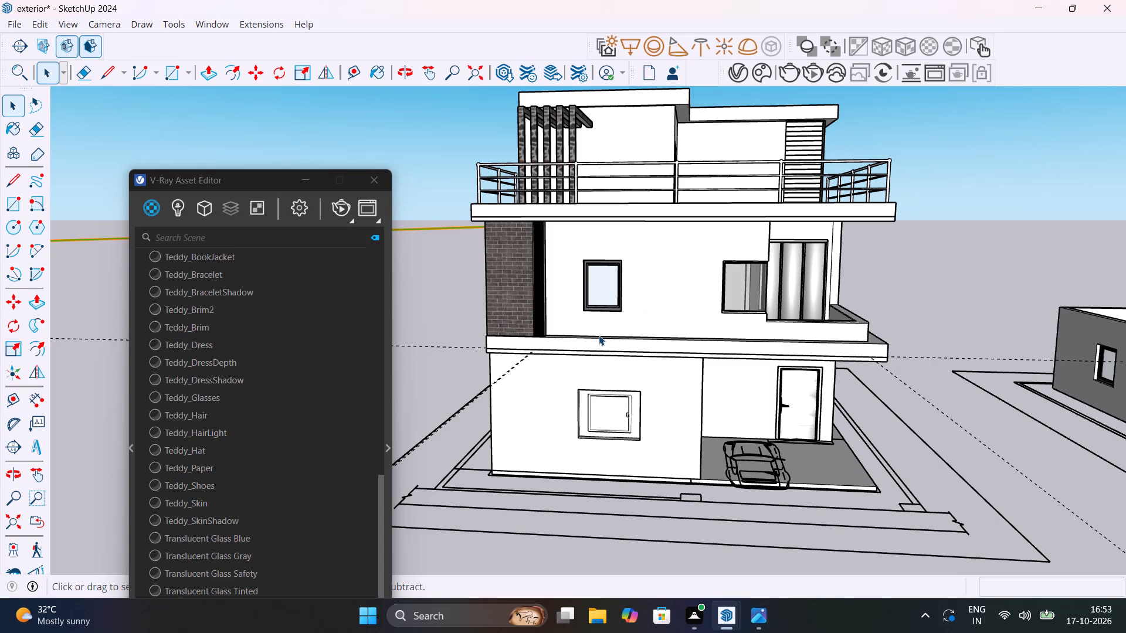
# Examine the house's front and side facades, especially the ledge between the ground floor and first floor beneath the brick wall.
pyautogui.scroll(4, 496, 459)
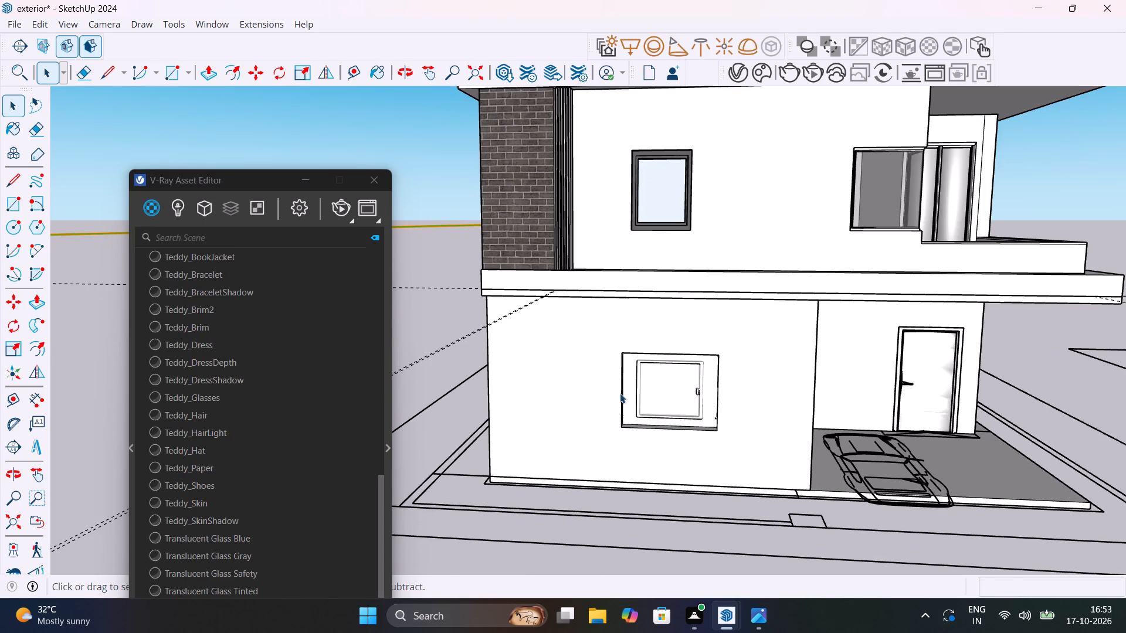
pyautogui.moveTo(669, 383); pyautogui.dragTo(941, 384, button='middle')
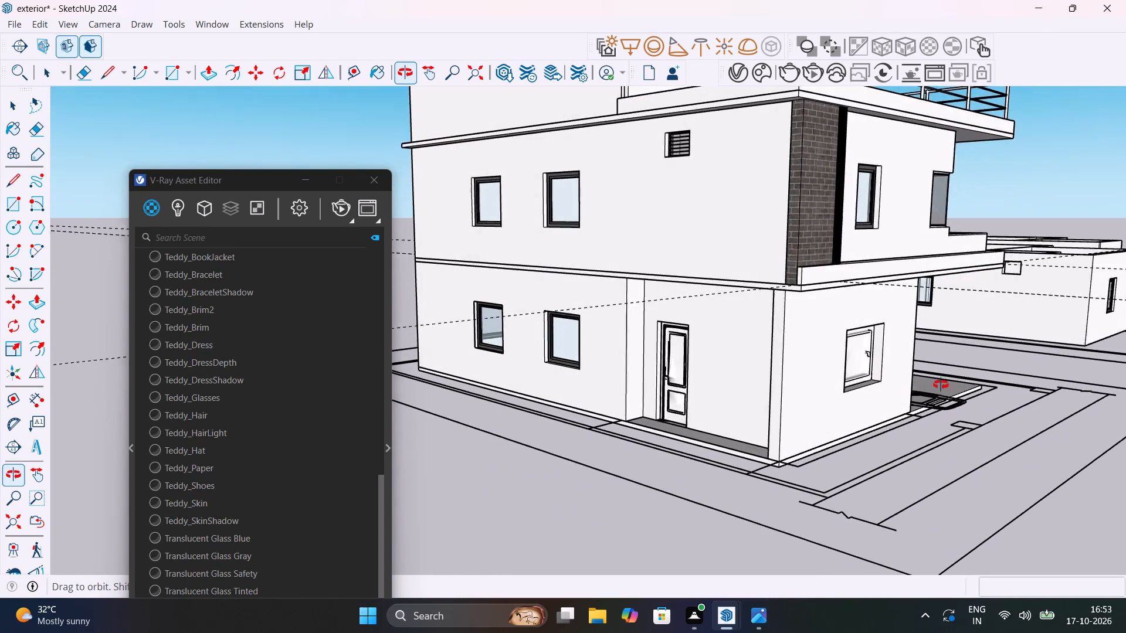
pyautogui.moveTo(941, 384); pyautogui.dragTo(771, 416, button='middle')
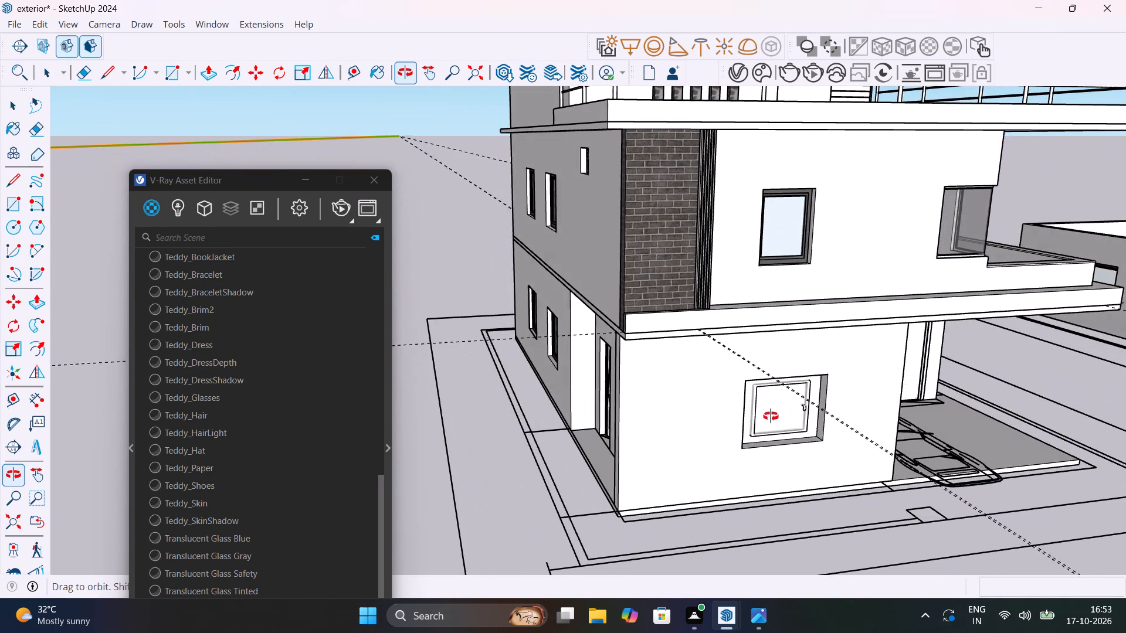
pyautogui.moveTo(771, 416); pyautogui.dragTo(701, 399, button='middle')
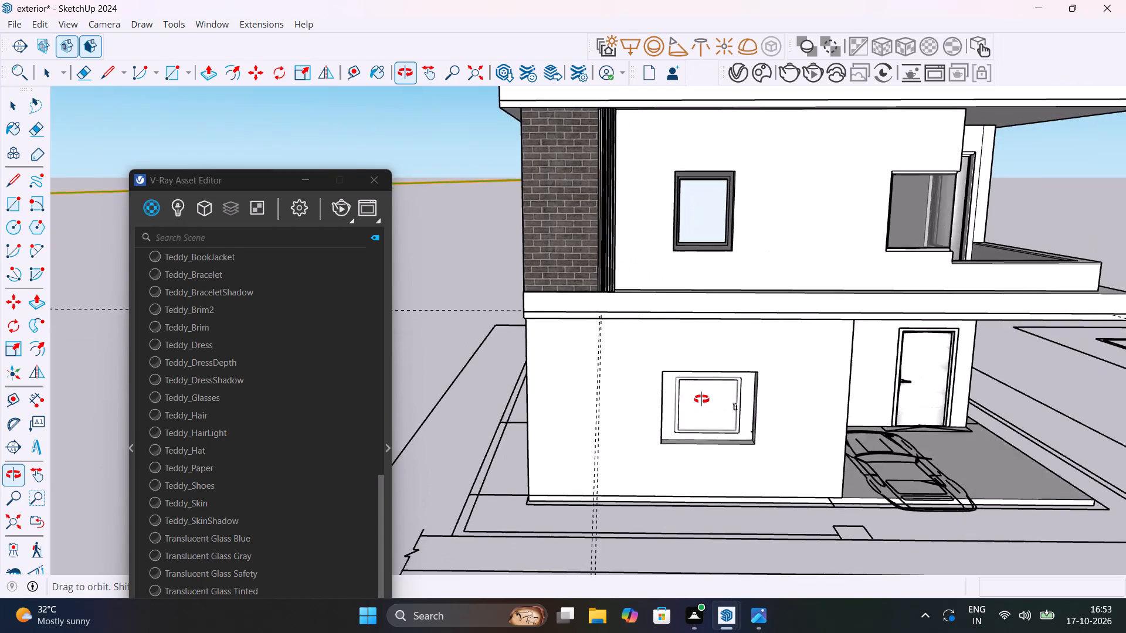
pyautogui.moveTo(701, 399); pyautogui.dragTo(624, 434, button='middle')
pyautogui.scroll(-4, 737, 392)
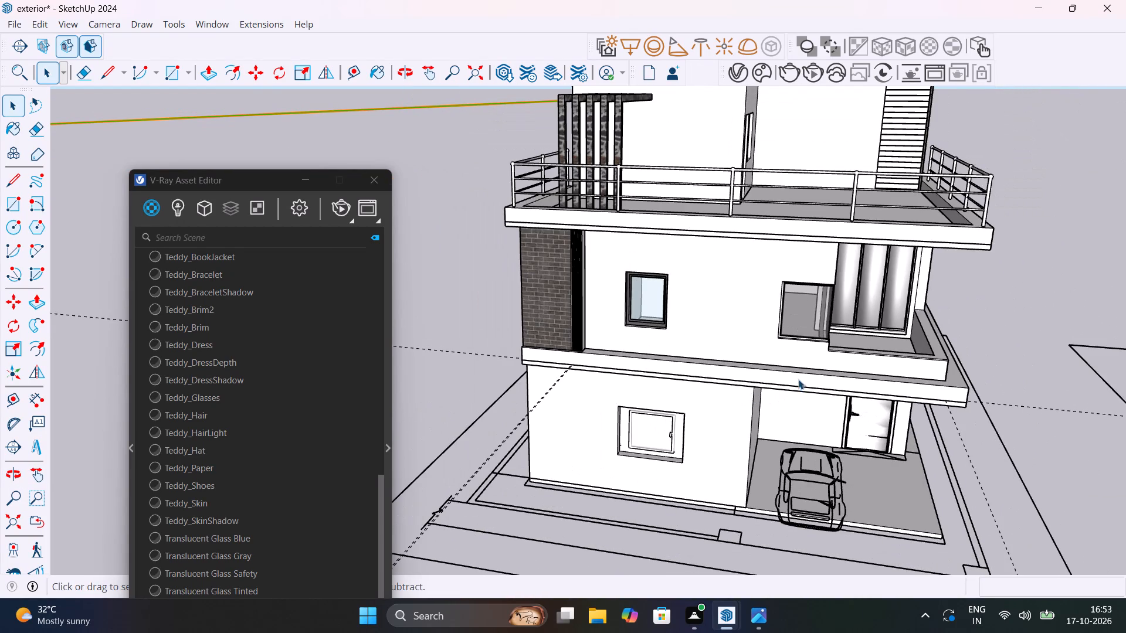
pyautogui.moveTo(700, 381); pyautogui.dragTo(714, 379, button='middle')
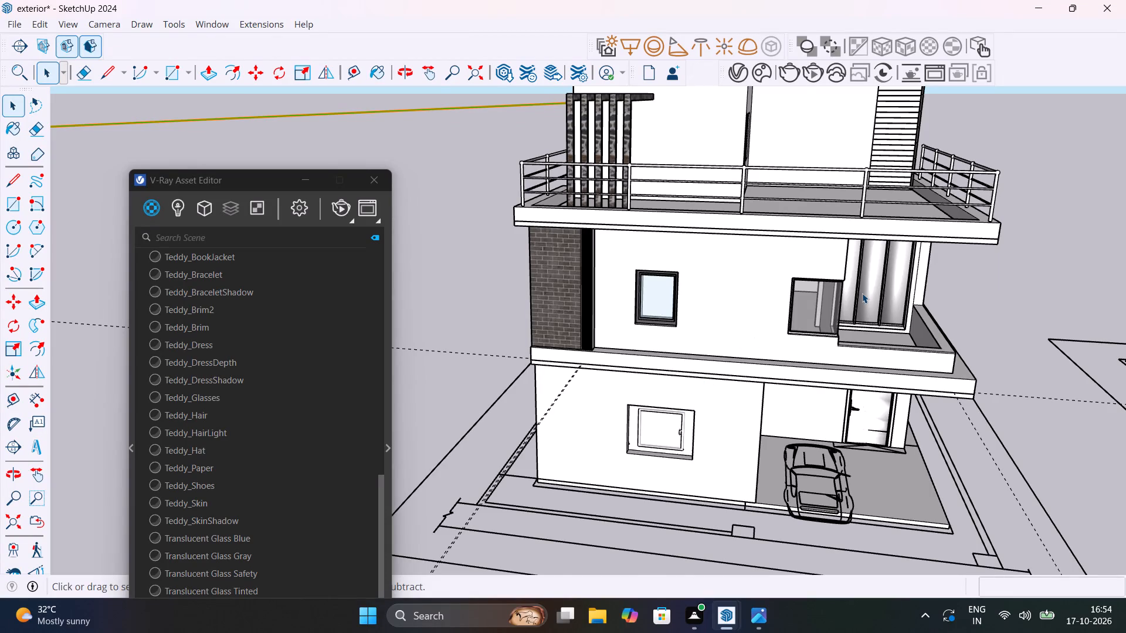
pyautogui.moveTo(862, 293); pyautogui.dragTo(810, 253, button='middle')
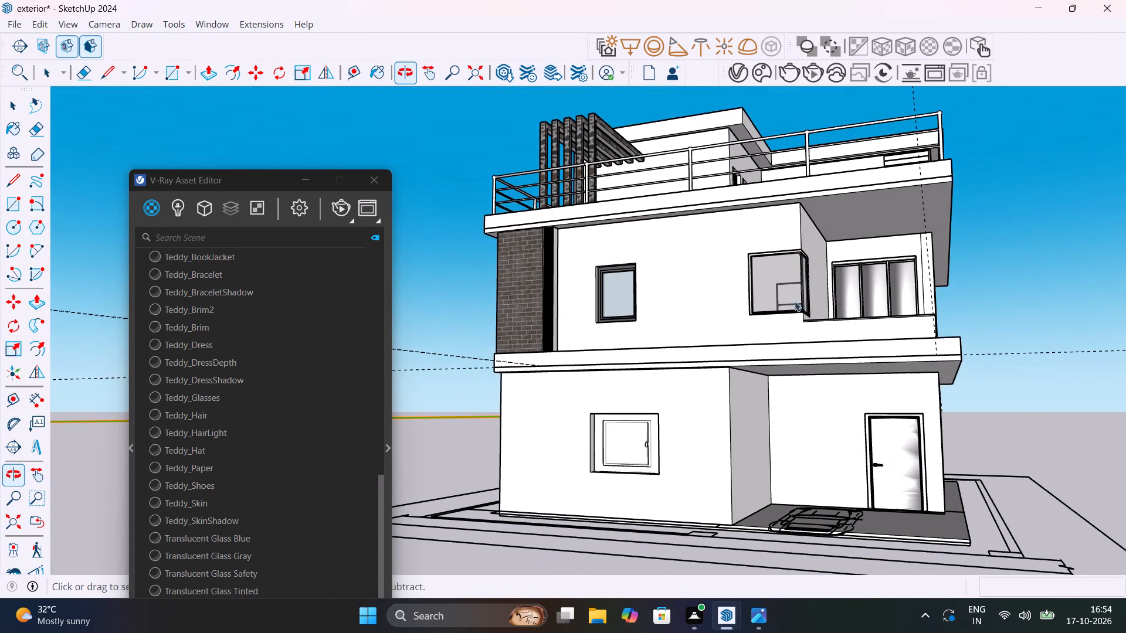
pyautogui.scroll(4, 663, 366)
pyautogui.moveTo(673, 377); pyautogui.dragTo(841, 416, button='middle')
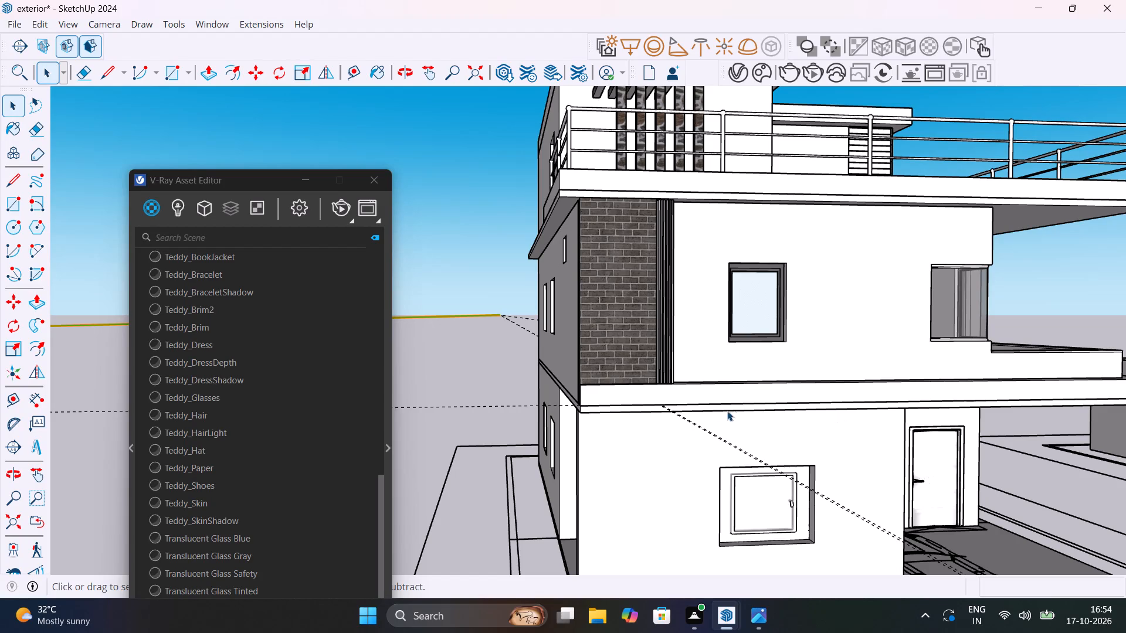
pyautogui.scroll(7, 625, 402)
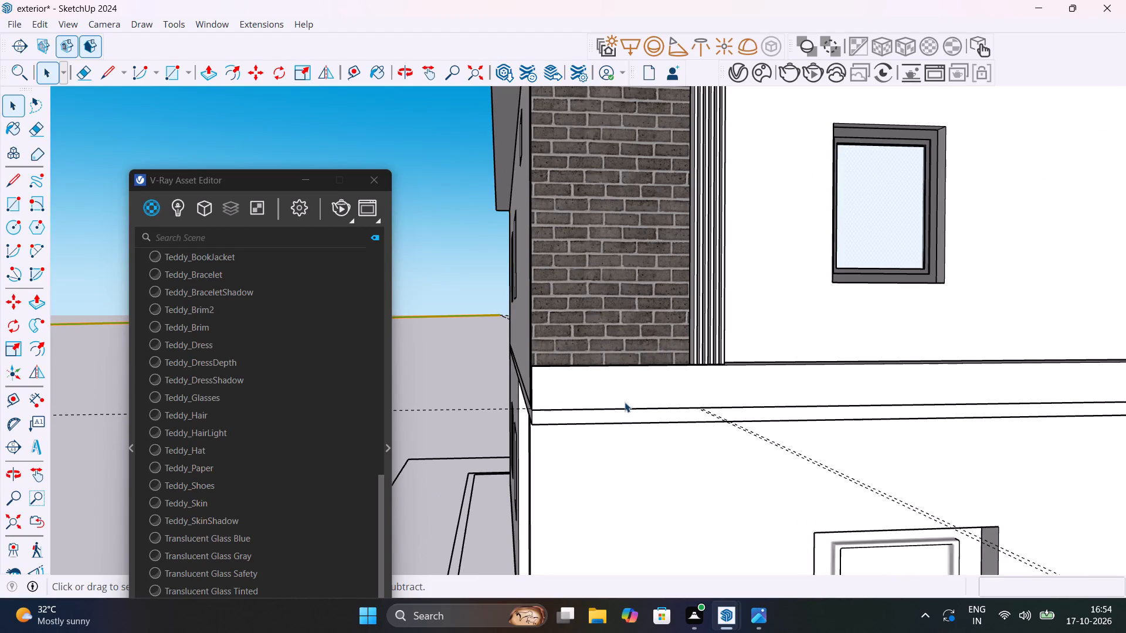
pyautogui.scroll(4, 618, 401)
pyautogui.moveTo(618, 407); pyautogui.dragTo(762, 427, button='middle')
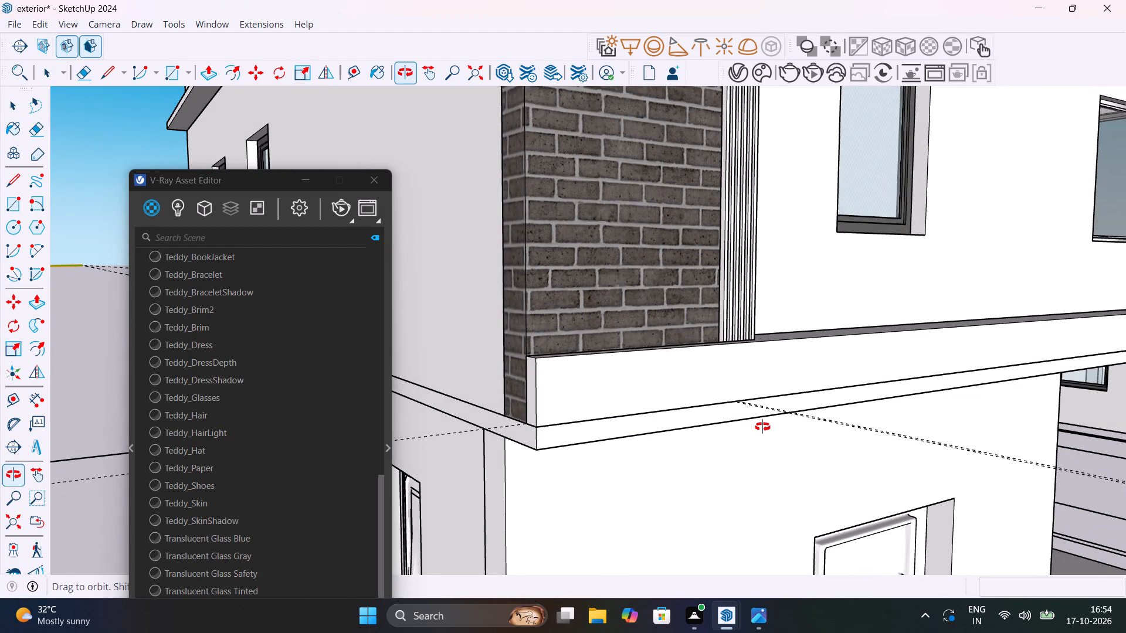
pyautogui.moveTo(762, 427); pyautogui.dragTo(747, 429, button='middle')
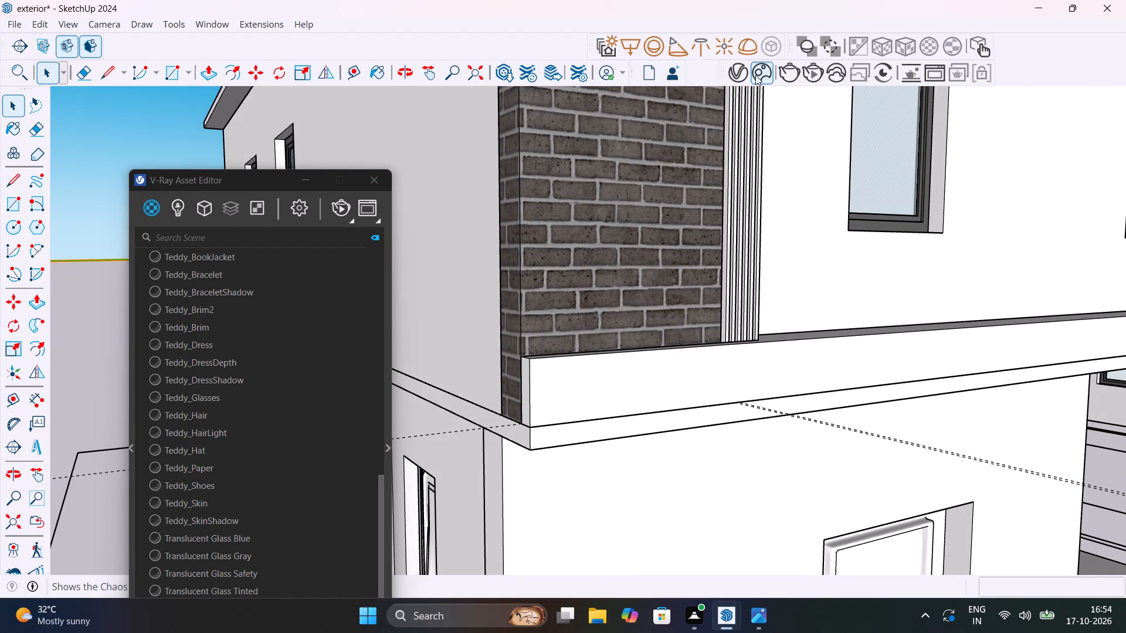
# Search the downloaded Chaos Cosmos assets for "gray" and import the Wall Paint Bumpy 01 Gray 100cm material.
pyautogui.click(755, 75)
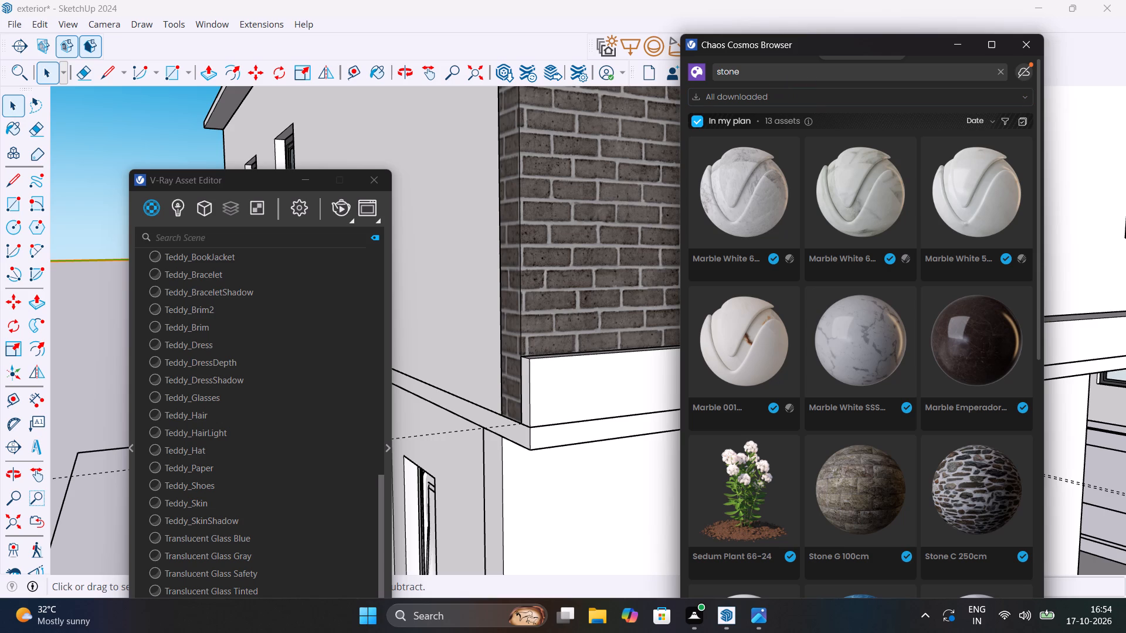
pyautogui.moveTo(773, 78); pyautogui.dragTo(721, 81)
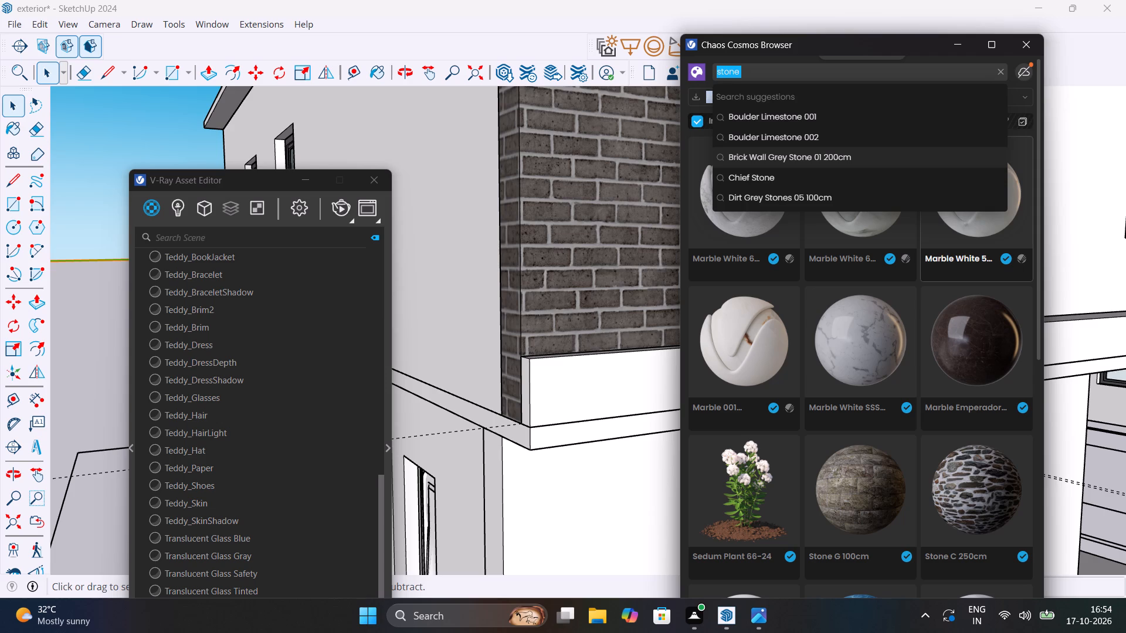
pyautogui.click(1002, 69)
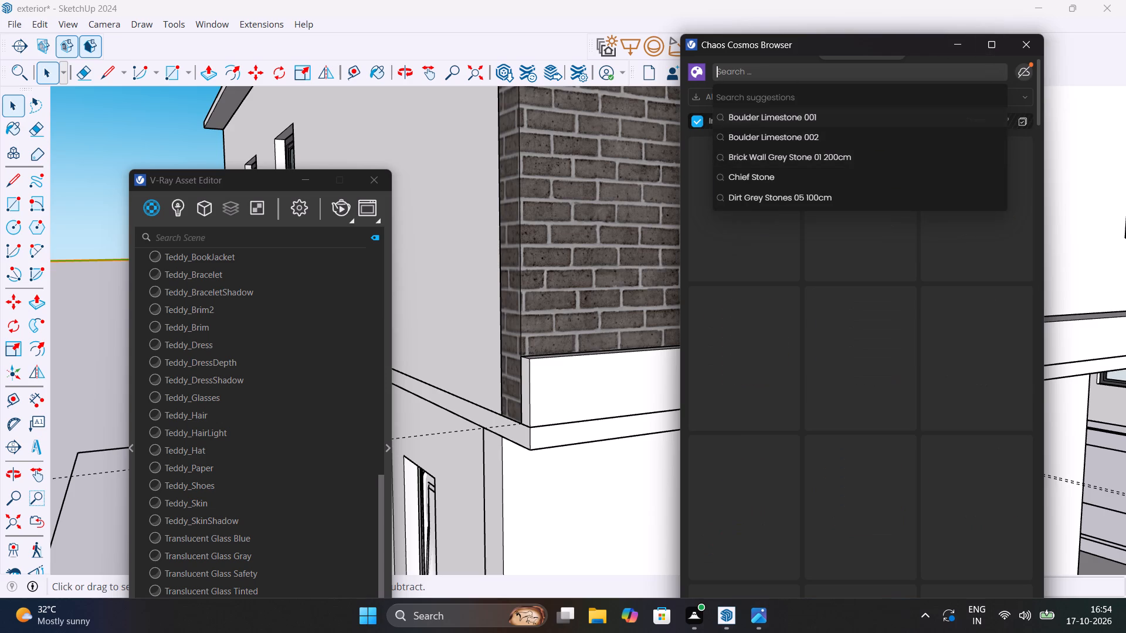
pyautogui.write('gray')
pyautogui.press('Return')
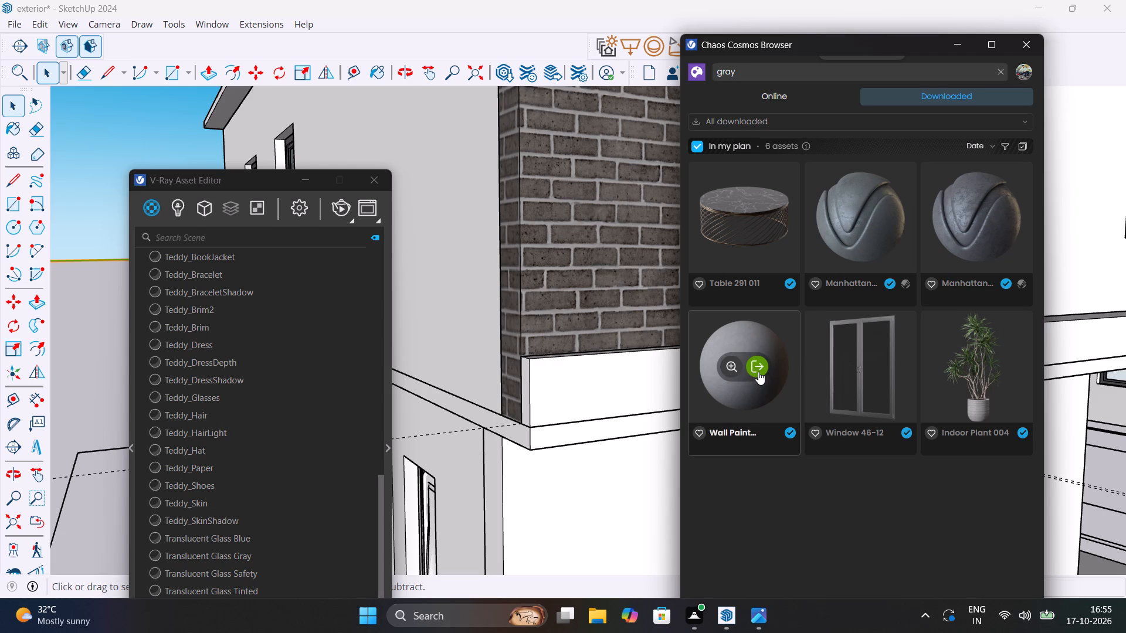
pyautogui.click(758, 364)
# Apply Wall Paint Bumpy 01 Gray 100cm to all faces of the ledge band below the first-floor brick wall.
pyautogui.moveTo(862, 44); pyautogui.dragTo(884, 565)
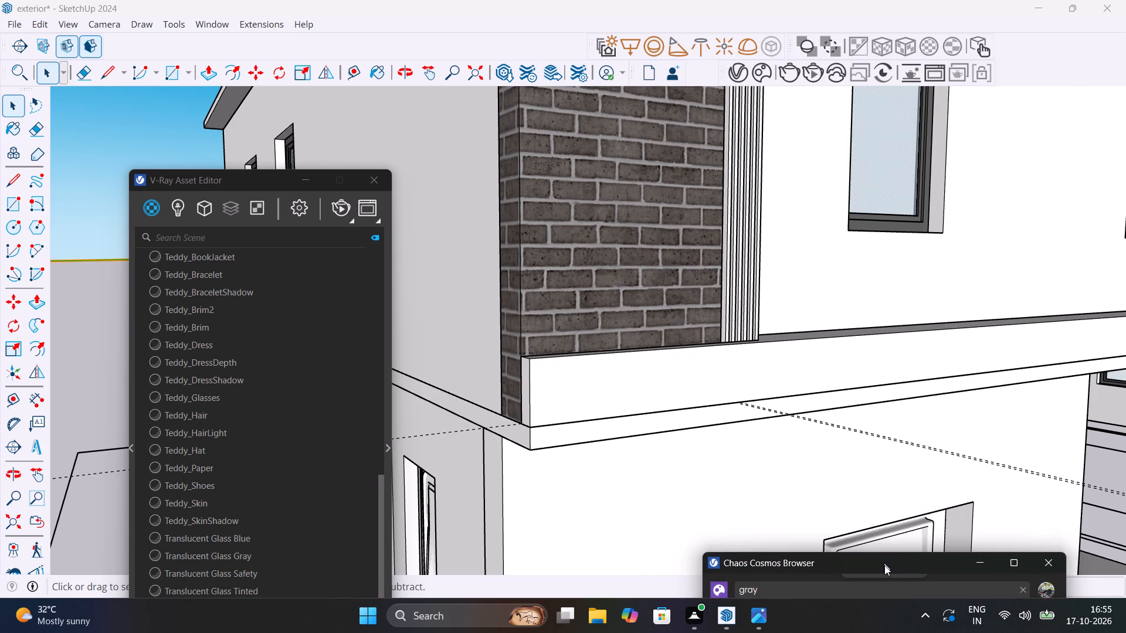
pyautogui.moveTo(884, 565); pyautogui.dragTo(885, 569)
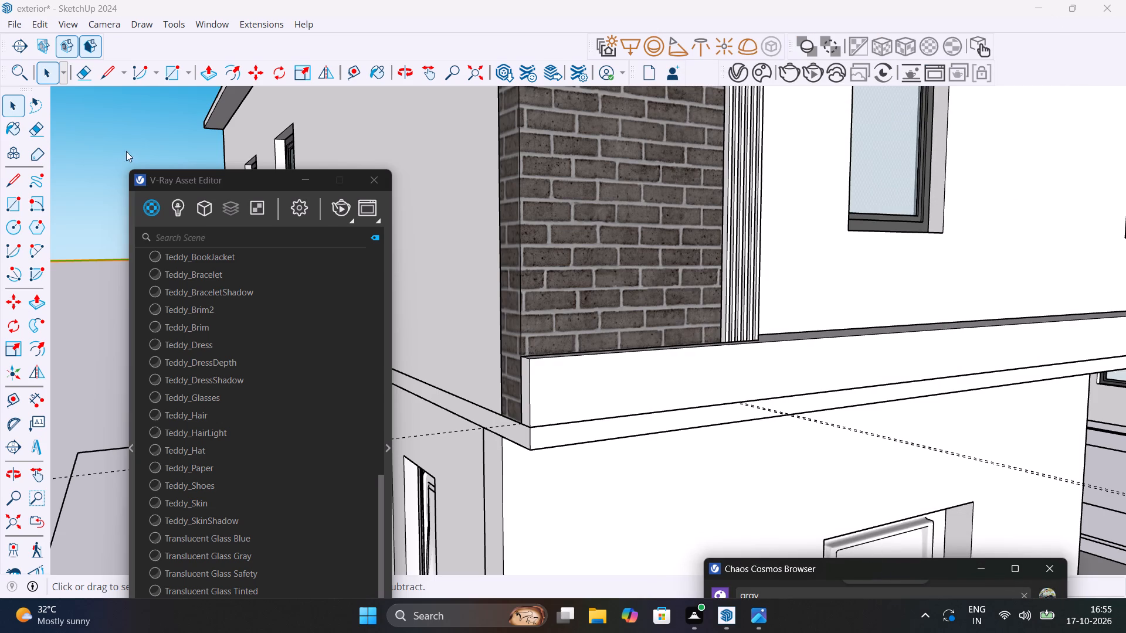
pyautogui.moveTo(221, 178); pyautogui.dragTo(177, 46)
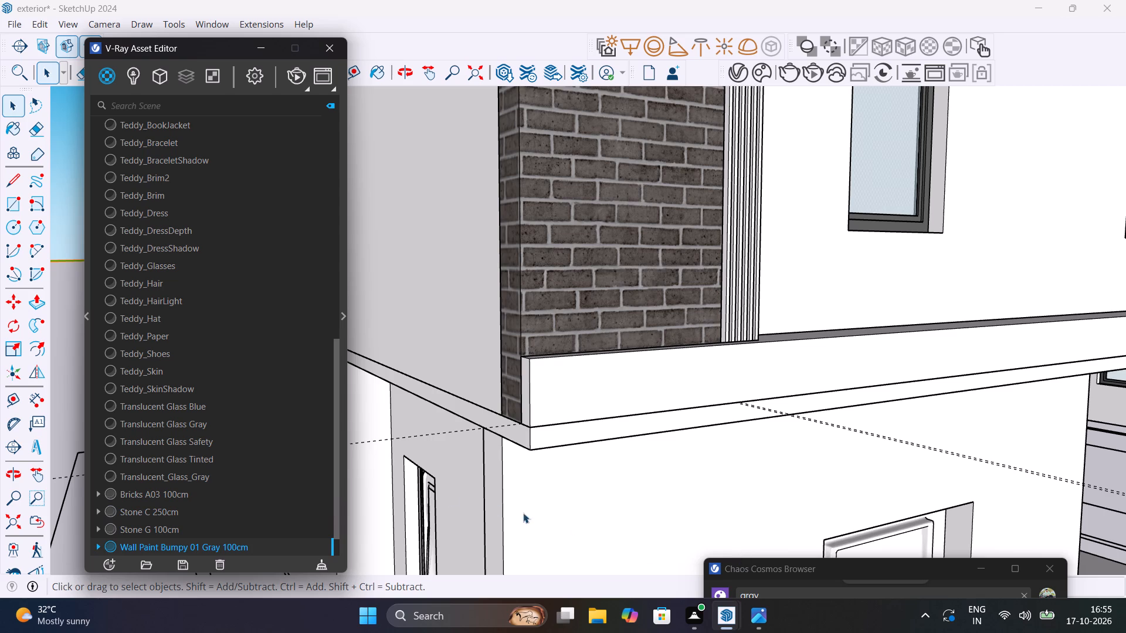
pyautogui.click(592, 393)
pyautogui.doubleClick(592, 393)
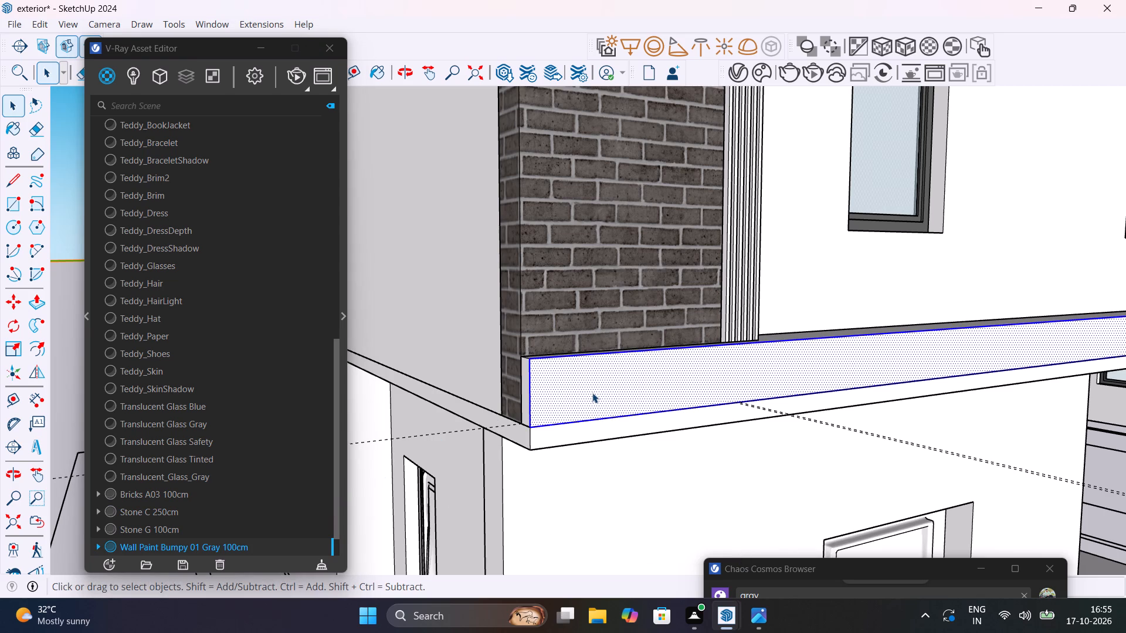
pyautogui.doubleClick(592, 393)
pyautogui.doubleClick(592, 393)
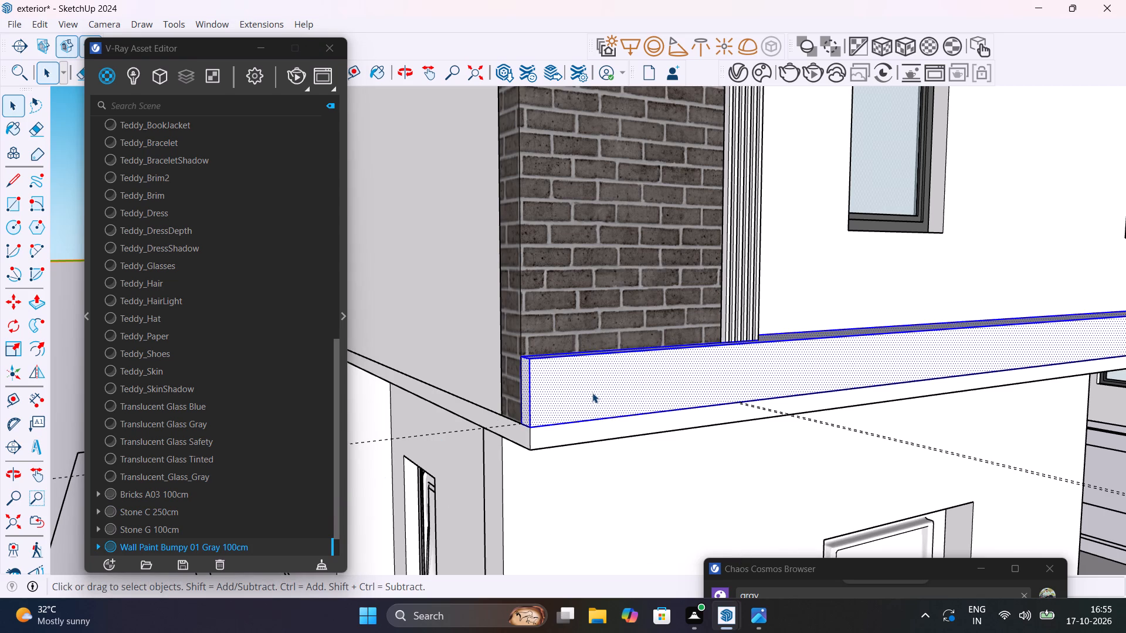
pyautogui.rightClick(299, 544)
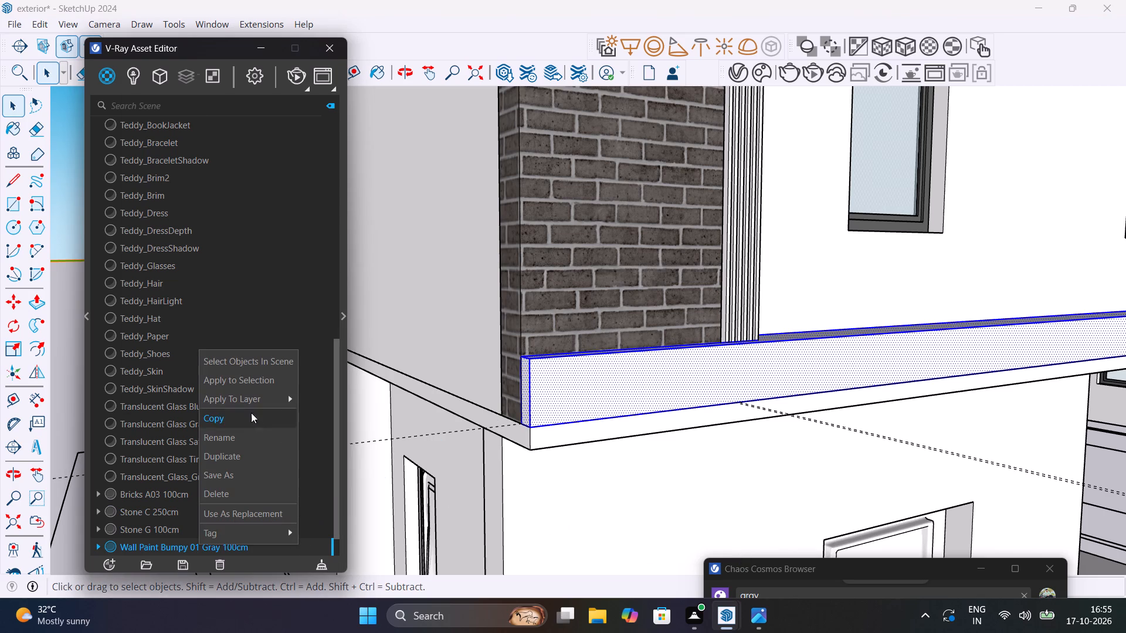
pyautogui.click(255, 384)
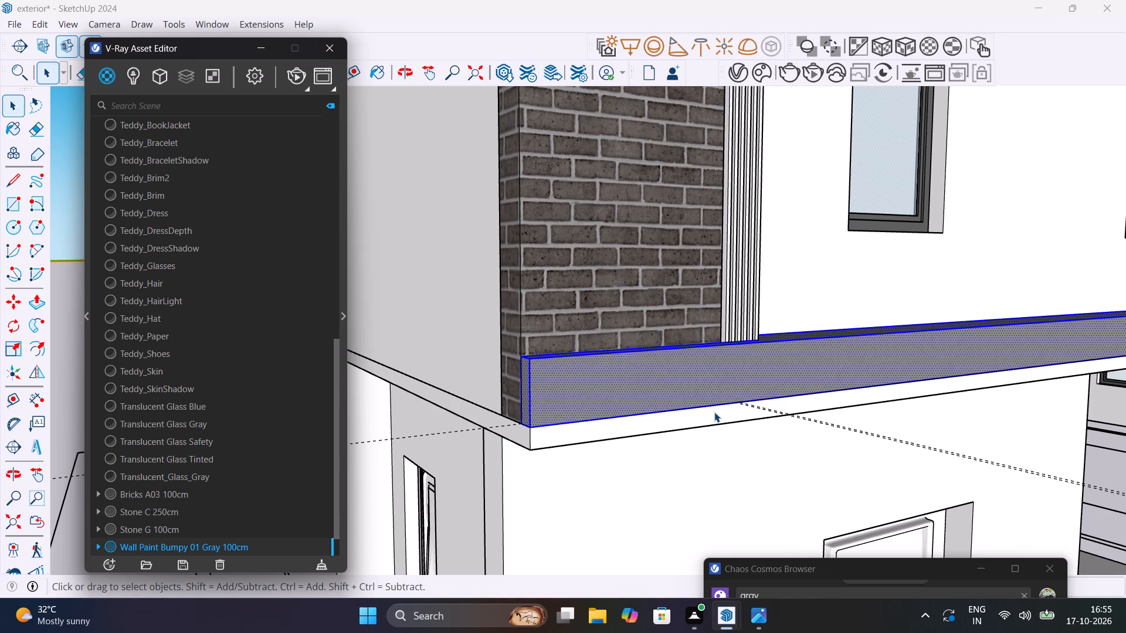
pyautogui.scroll(2, 576, 393)
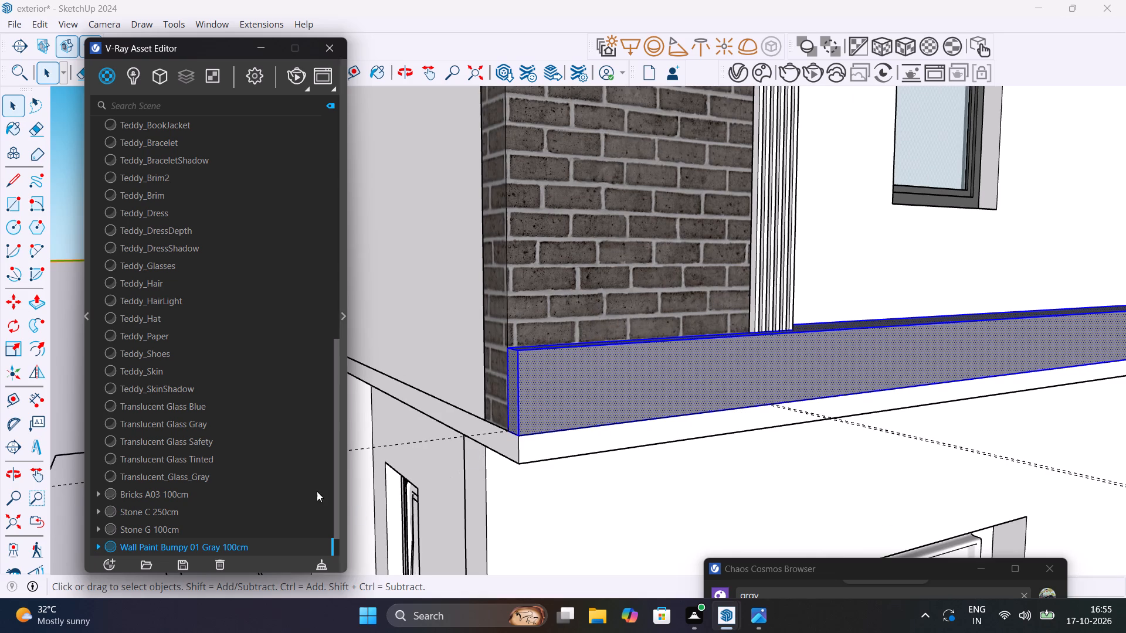
pyautogui.click(73, 333)
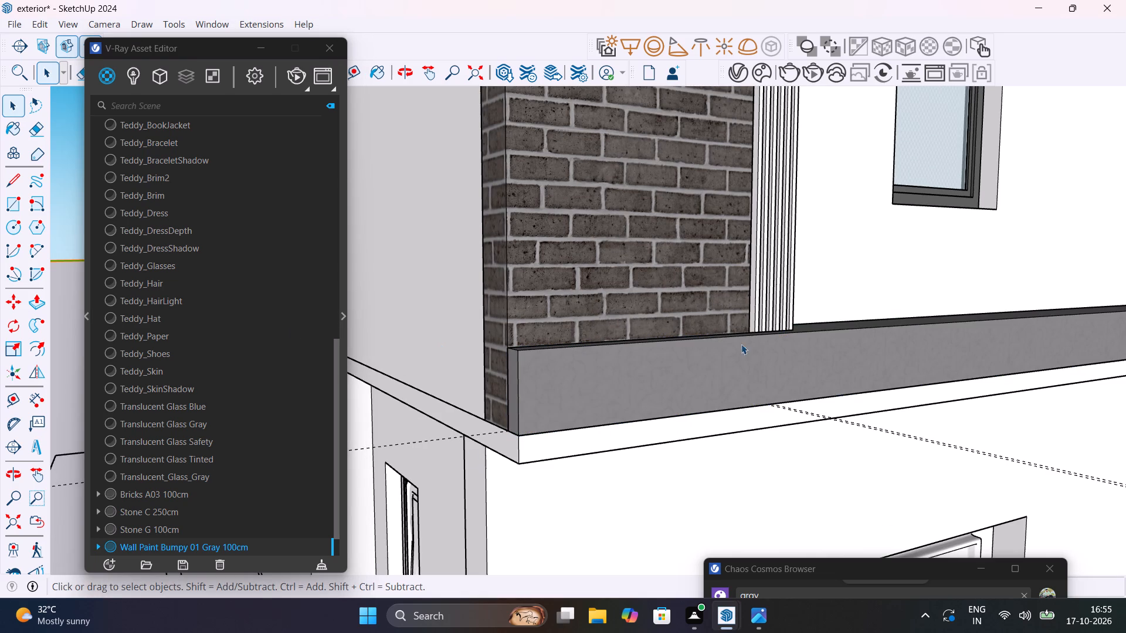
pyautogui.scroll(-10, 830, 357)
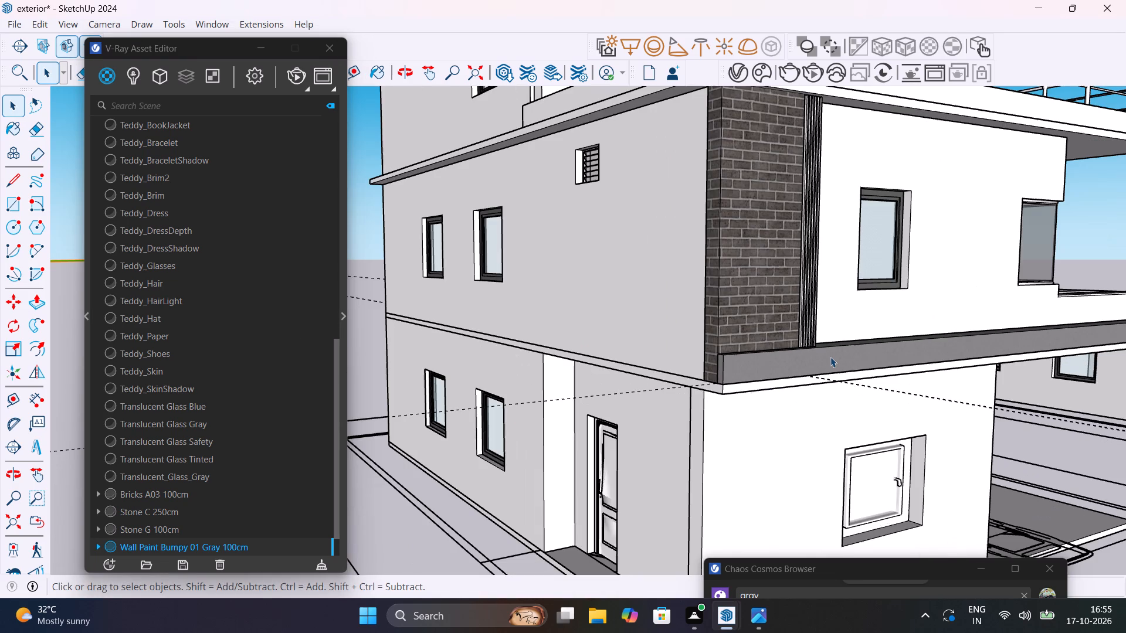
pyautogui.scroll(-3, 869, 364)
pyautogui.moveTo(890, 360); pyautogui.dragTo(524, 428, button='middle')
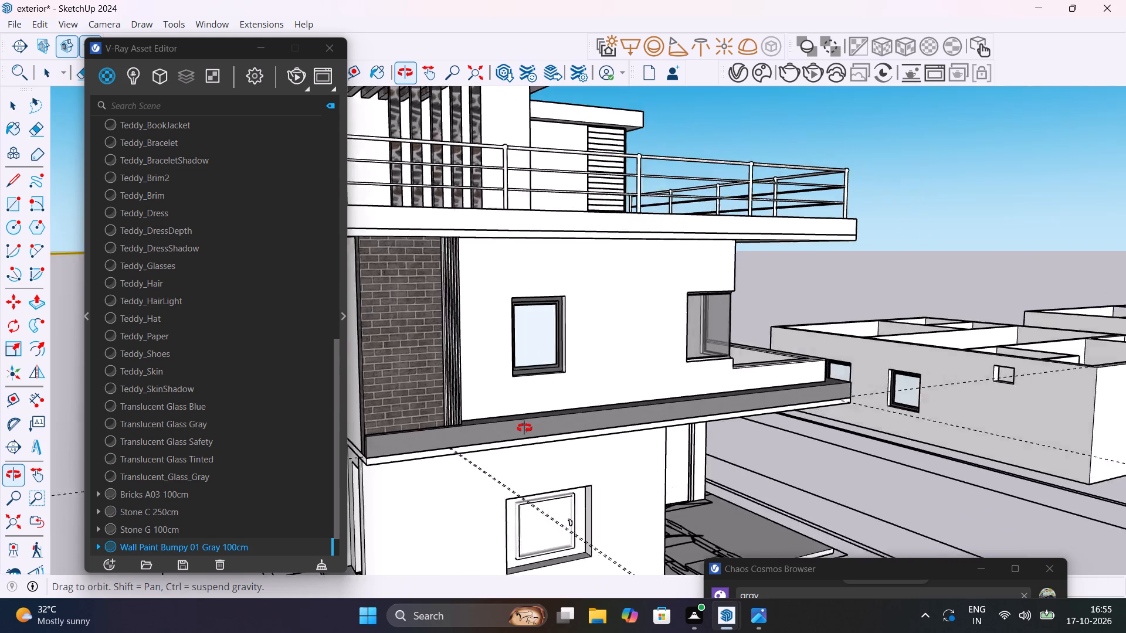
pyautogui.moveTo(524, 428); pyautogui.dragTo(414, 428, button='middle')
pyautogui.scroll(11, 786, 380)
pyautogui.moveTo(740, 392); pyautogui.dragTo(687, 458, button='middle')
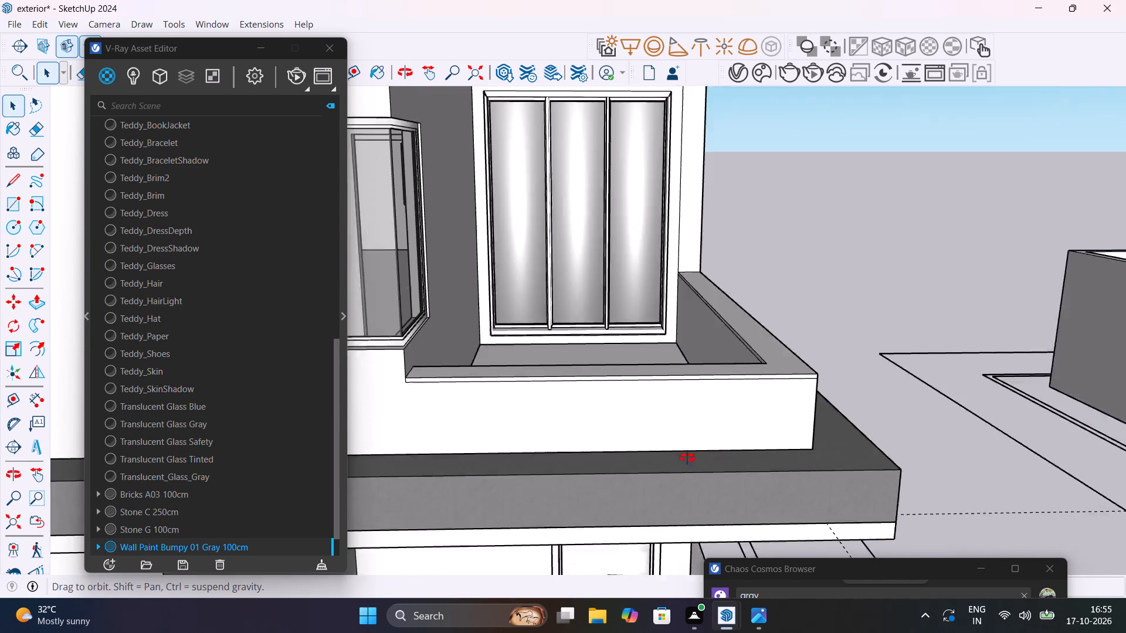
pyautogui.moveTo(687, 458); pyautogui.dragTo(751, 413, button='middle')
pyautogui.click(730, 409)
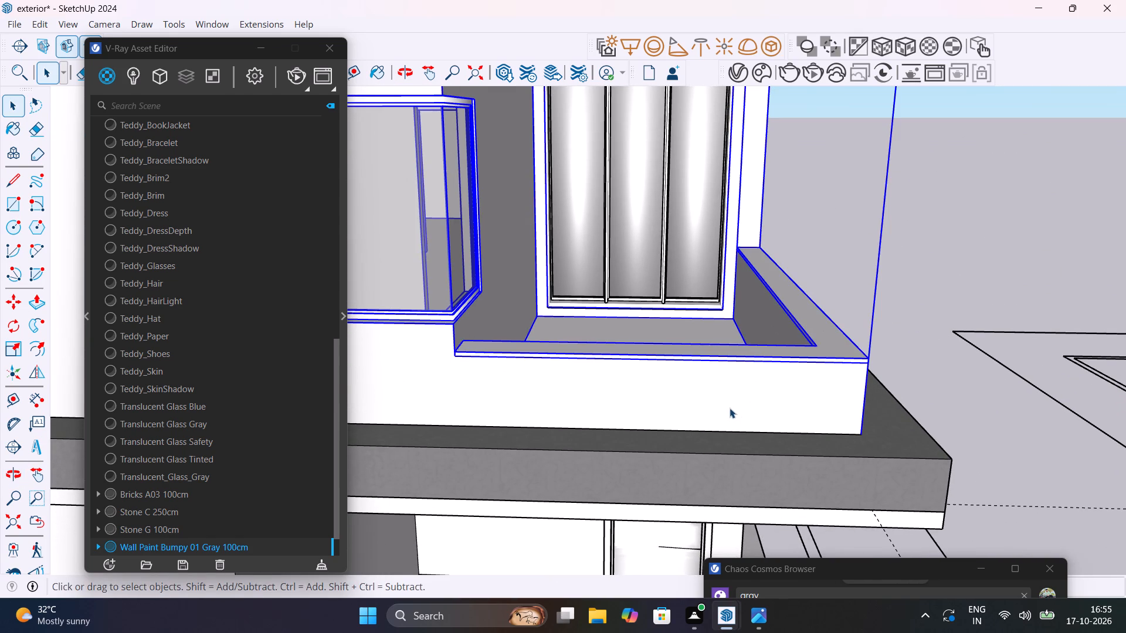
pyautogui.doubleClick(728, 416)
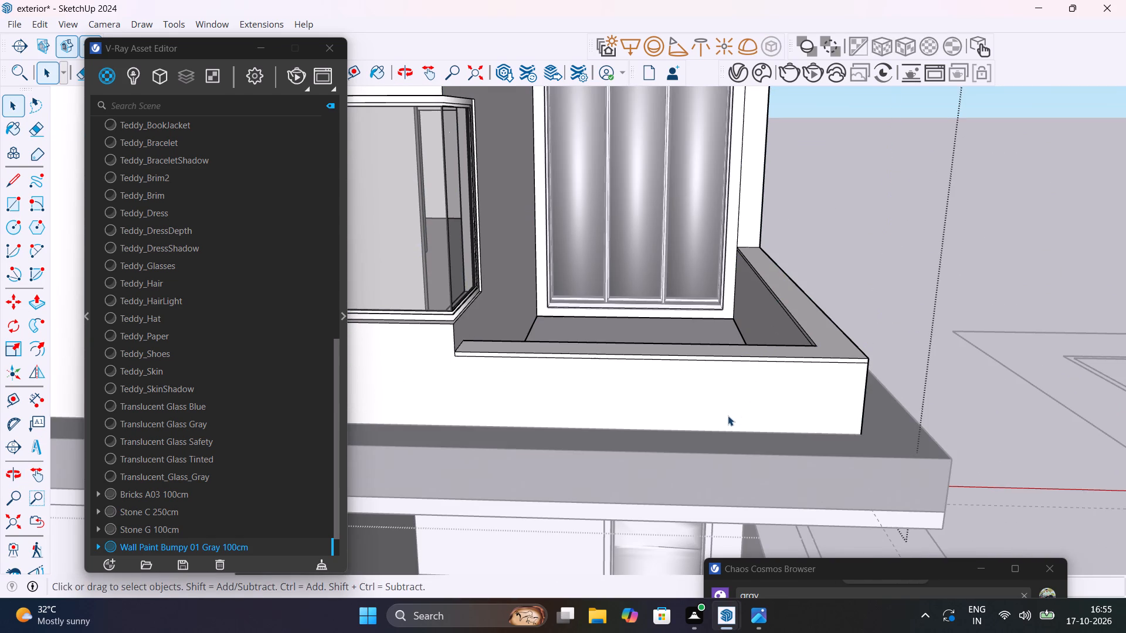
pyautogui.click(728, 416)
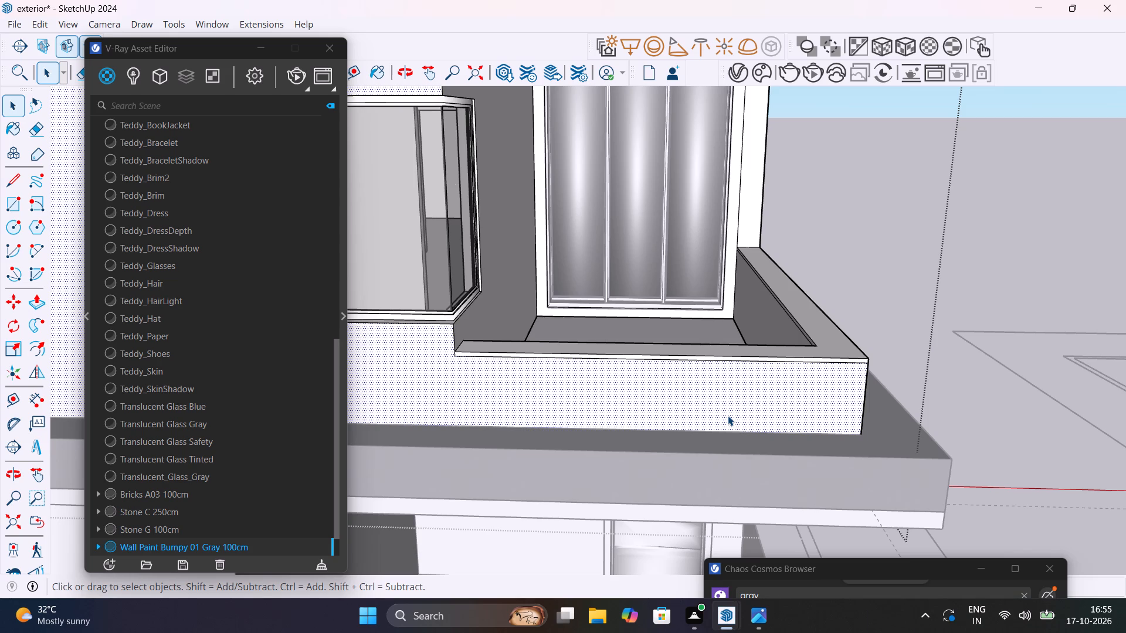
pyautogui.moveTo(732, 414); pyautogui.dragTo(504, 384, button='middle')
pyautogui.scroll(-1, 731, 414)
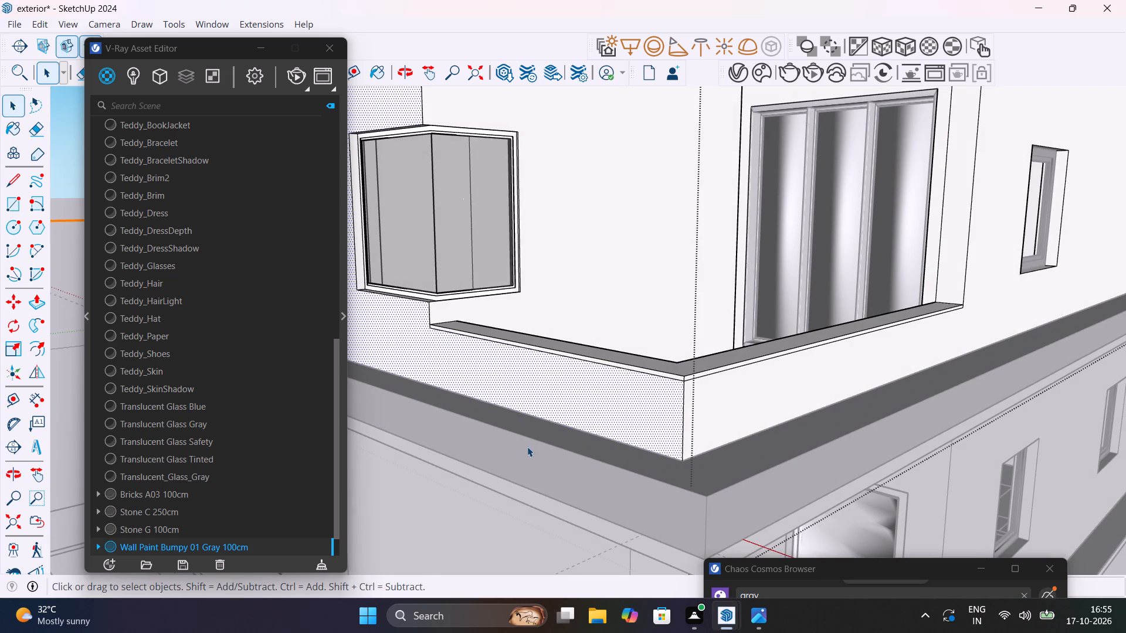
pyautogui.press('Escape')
# Draw a vertical line from the balcony parapet's sliding-window end straight down to the ledge edge.
pyautogui.scroll(8, 969, 339)
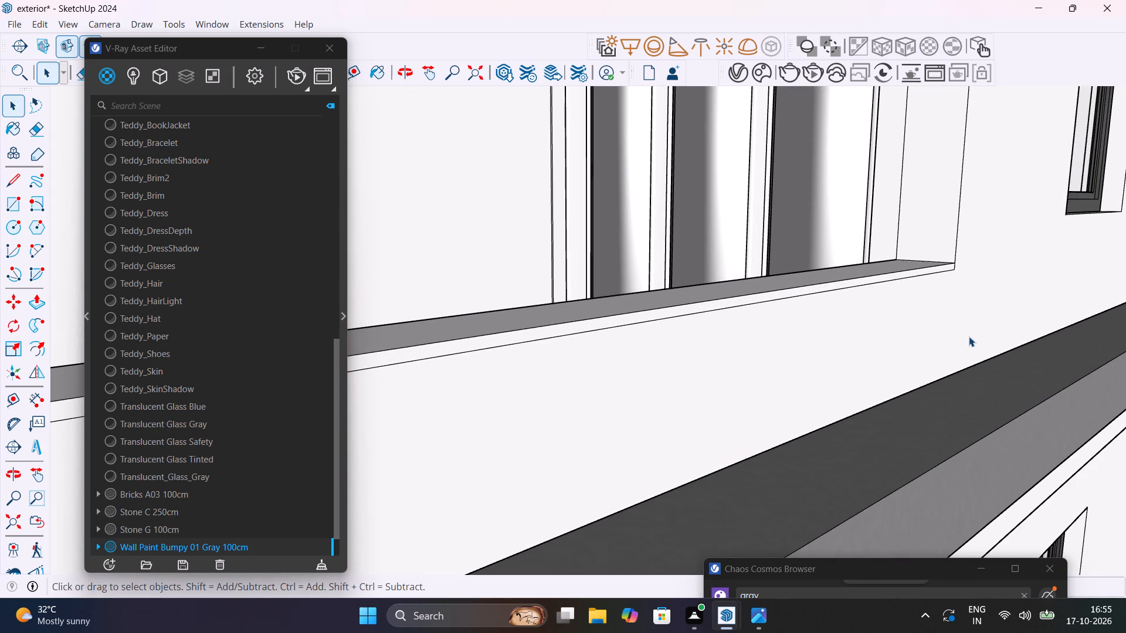
pyautogui.press('l')
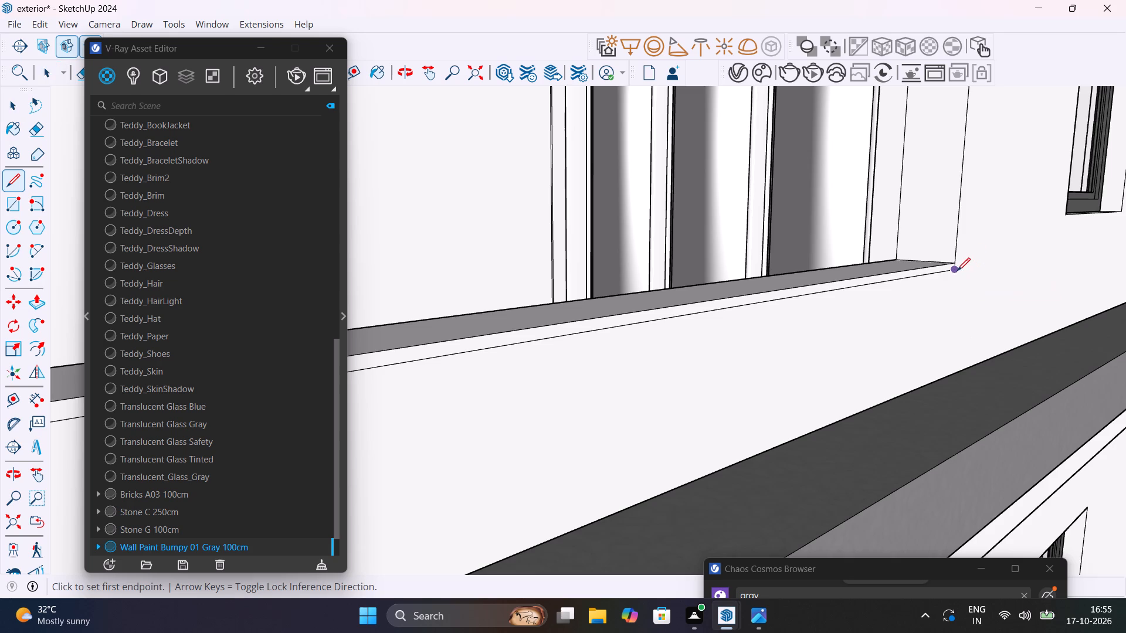
pyautogui.click(957, 271)
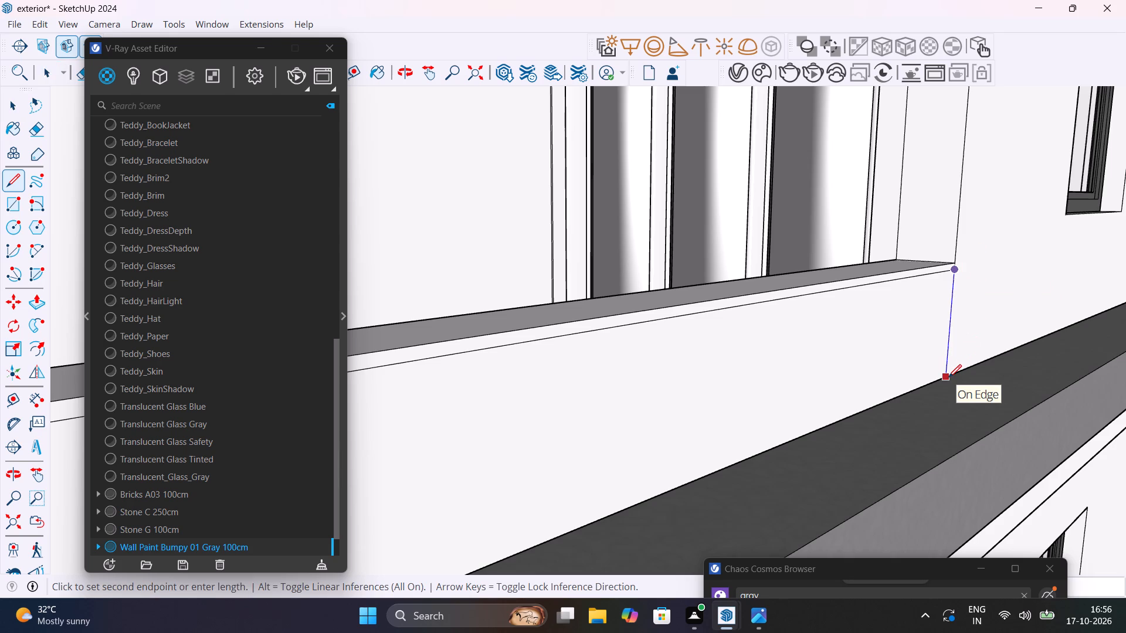
pyautogui.click(948, 377)
pyautogui.scroll(-18, 937, 370)
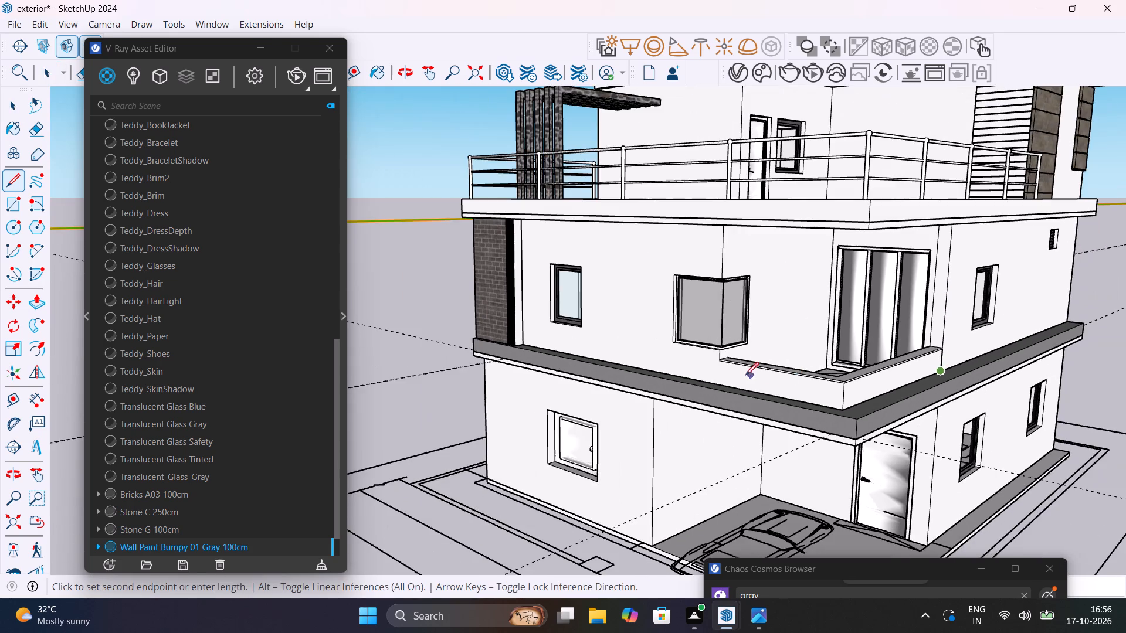
pyautogui.scroll(7, 719, 356)
pyautogui.press('Escape')
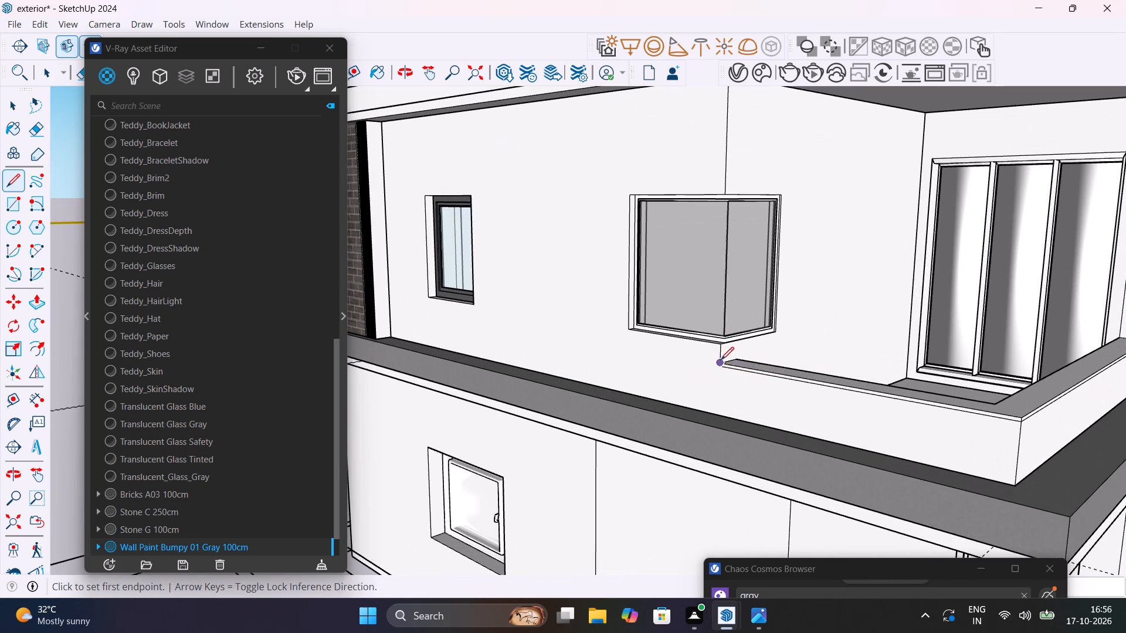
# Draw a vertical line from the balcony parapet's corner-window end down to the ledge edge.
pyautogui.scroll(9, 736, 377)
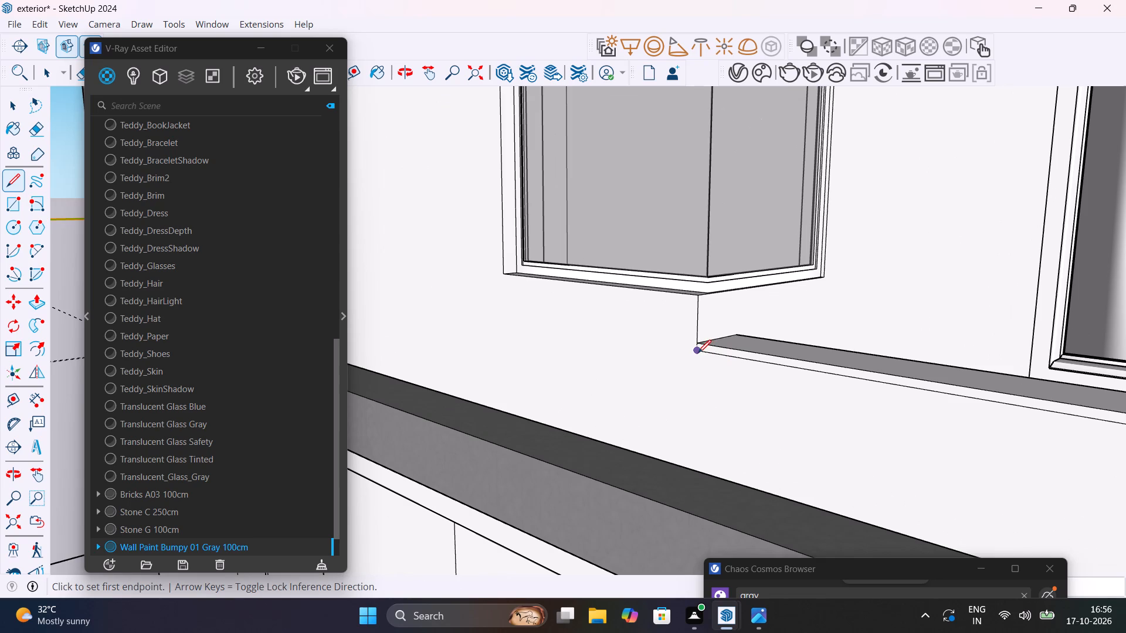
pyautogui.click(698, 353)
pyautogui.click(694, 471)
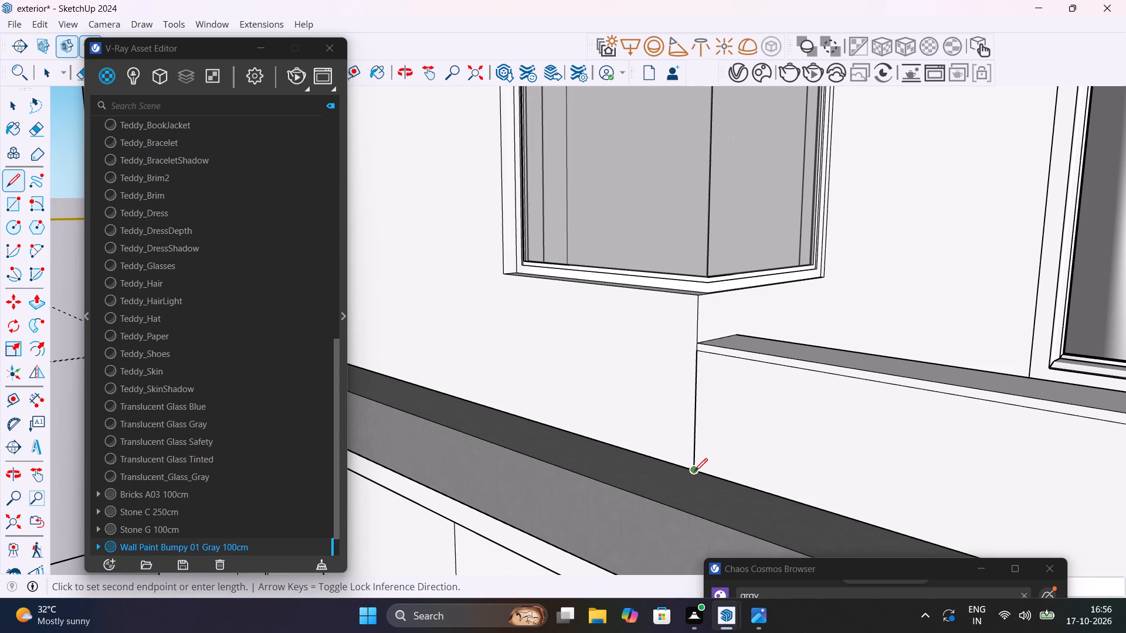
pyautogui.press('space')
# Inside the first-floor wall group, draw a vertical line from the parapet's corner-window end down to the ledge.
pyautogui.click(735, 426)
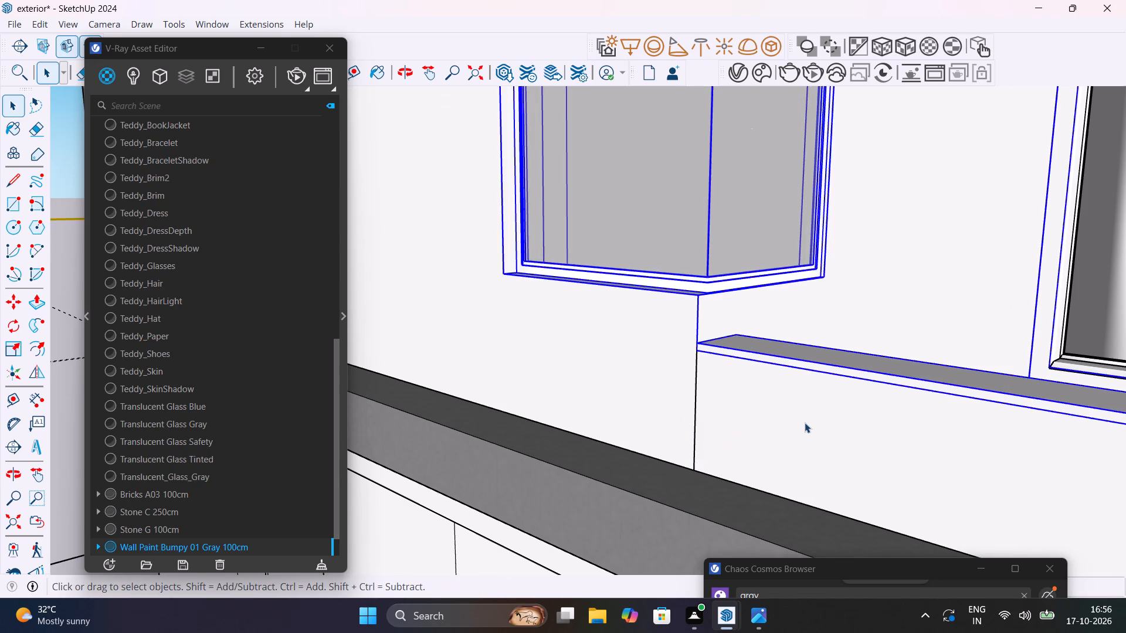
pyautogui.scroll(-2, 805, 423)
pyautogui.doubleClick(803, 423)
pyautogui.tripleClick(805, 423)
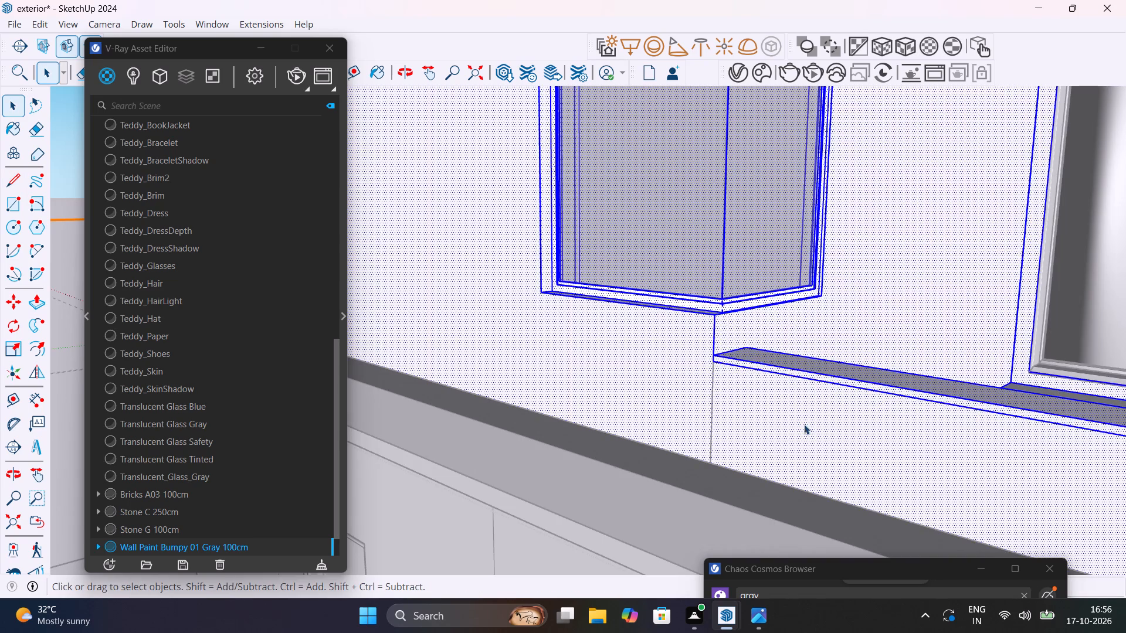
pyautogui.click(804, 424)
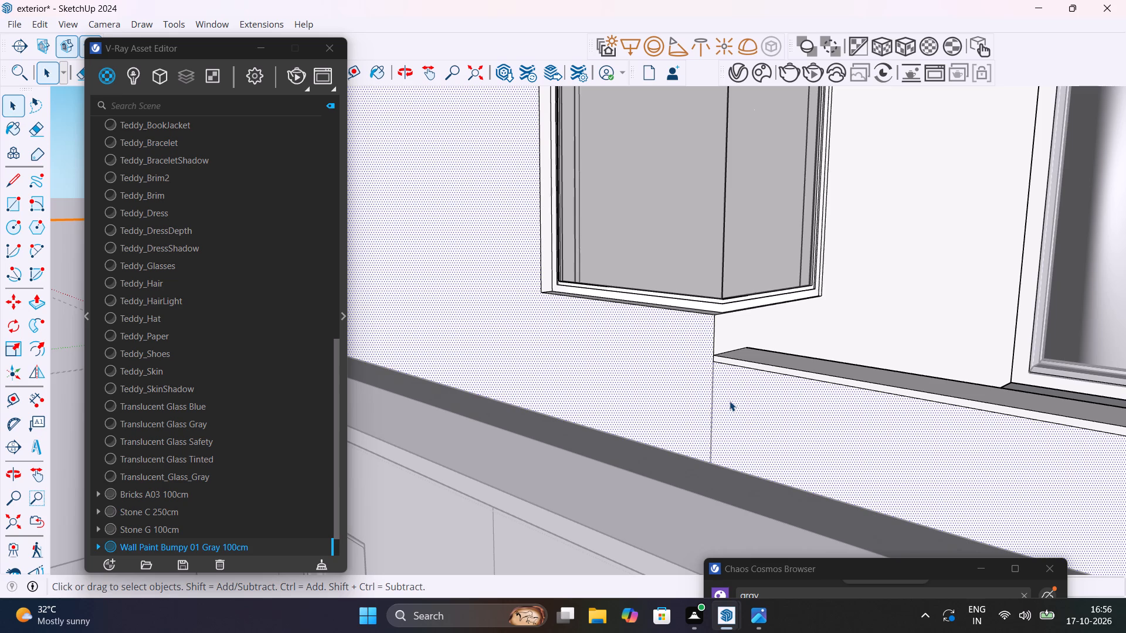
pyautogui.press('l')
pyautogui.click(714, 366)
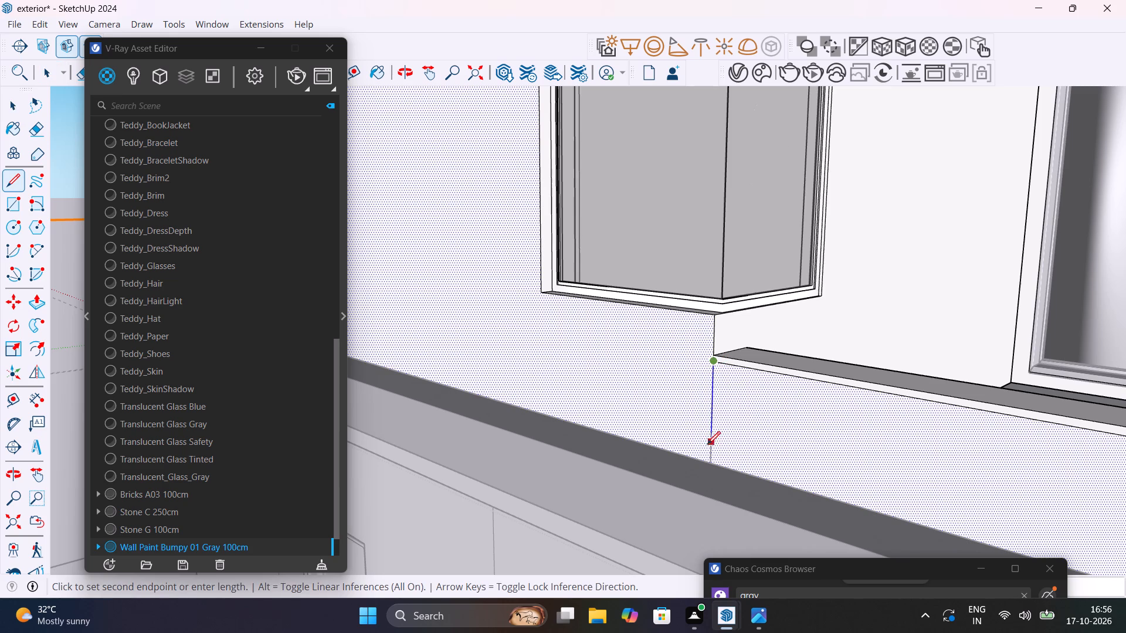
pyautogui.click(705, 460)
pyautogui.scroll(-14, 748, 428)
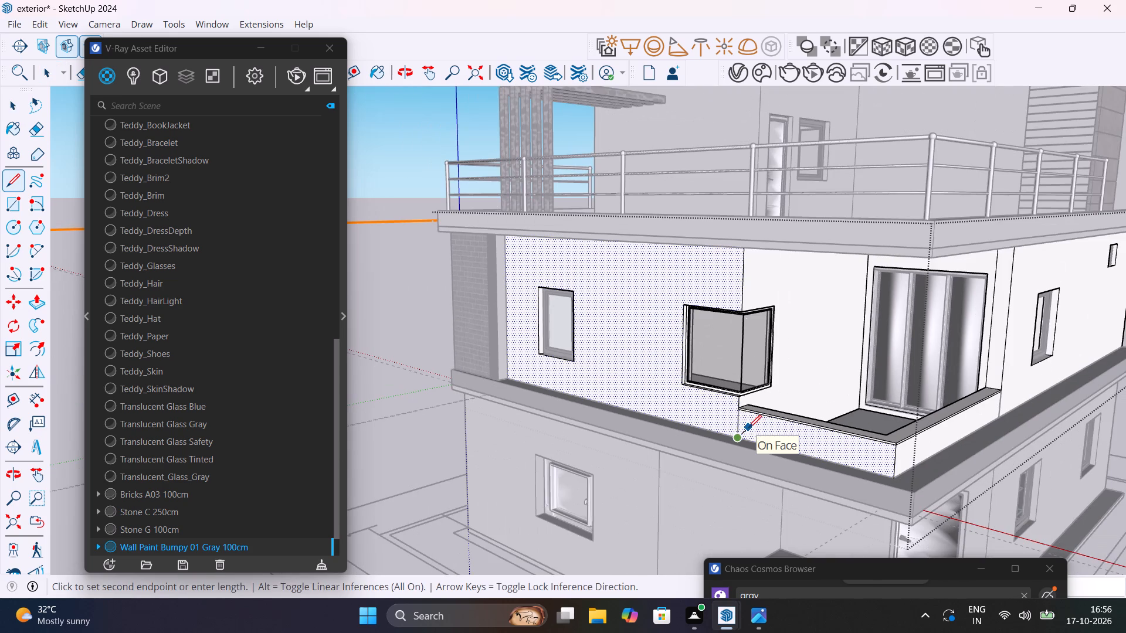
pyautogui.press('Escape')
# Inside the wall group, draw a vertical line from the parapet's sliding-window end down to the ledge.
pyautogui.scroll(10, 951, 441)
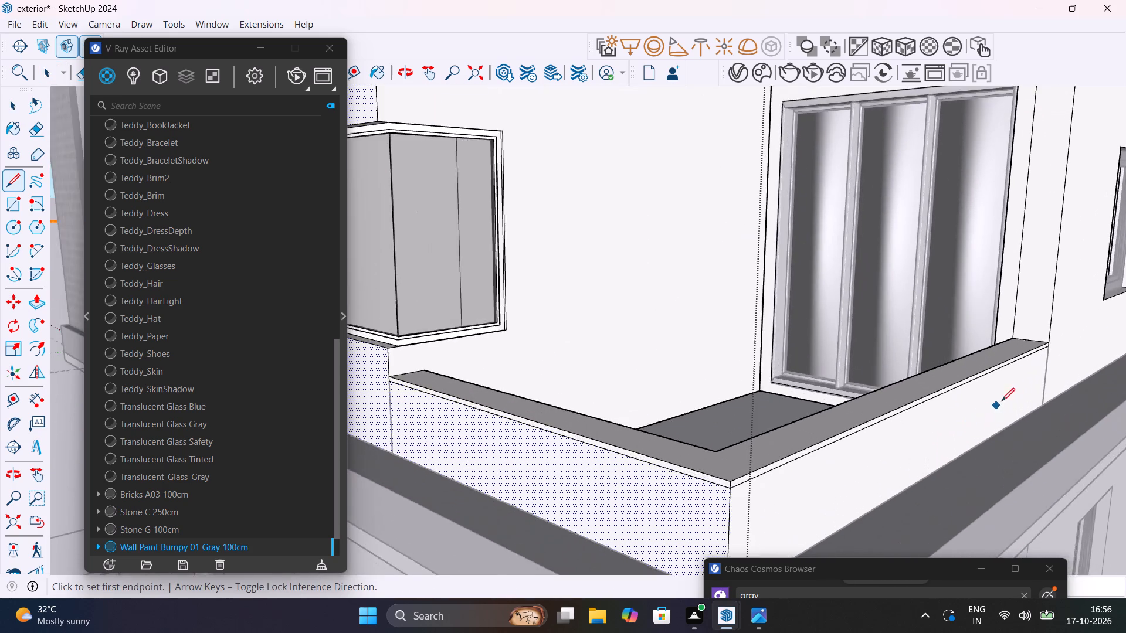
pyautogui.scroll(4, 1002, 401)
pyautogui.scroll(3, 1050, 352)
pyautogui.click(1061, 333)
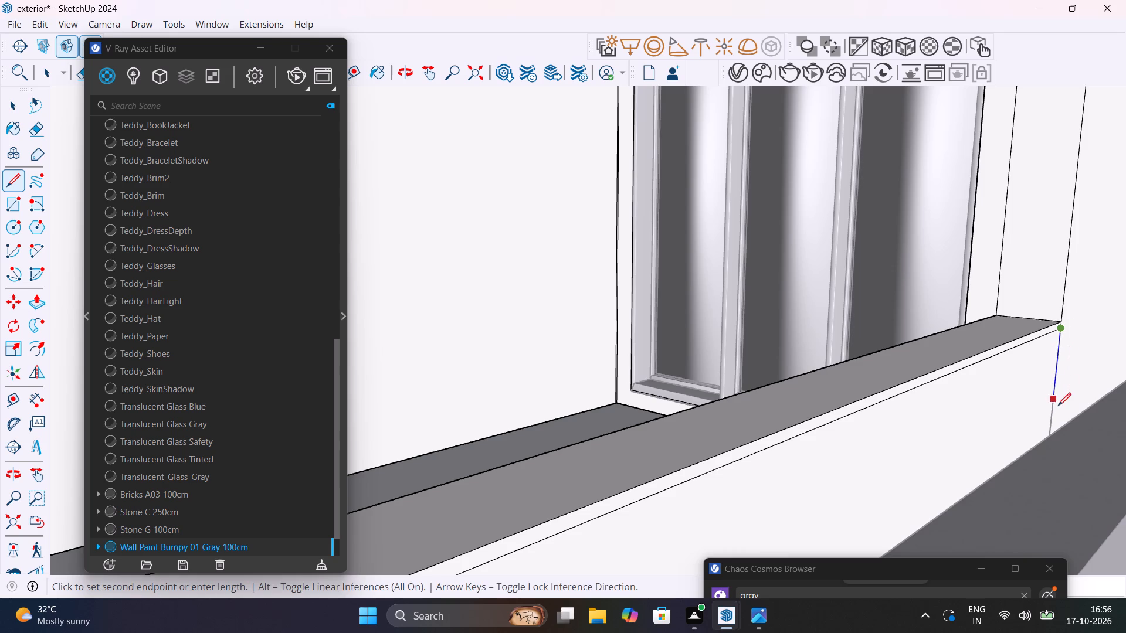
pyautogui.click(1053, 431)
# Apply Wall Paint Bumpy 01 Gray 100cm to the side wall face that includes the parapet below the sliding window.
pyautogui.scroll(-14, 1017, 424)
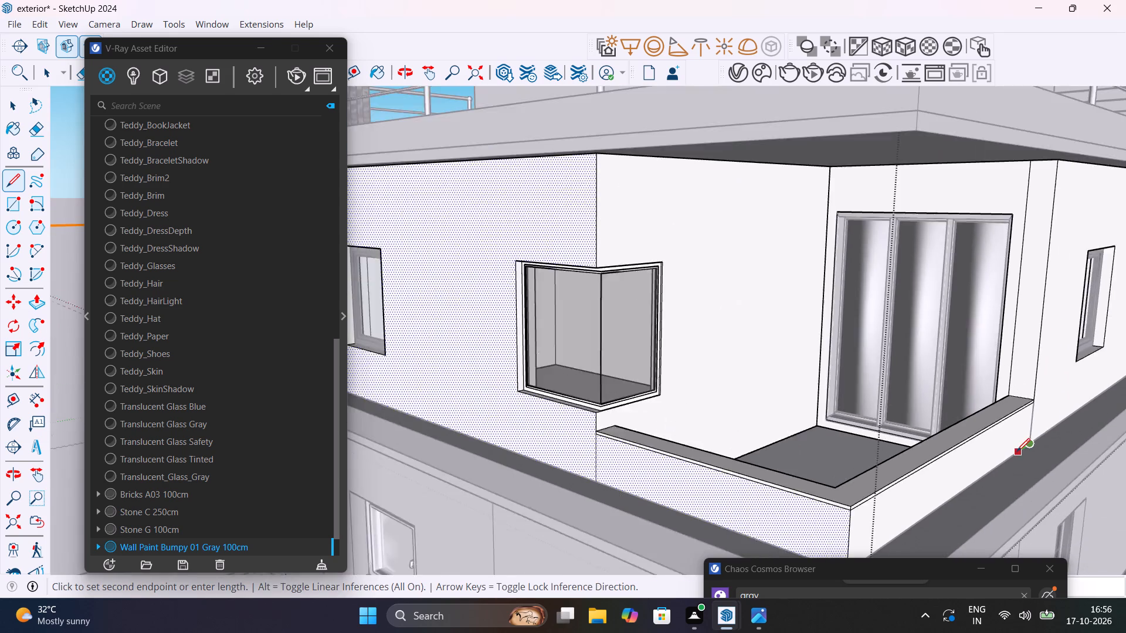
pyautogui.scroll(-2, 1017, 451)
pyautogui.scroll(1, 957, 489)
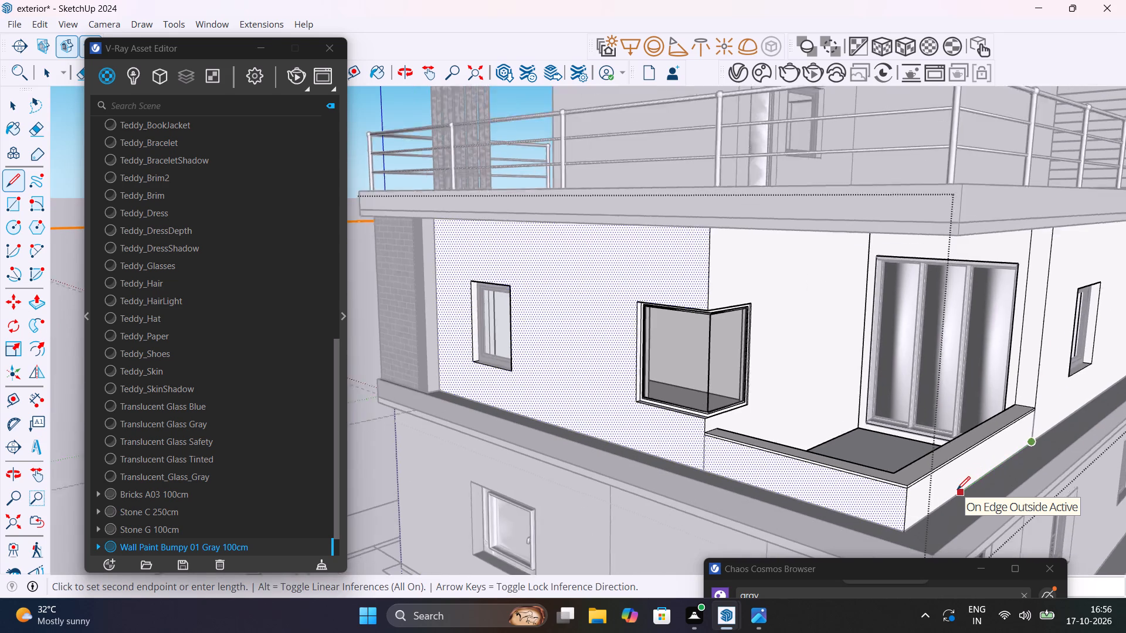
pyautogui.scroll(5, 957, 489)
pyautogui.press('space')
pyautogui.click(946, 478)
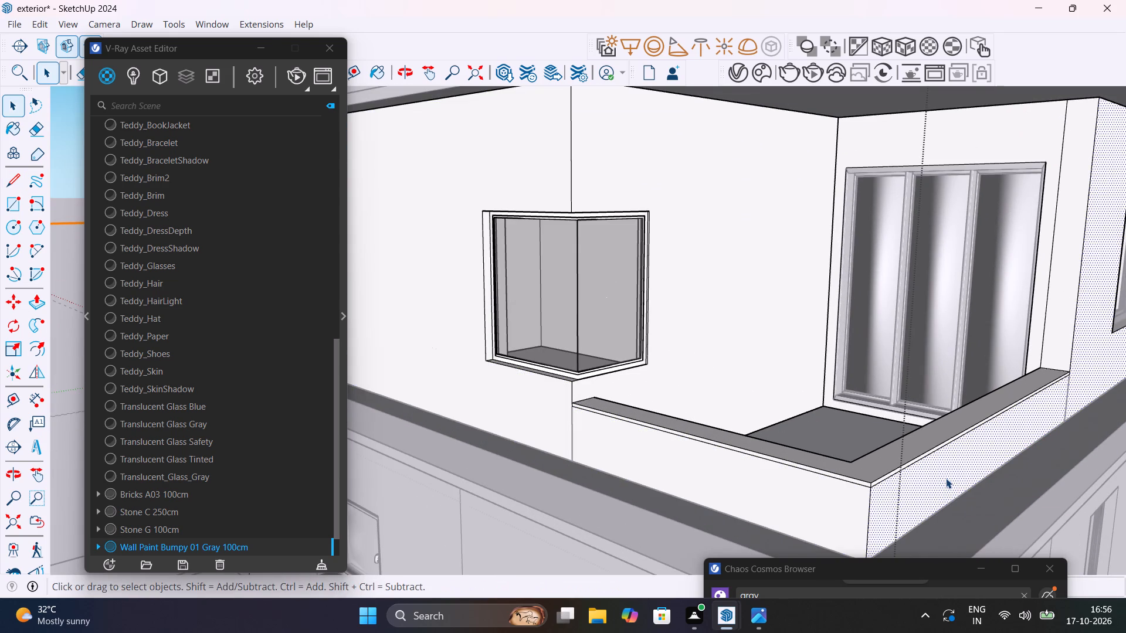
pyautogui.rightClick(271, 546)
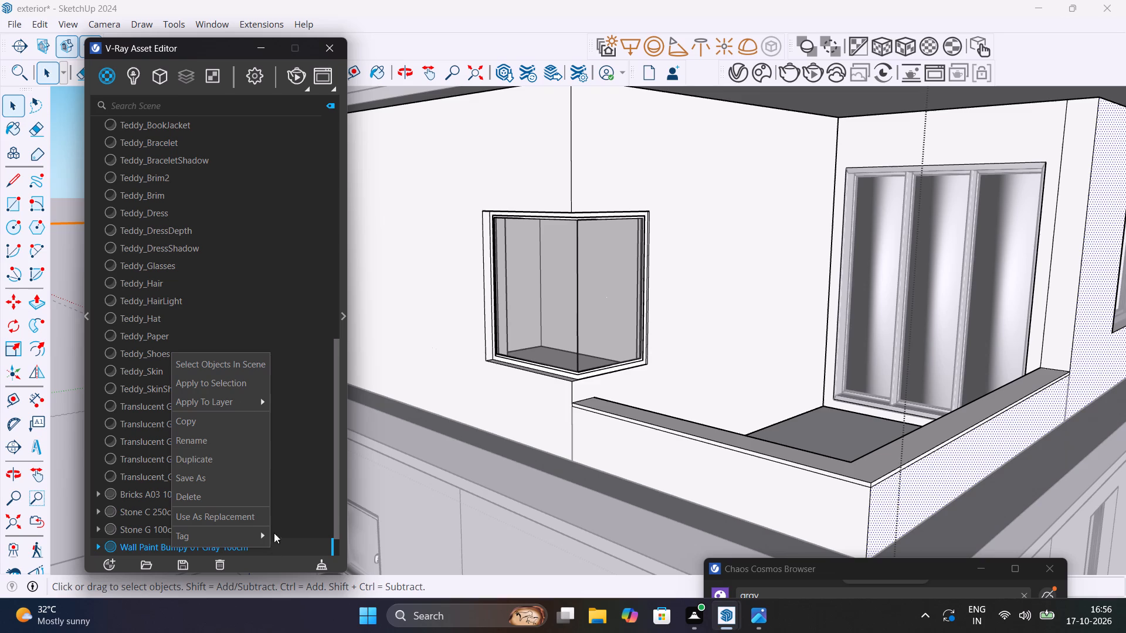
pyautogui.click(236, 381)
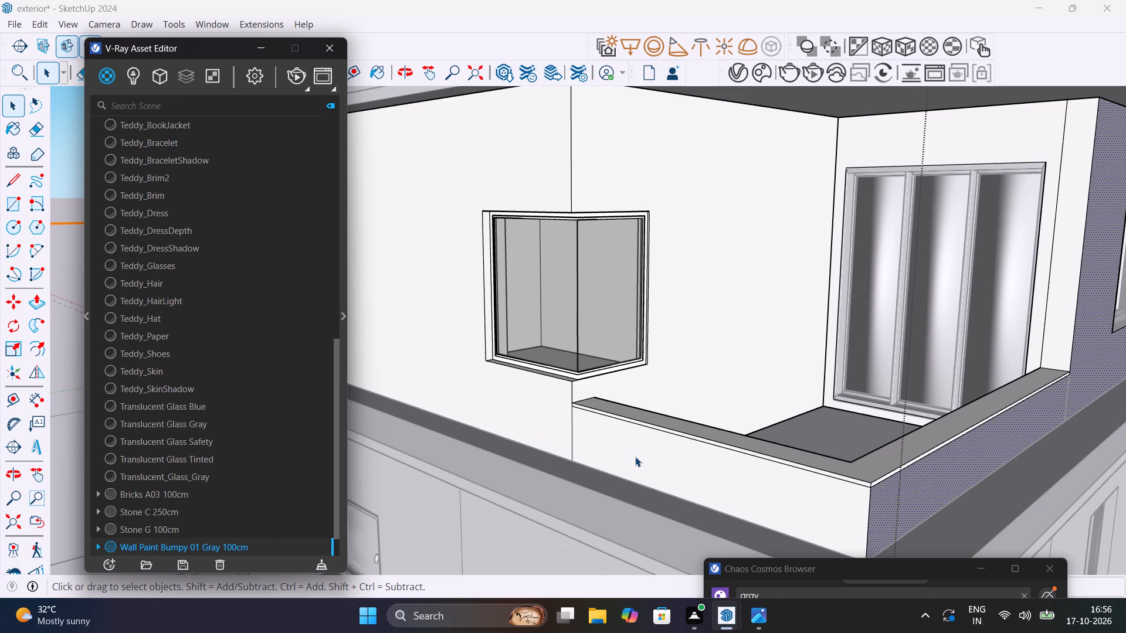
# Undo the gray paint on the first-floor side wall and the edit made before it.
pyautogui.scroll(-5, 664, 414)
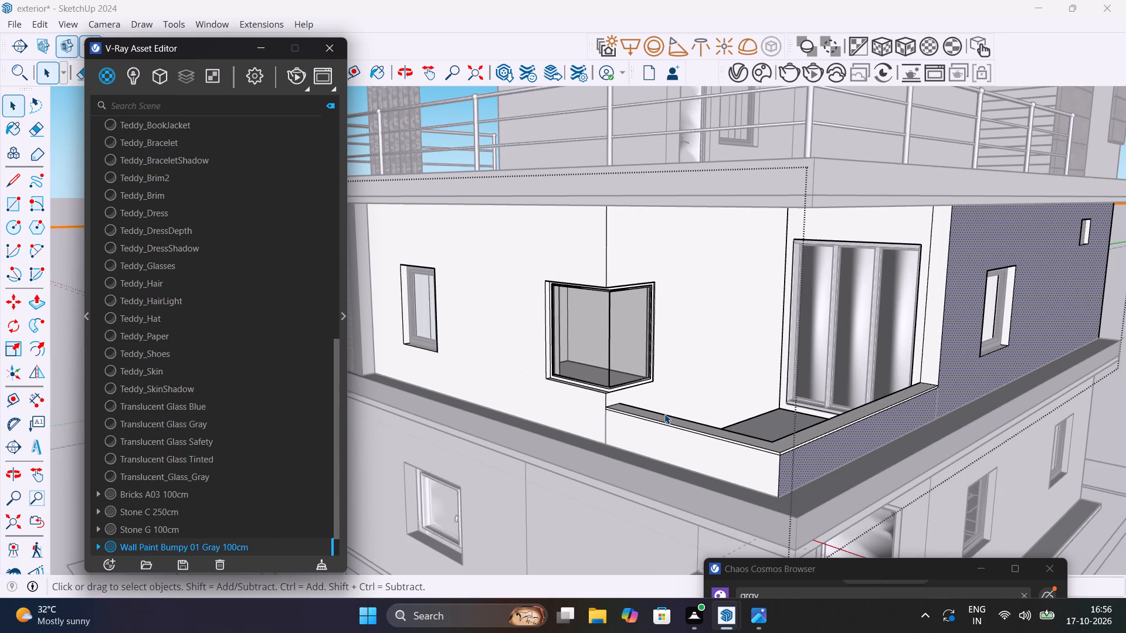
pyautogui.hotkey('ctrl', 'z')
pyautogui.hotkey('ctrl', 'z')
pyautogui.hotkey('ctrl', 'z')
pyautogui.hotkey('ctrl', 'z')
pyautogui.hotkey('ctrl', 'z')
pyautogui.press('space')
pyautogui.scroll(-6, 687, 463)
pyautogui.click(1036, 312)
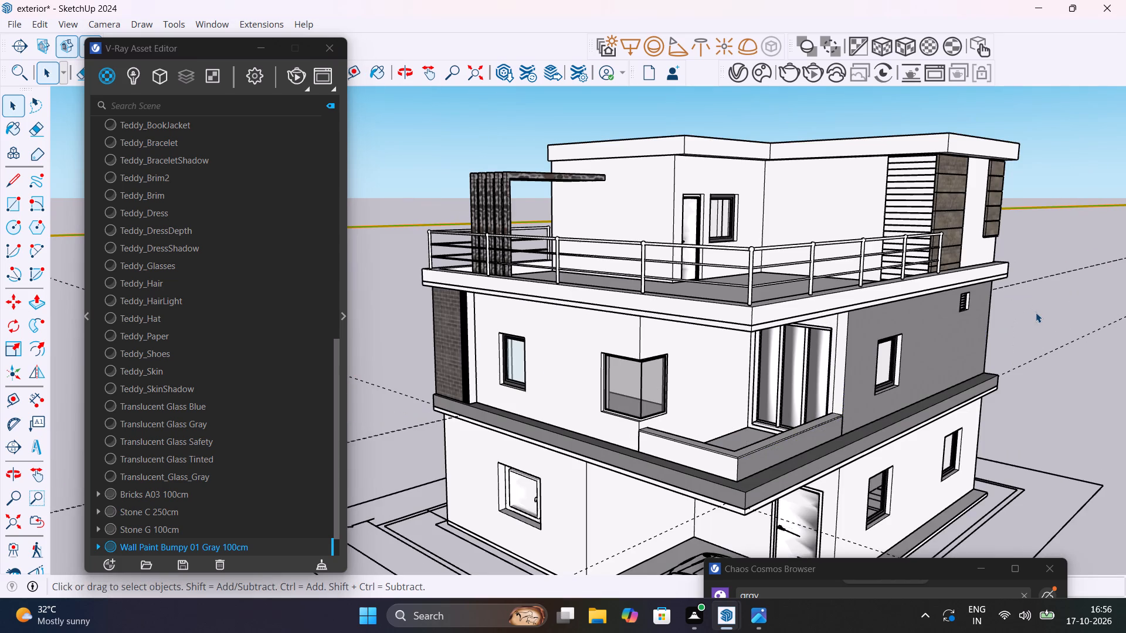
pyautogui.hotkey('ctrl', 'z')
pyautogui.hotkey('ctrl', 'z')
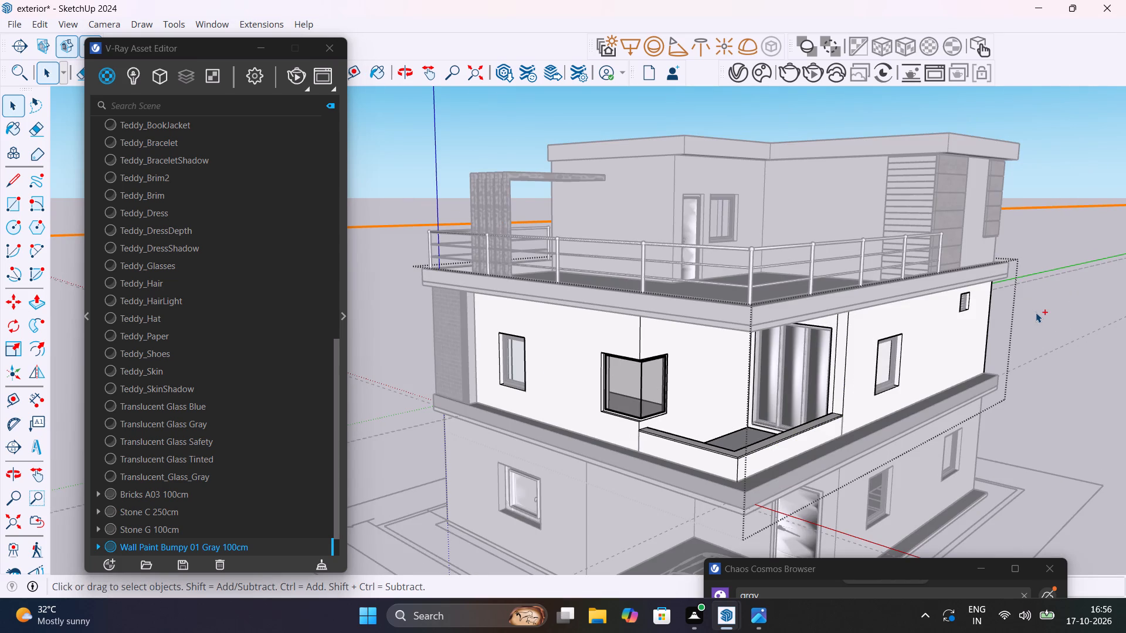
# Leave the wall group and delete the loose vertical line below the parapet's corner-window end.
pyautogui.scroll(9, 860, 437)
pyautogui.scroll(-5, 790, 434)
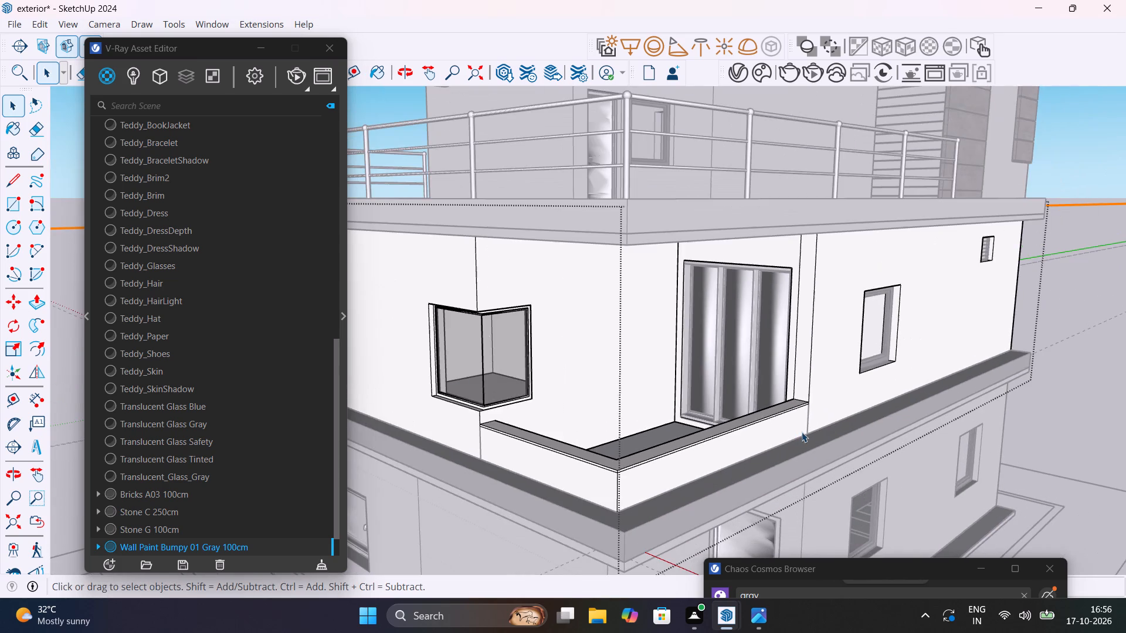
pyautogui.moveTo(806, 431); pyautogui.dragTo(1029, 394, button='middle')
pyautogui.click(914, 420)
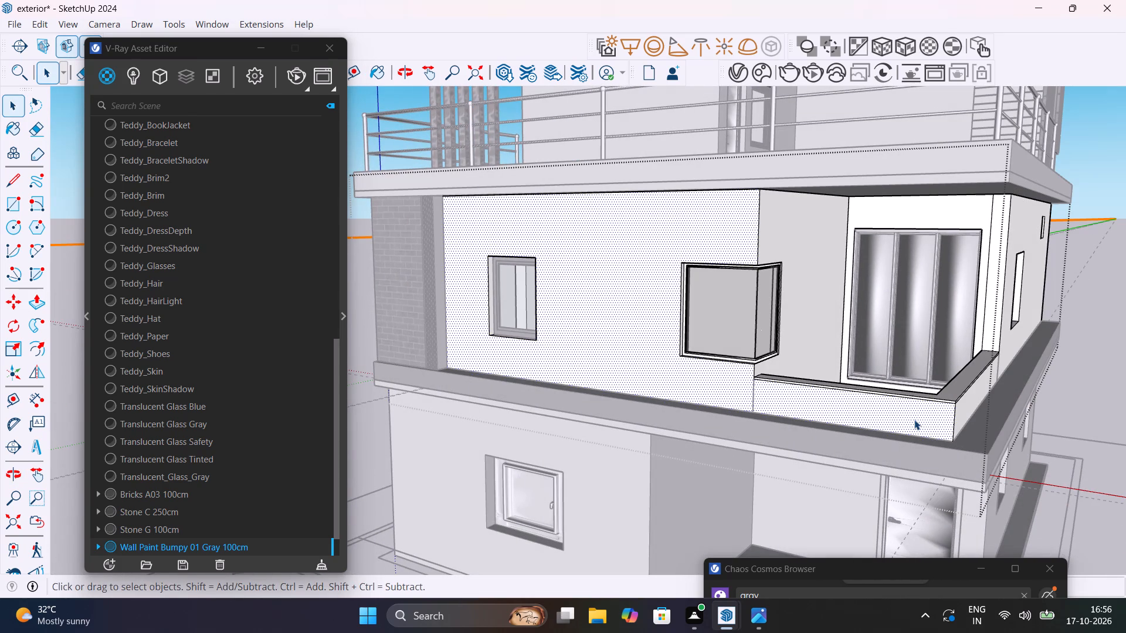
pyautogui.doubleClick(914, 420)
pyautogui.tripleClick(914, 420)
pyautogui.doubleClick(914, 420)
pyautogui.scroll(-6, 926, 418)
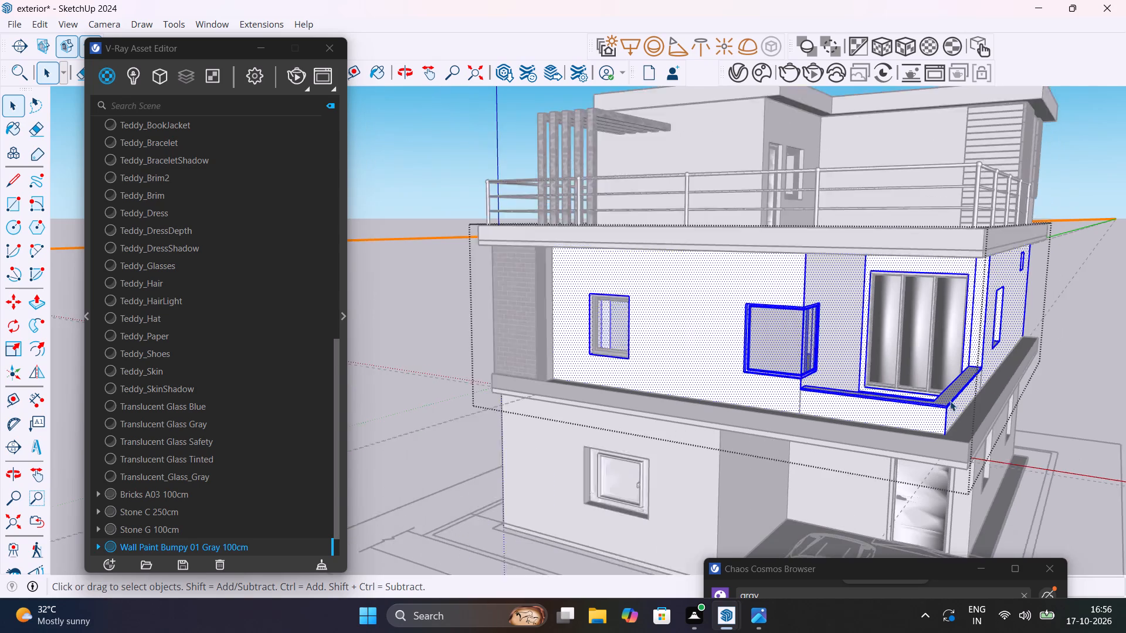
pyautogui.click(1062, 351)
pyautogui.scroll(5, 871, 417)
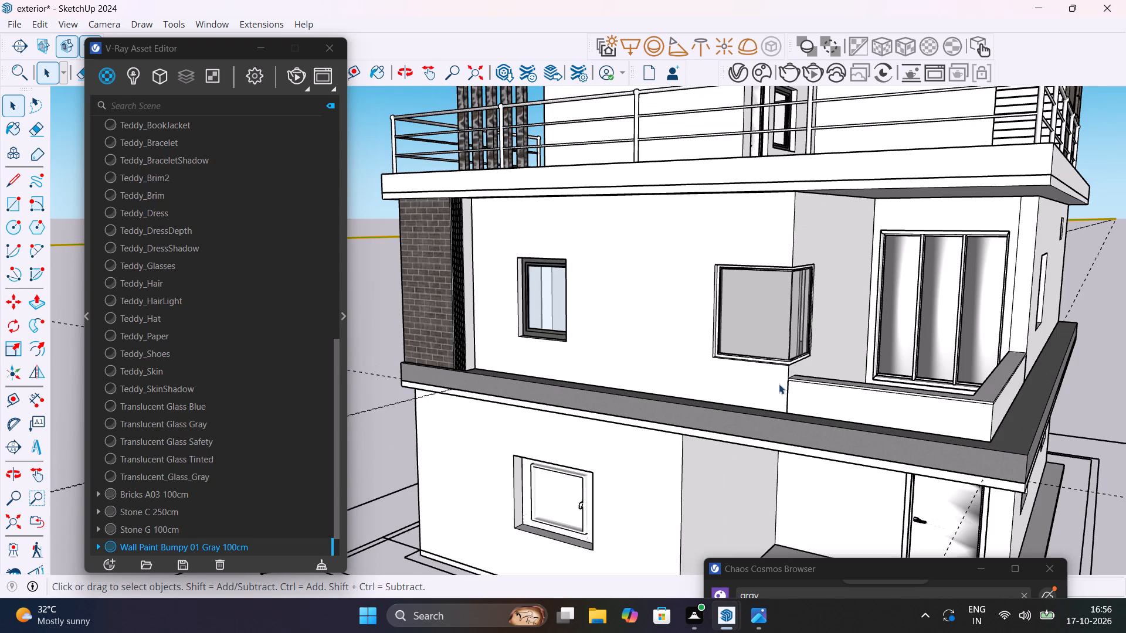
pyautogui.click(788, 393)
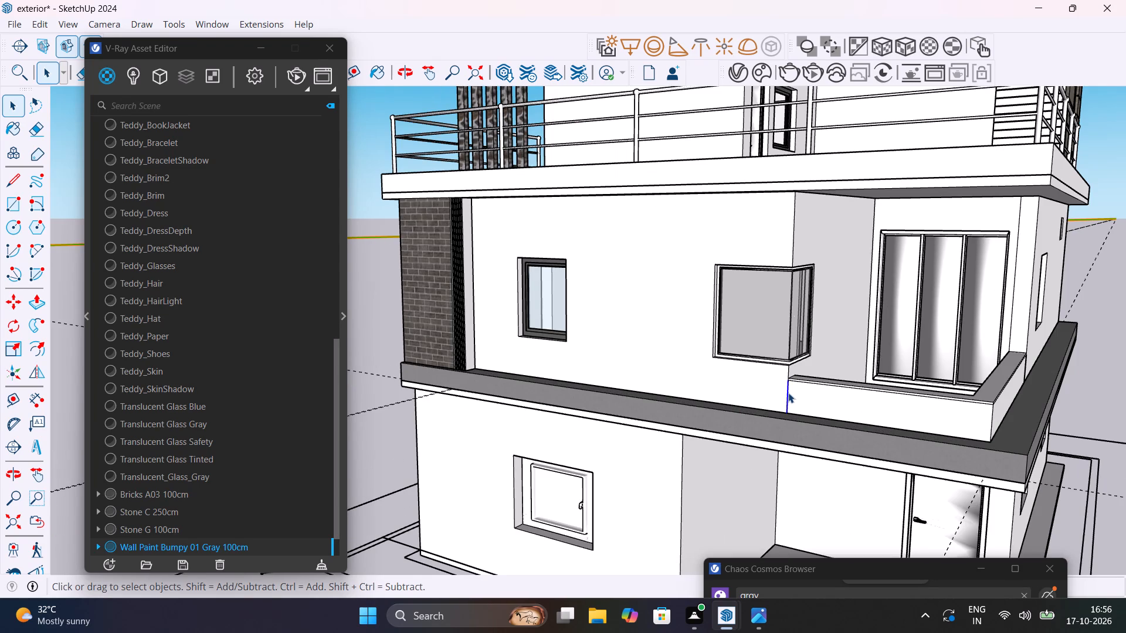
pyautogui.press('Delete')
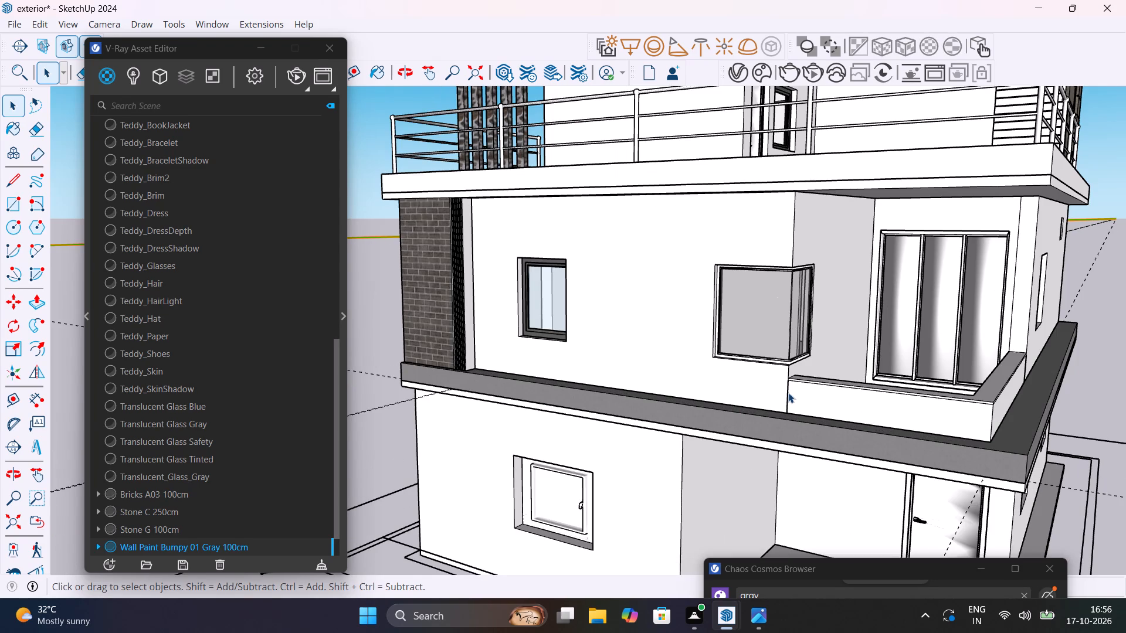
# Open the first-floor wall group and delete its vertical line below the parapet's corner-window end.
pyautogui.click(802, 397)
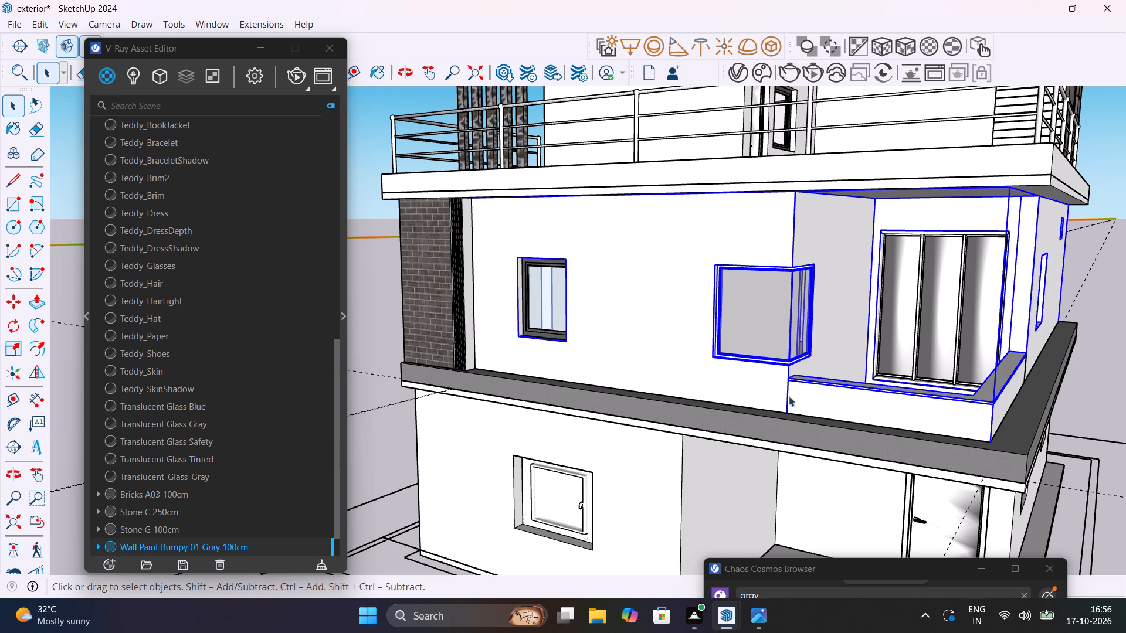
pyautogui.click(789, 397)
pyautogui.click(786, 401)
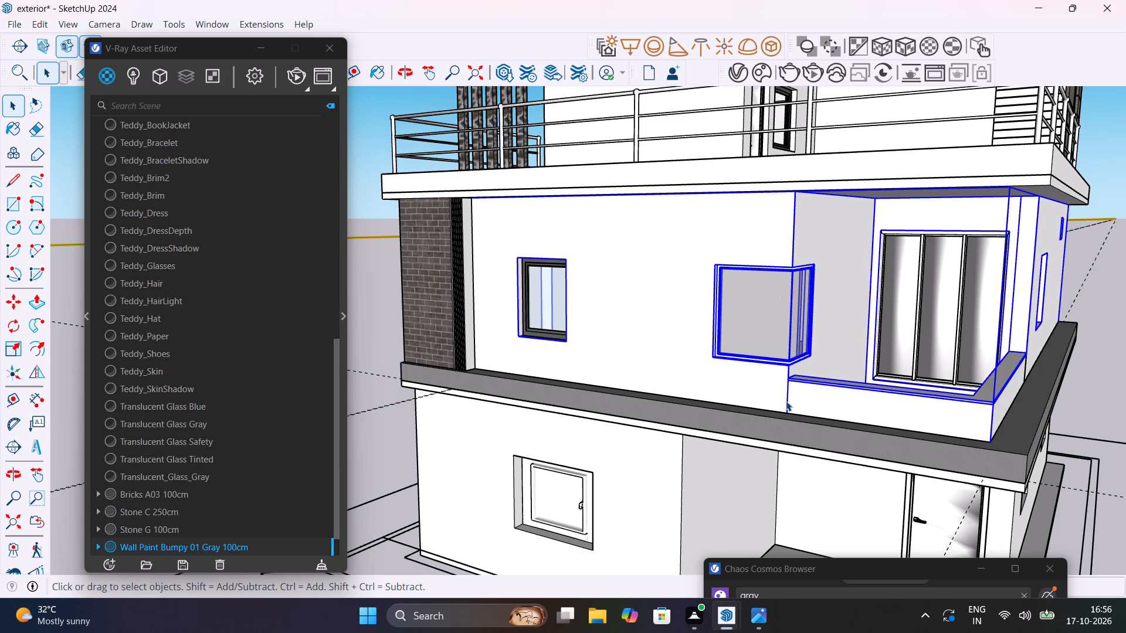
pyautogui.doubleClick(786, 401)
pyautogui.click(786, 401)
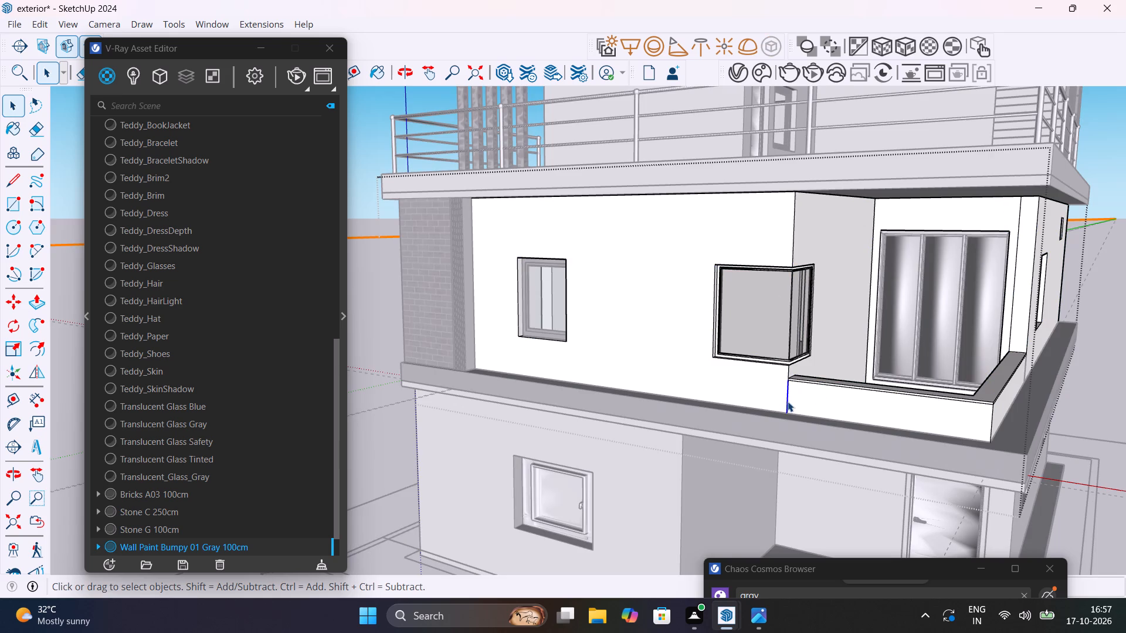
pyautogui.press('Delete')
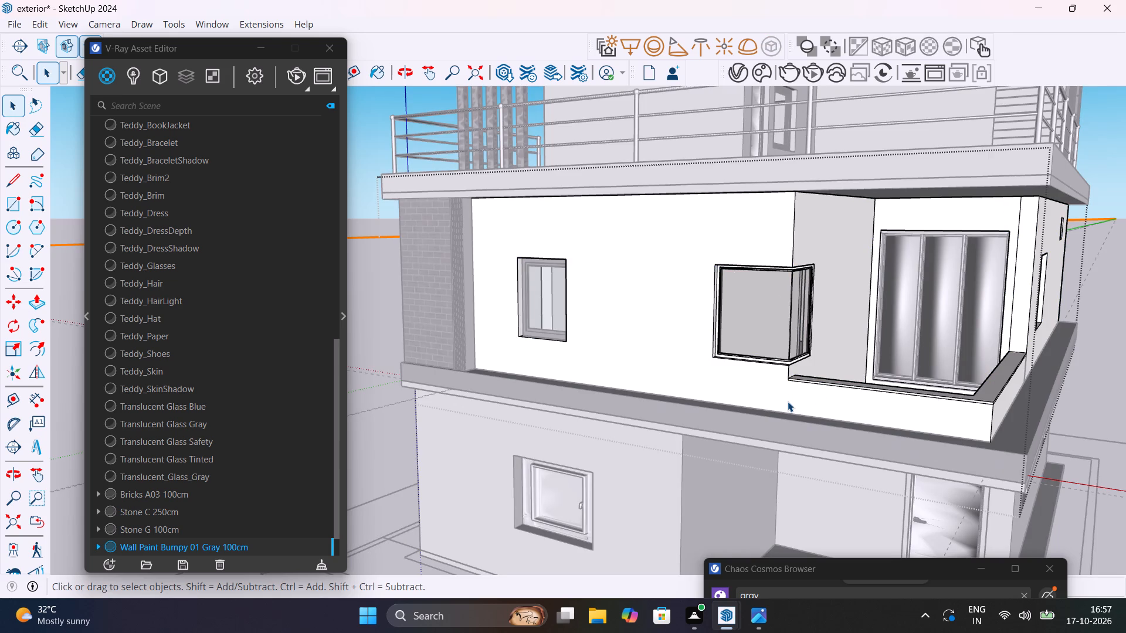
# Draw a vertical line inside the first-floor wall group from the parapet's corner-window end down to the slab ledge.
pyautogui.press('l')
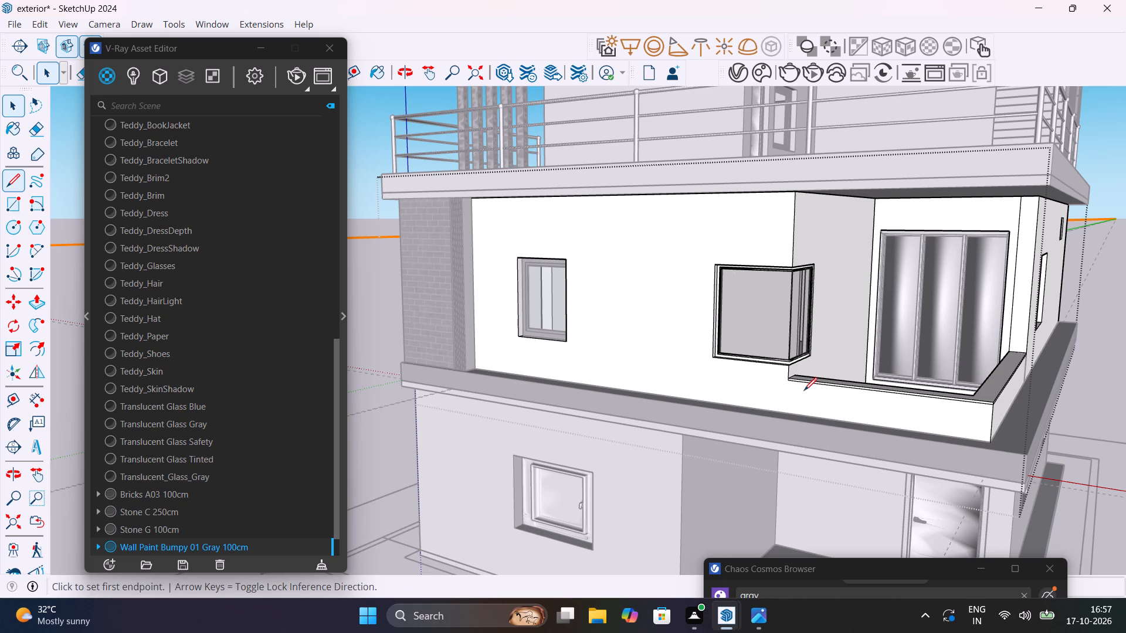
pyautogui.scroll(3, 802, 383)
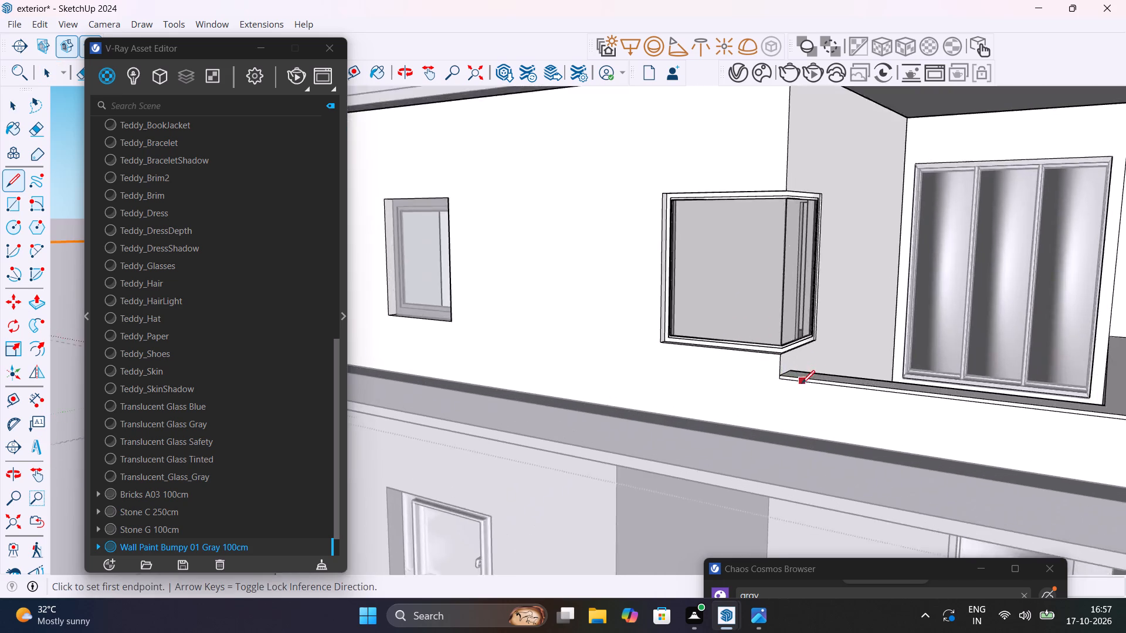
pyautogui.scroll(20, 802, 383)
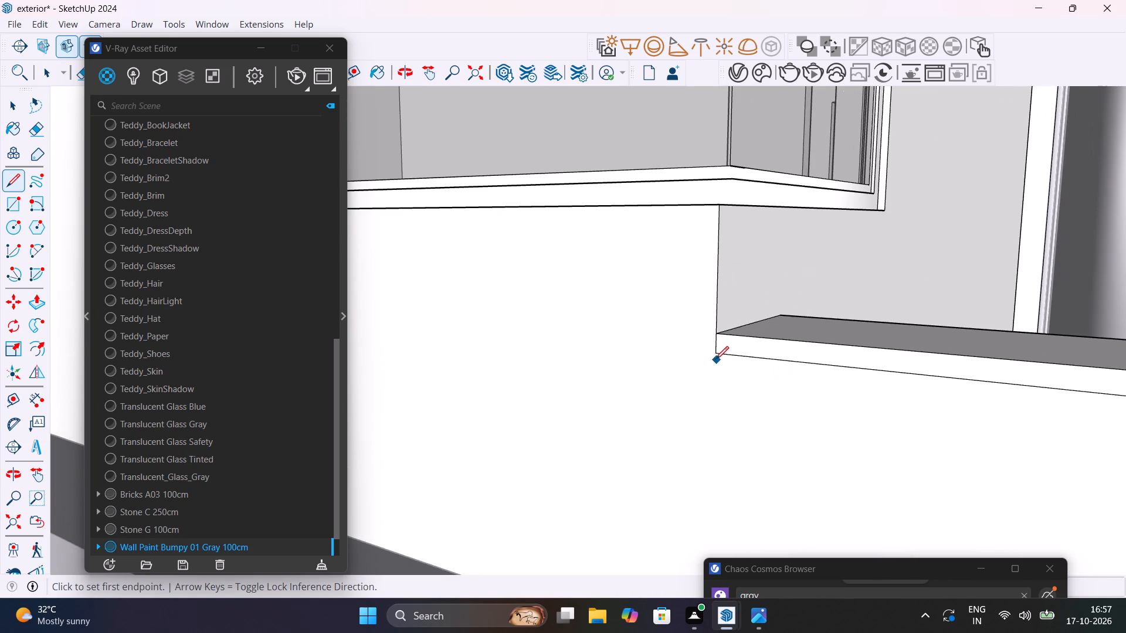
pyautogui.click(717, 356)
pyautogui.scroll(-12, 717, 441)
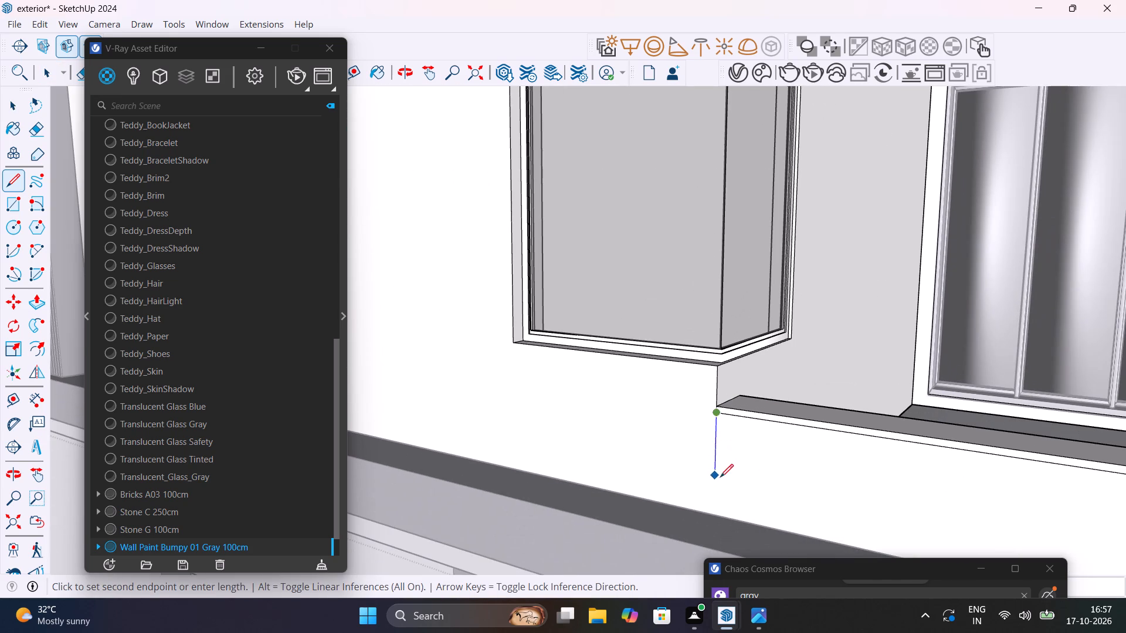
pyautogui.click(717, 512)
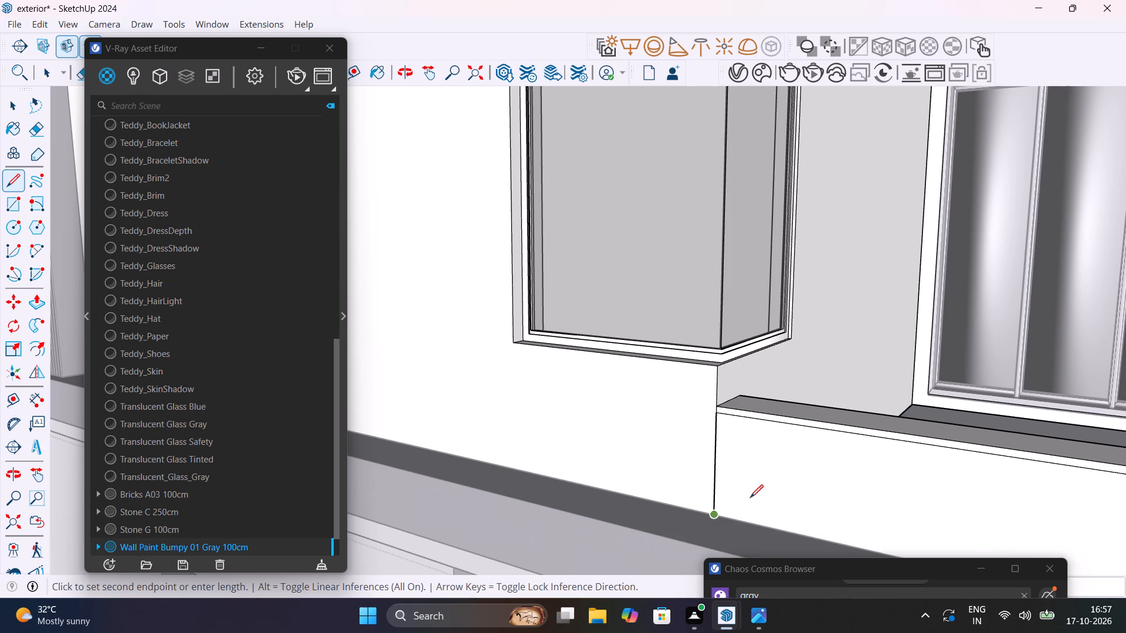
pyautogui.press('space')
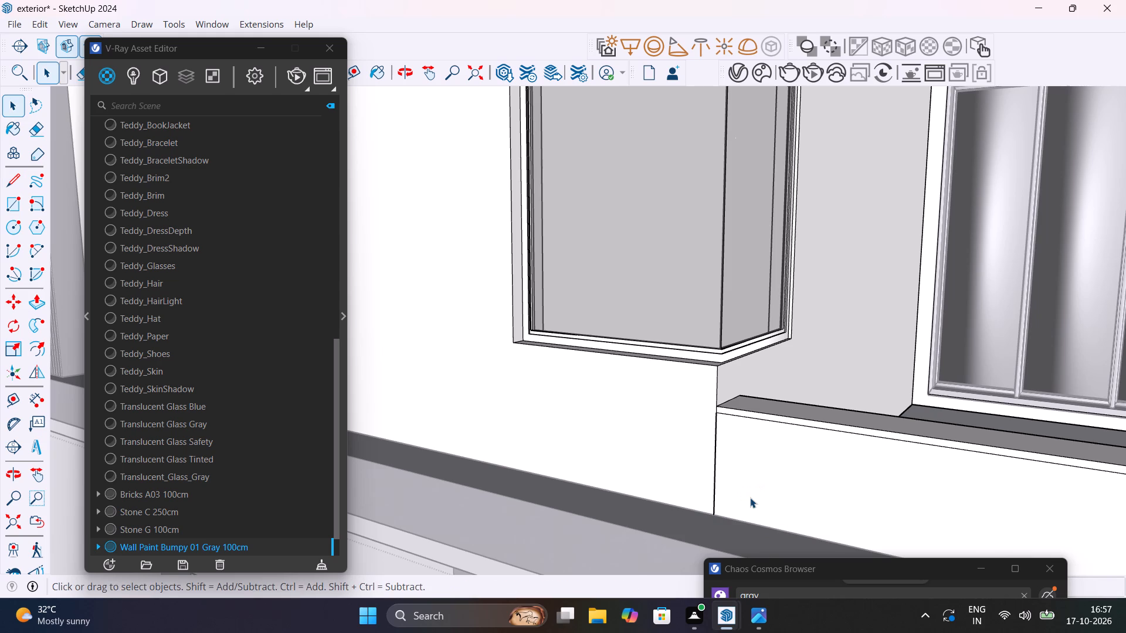
# Select all geometry connected to the parapet face to check whether it is separated from the wall.
pyautogui.click(750, 498)
pyautogui.doubleClick(753, 498)
pyautogui.click(755, 498)
pyautogui.doubleClick(785, 495)
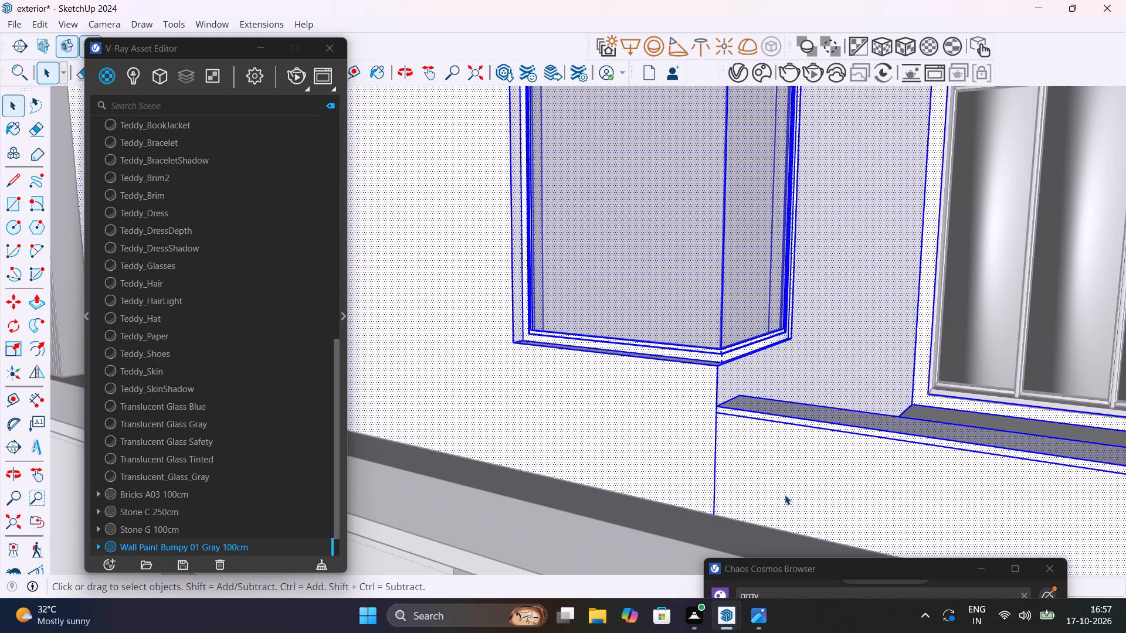
pyautogui.click(785, 495)
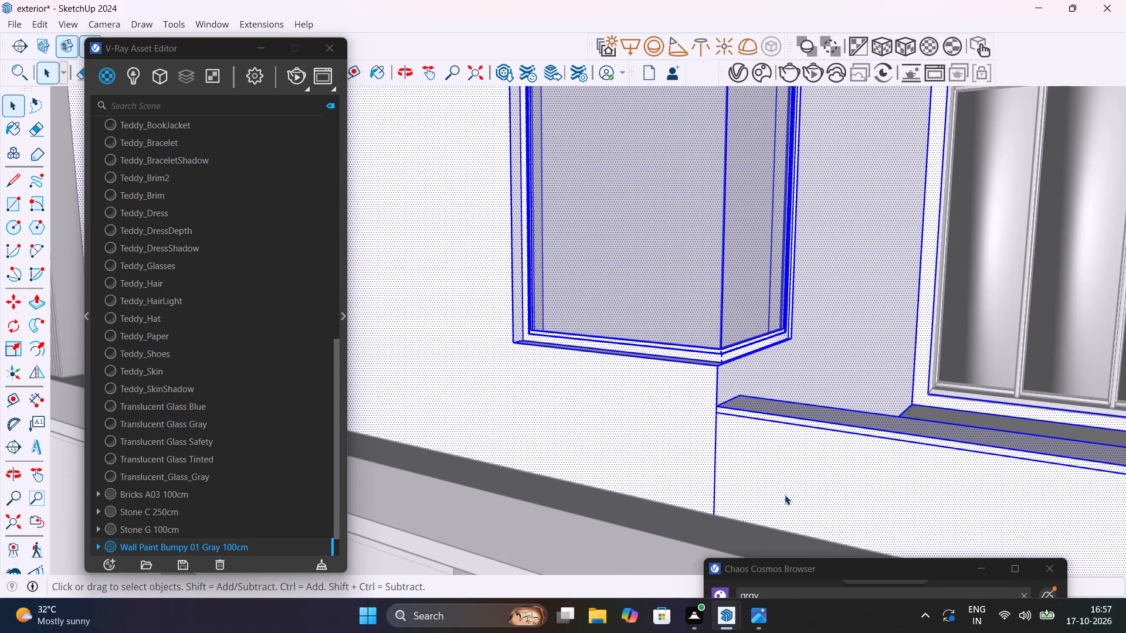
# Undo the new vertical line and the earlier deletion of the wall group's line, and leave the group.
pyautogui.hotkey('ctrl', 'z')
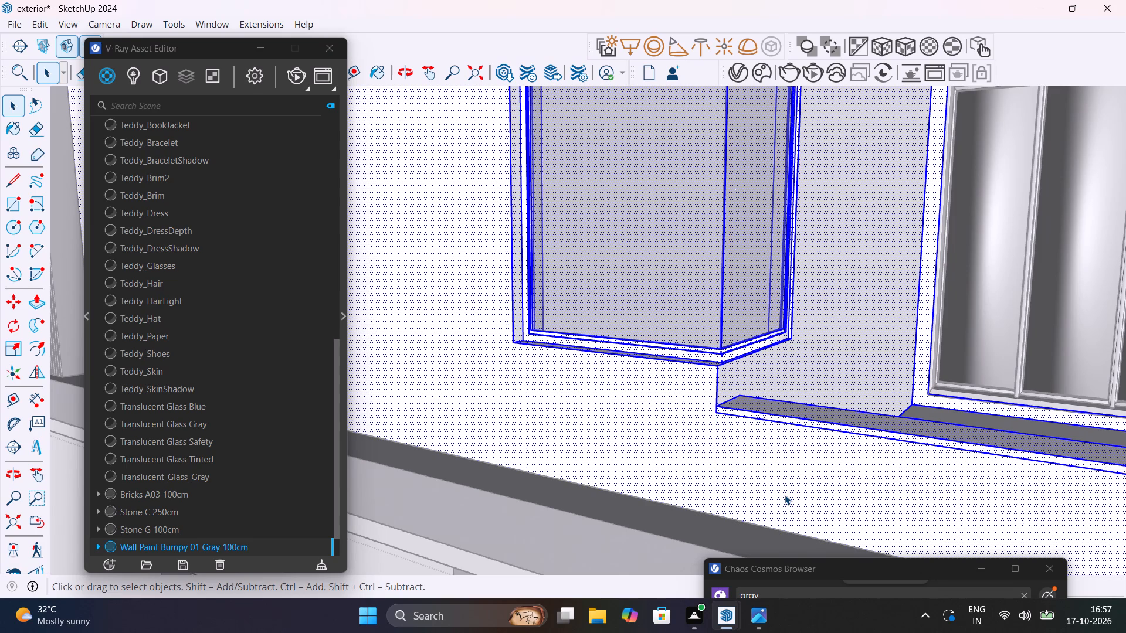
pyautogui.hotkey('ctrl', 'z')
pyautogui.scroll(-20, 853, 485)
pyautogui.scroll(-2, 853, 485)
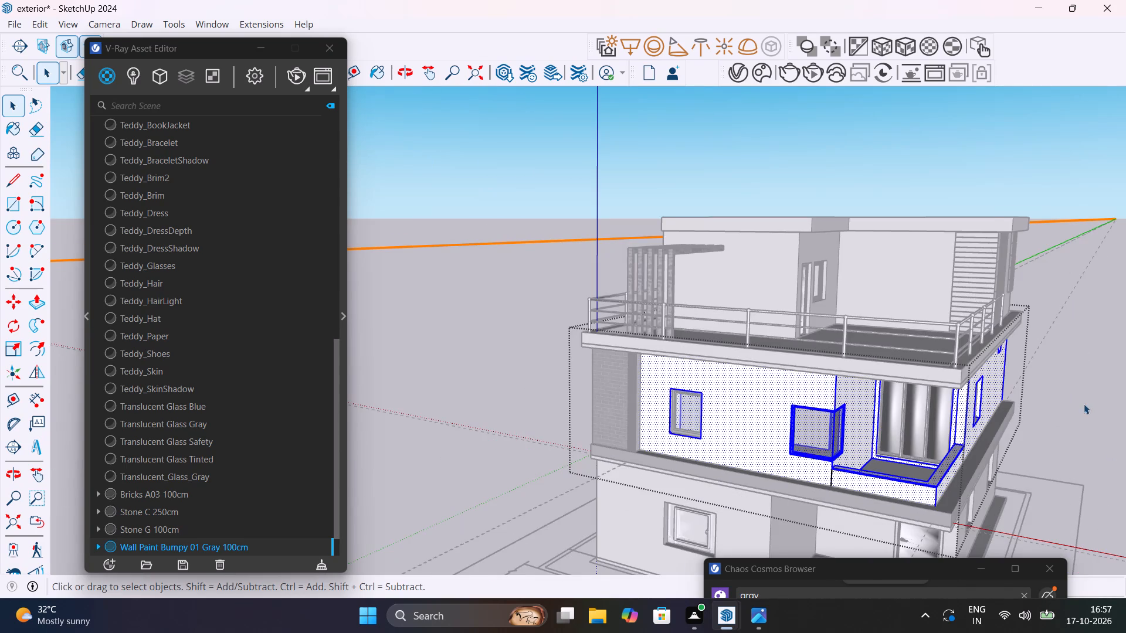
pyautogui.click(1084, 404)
# Examine the parapet's sliding-window end and the geometry connected to the parapet face inside the wall group.
pyautogui.scroll(8, 942, 497)
pyautogui.moveTo(952, 489); pyautogui.dragTo(846, 467, button='middle')
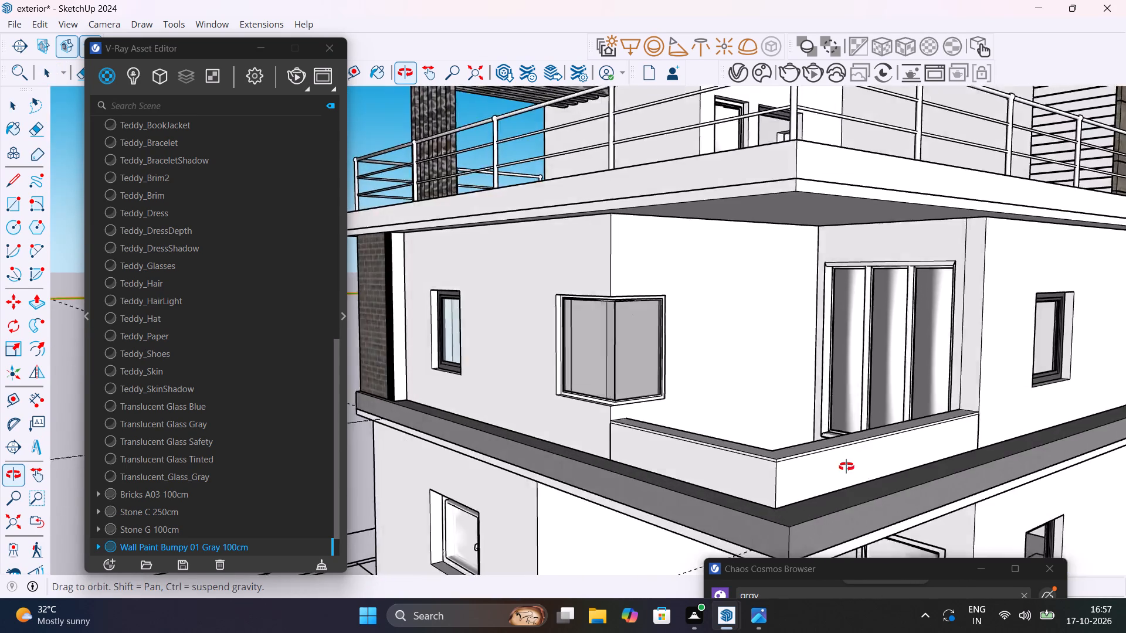
pyautogui.moveTo(846, 467); pyautogui.dragTo(759, 472, button='middle')
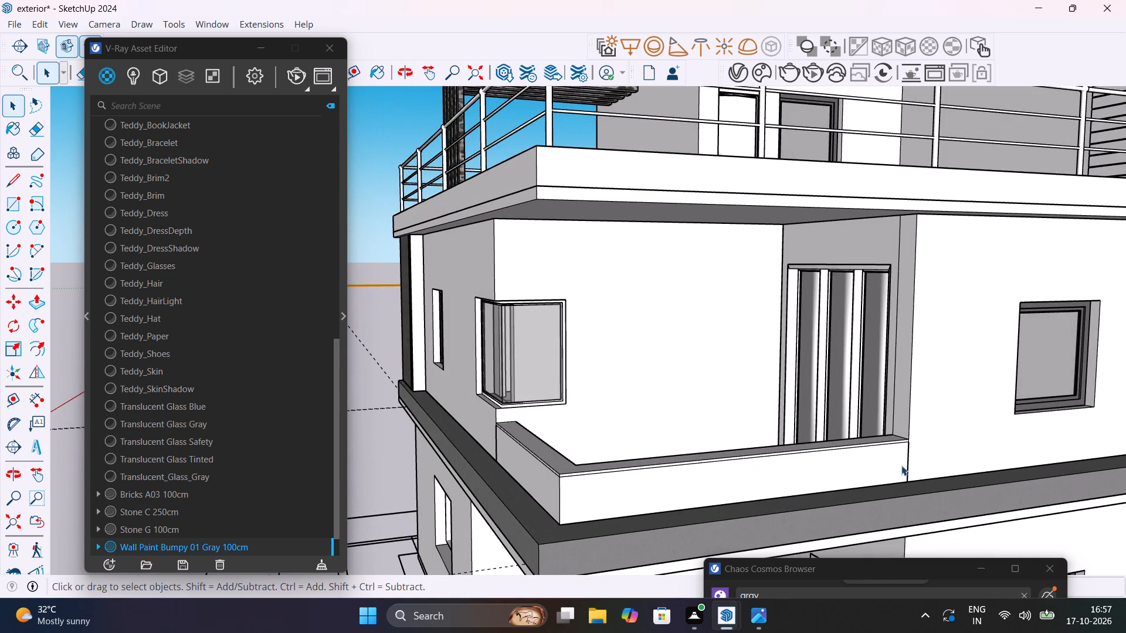
pyautogui.scroll(8, 901, 465)
pyautogui.click(844, 490)
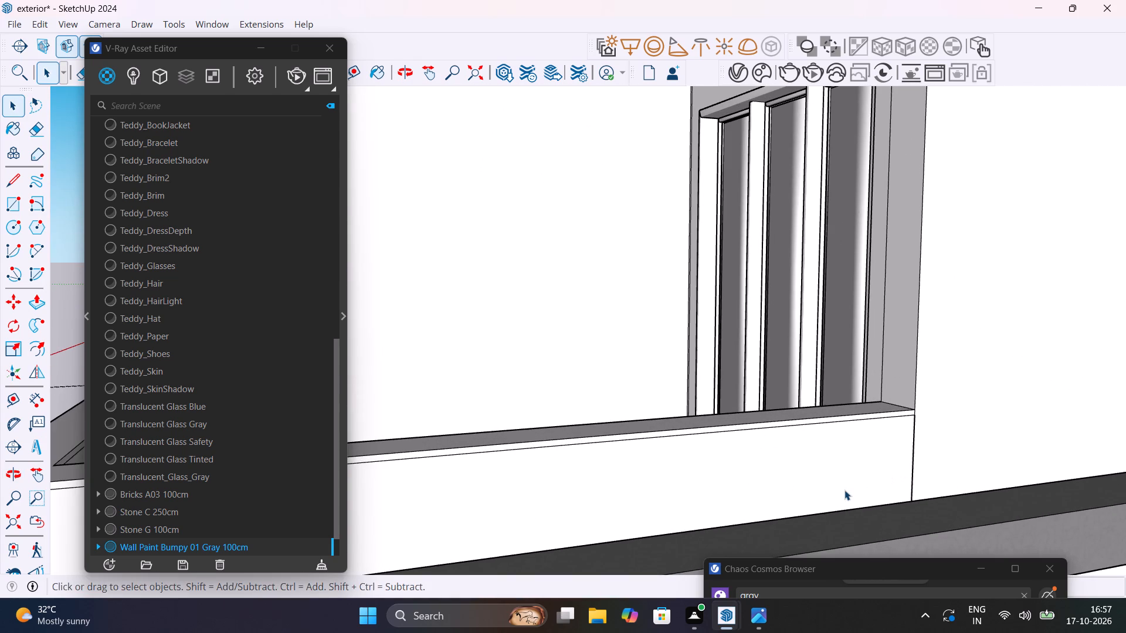
pyautogui.doubleClick(844, 491)
pyautogui.click(844, 491)
pyautogui.scroll(-3, 853, 489)
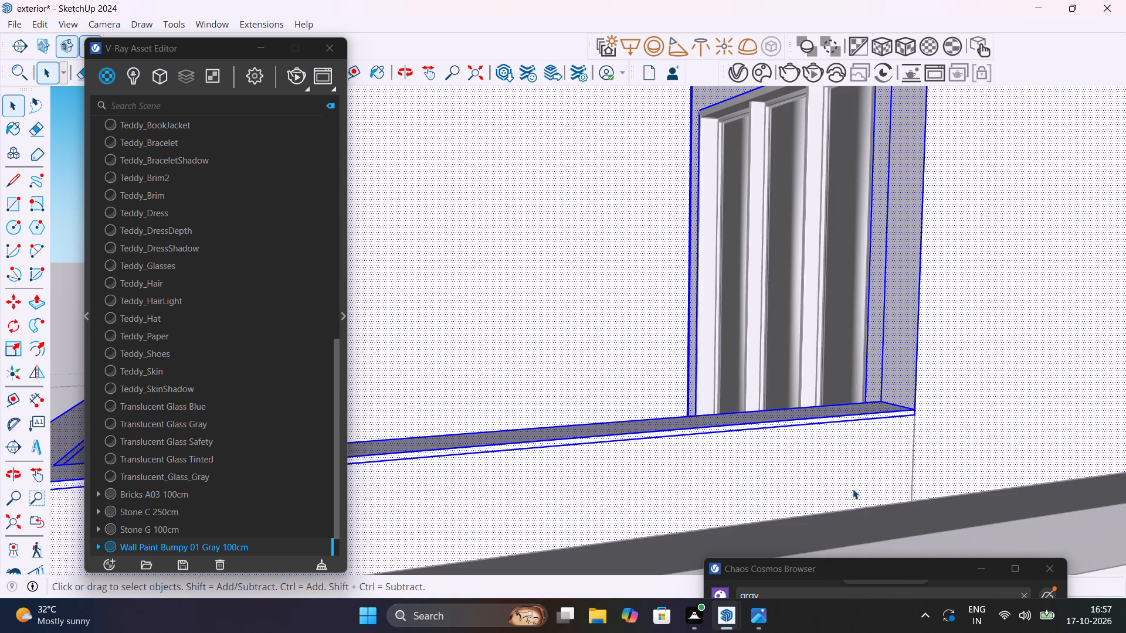
pyautogui.scroll(-12, 853, 489)
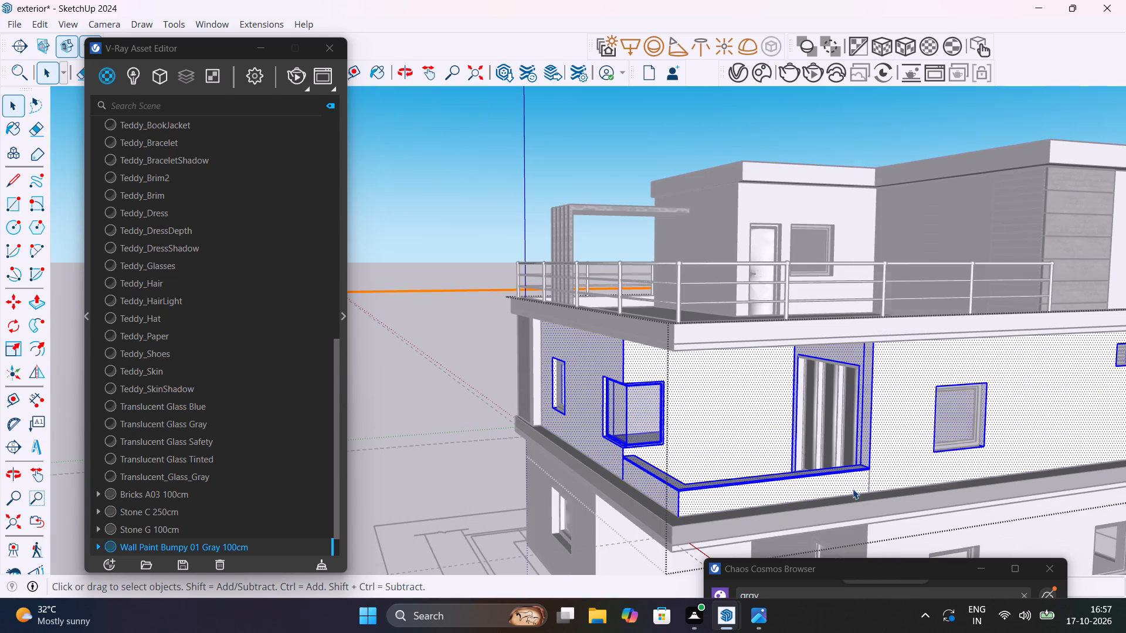
pyautogui.rightClick(853, 489)
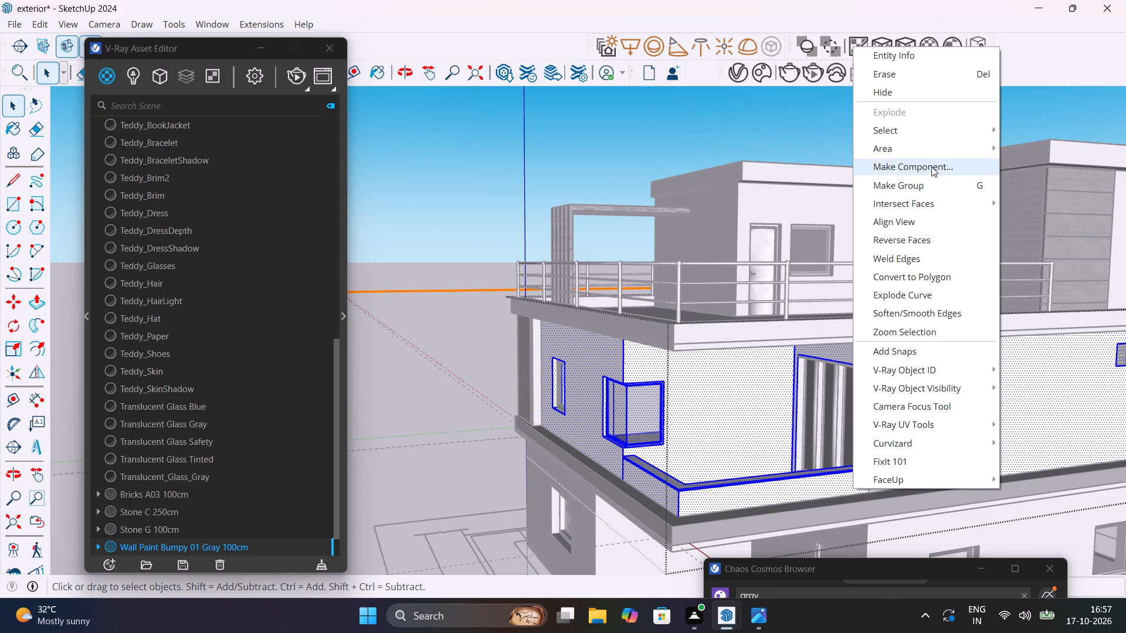
pyautogui.click(487, 258)
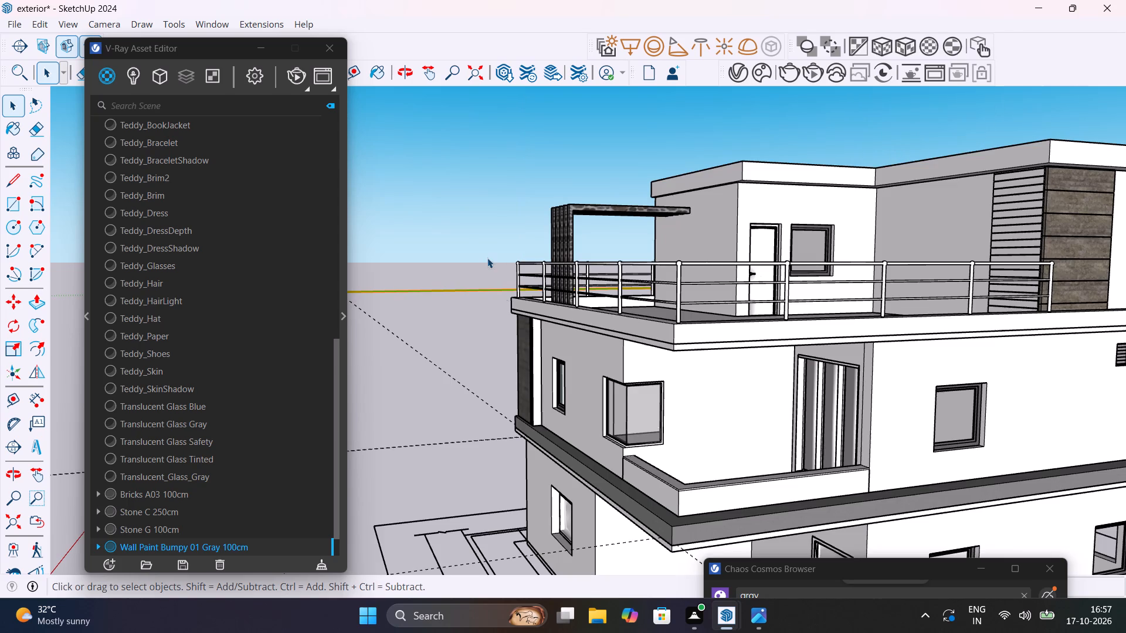
# Explode the first-floor wall group.
pyautogui.click(685, 494)
pyautogui.rightClick(685, 494)
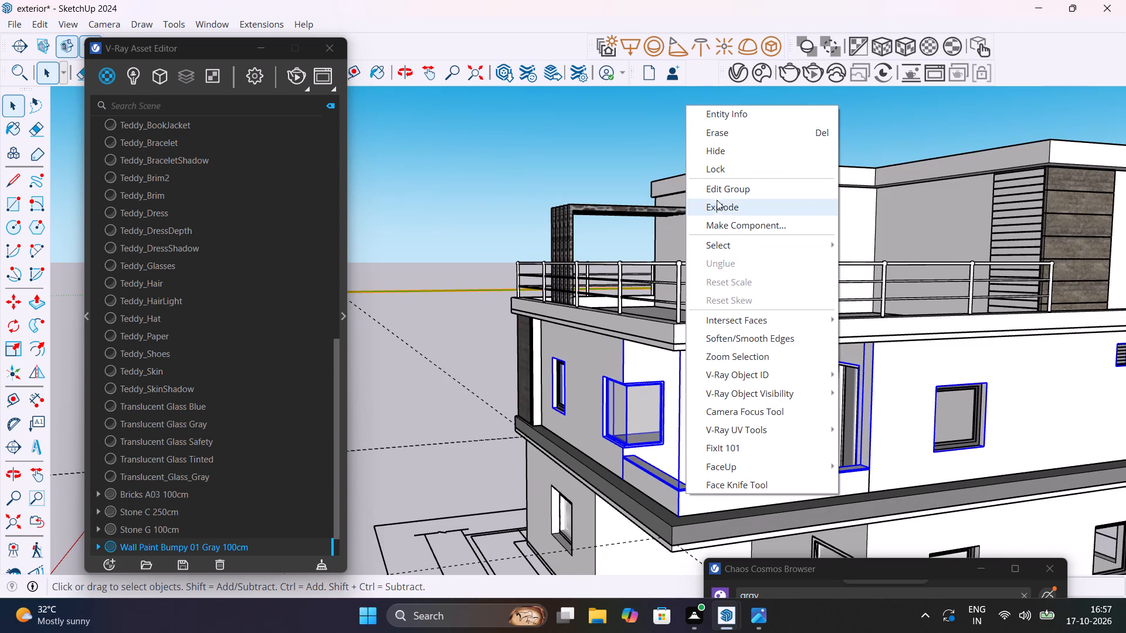
pyautogui.click(730, 205)
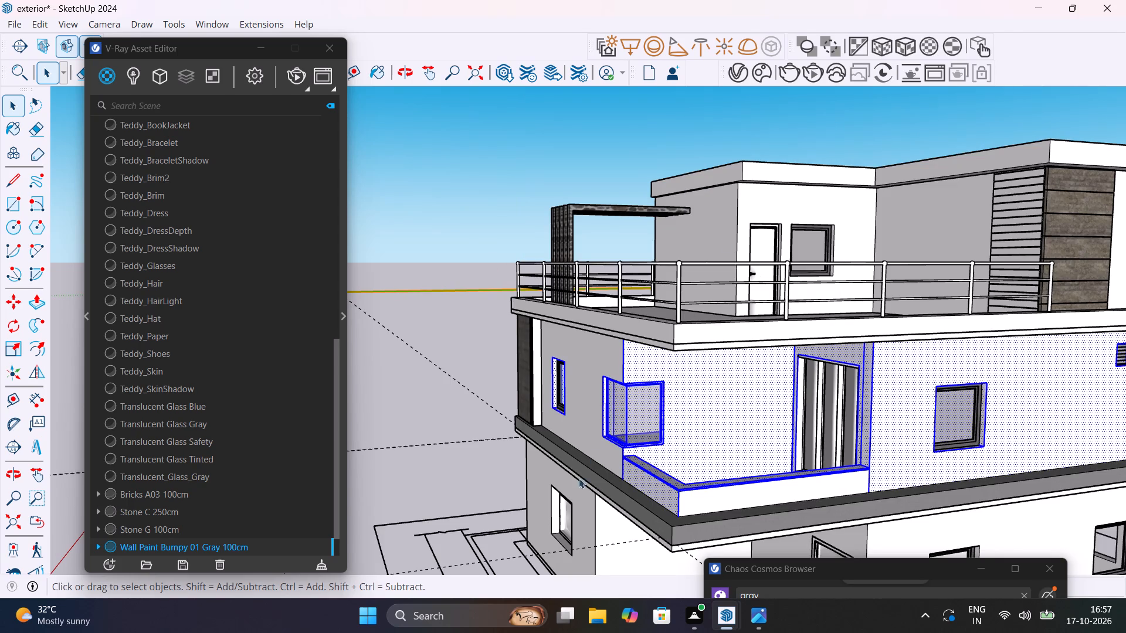
# Apply Wall Paint Bumpy 01 Gray 100cm to the short parapet face beside the corner window.
pyautogui.scroll(5, 612, 498)
pyautogui.click(688, 491)
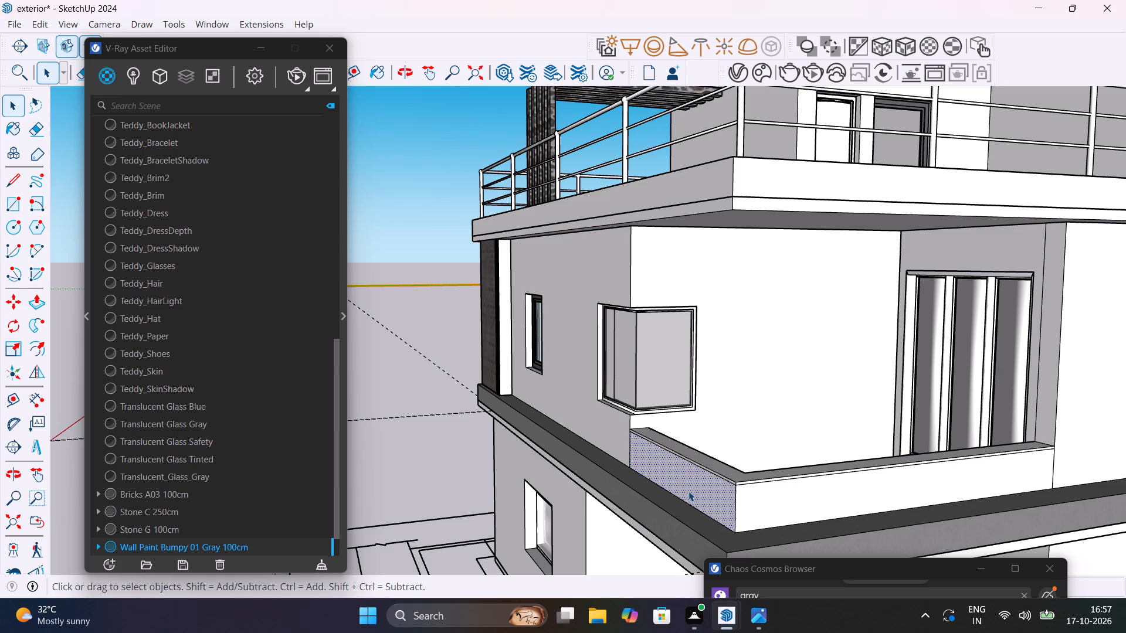
pyautogui.moveTo(789, 494); pyautogui.dragTo(960, 501, button='middle')
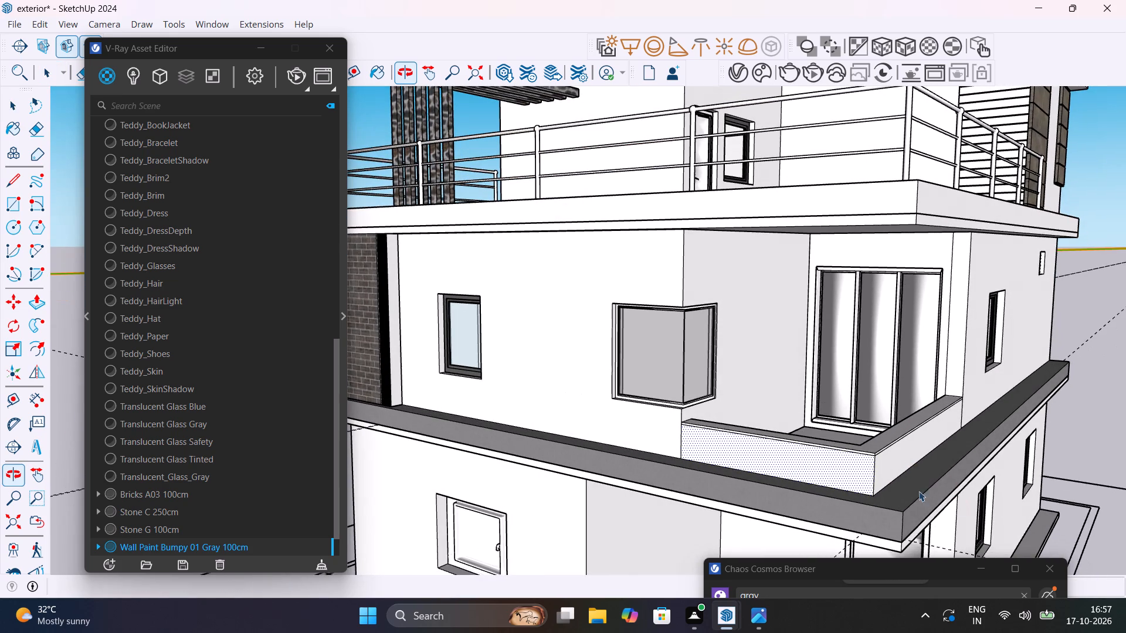
pyautogui.rightClick(168, 545)
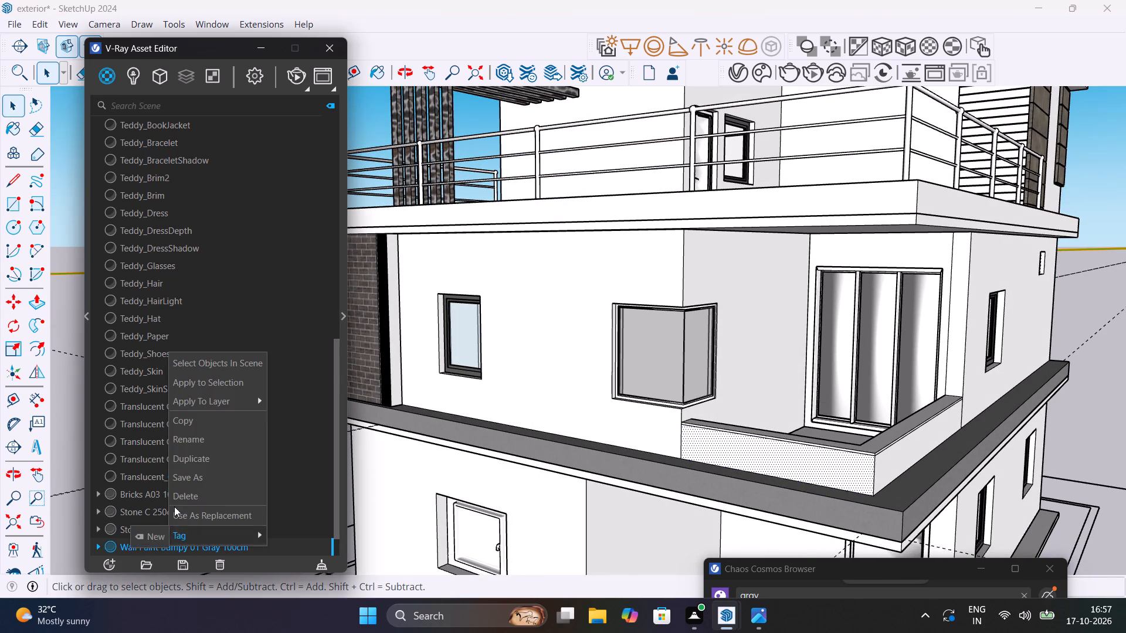
pyautogui.click(217, 379)
# Apply Wall Paint Bumpy 01 Gray 100cm to the long parapet face in front of the sliding window.
pyautogui.moveTo(675, 487); pyautogui.dragTo(433, 481, button='middle')
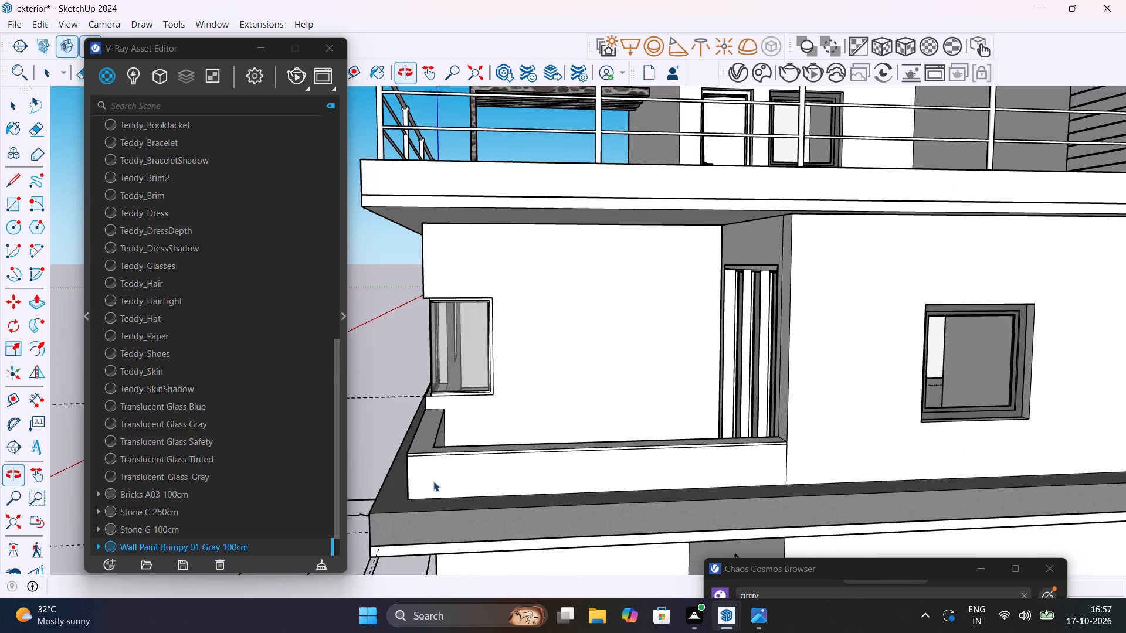
pyautogui.click(509, 477)
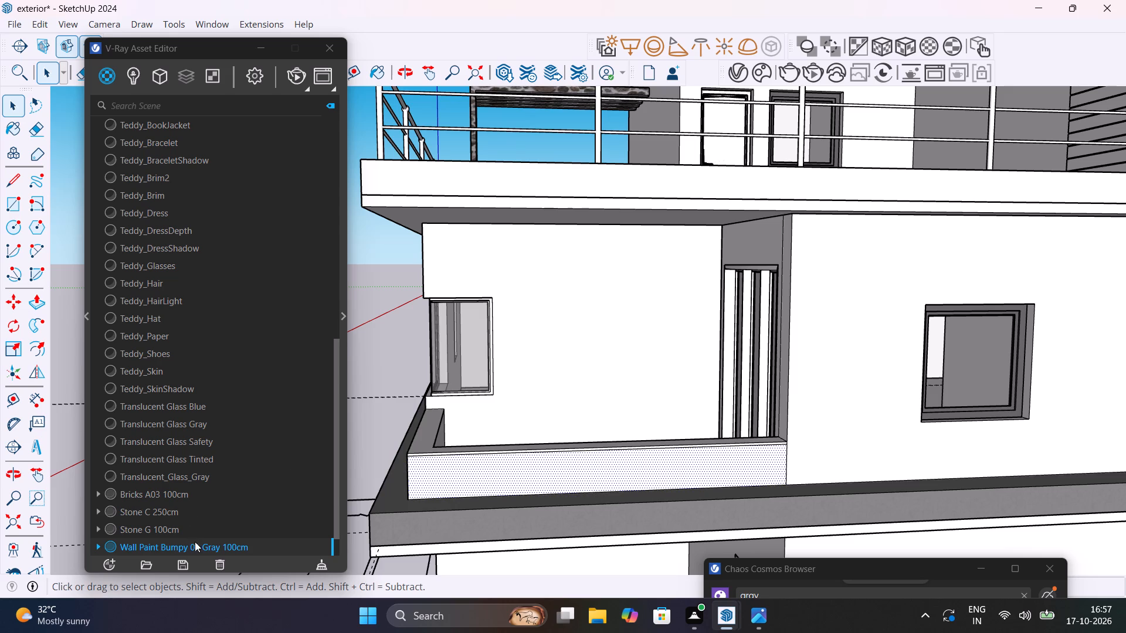
pyautogui.rightClick(196, 545)
pyautogui.click(239, 384)
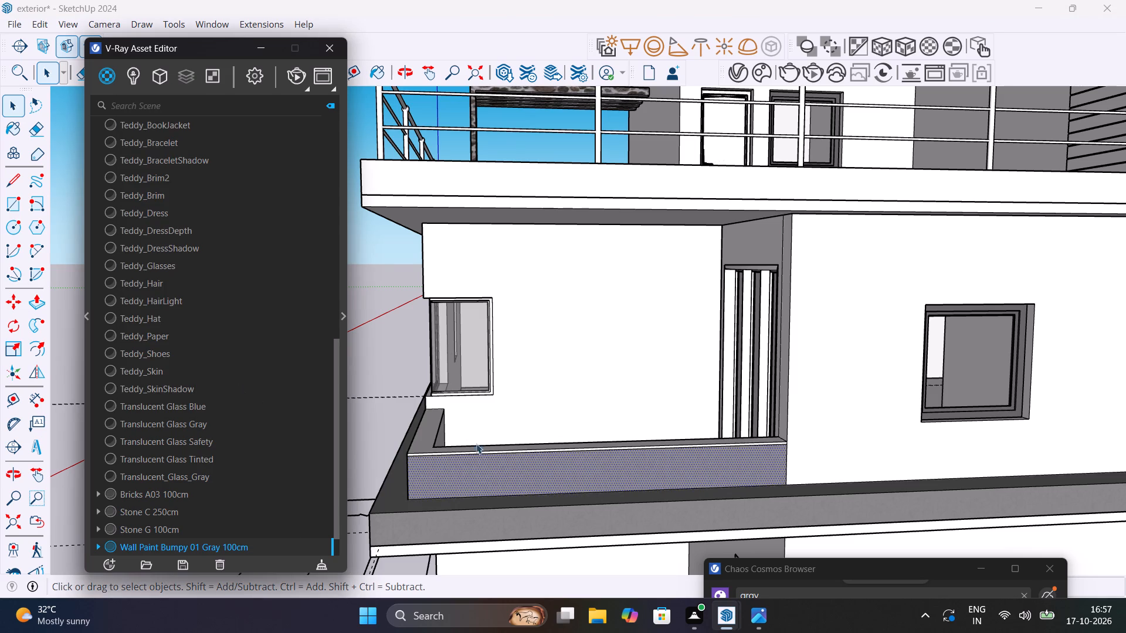
# Apply Wall Paint Bumpy 01 Gray 100cm to the terrace slab's edge face on the corner-window side.
pyautogui.moveTo(517, 464); pyautogui.dragTo(626, 478, button='middle')
pyautogui.scroll(-6, 628, 479)
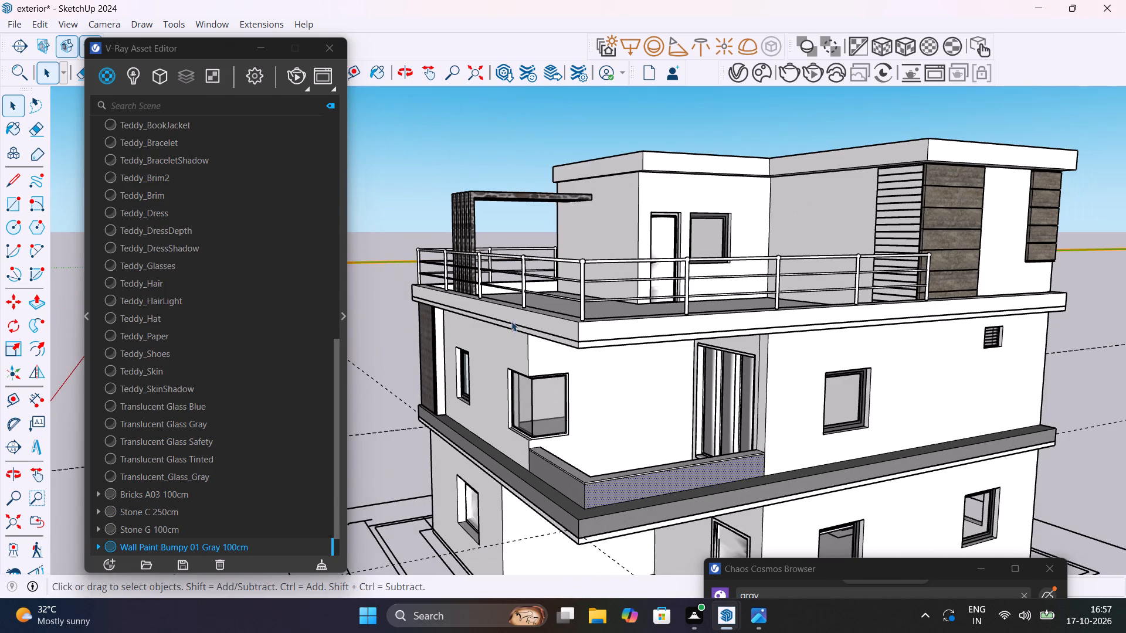
pyautogui.scroll(4, 511, 320)
pyautogui.click(549, 321)
pyautogui.moveTo(628, 345); pyautogui.dragTo(776, 353, button='middle')
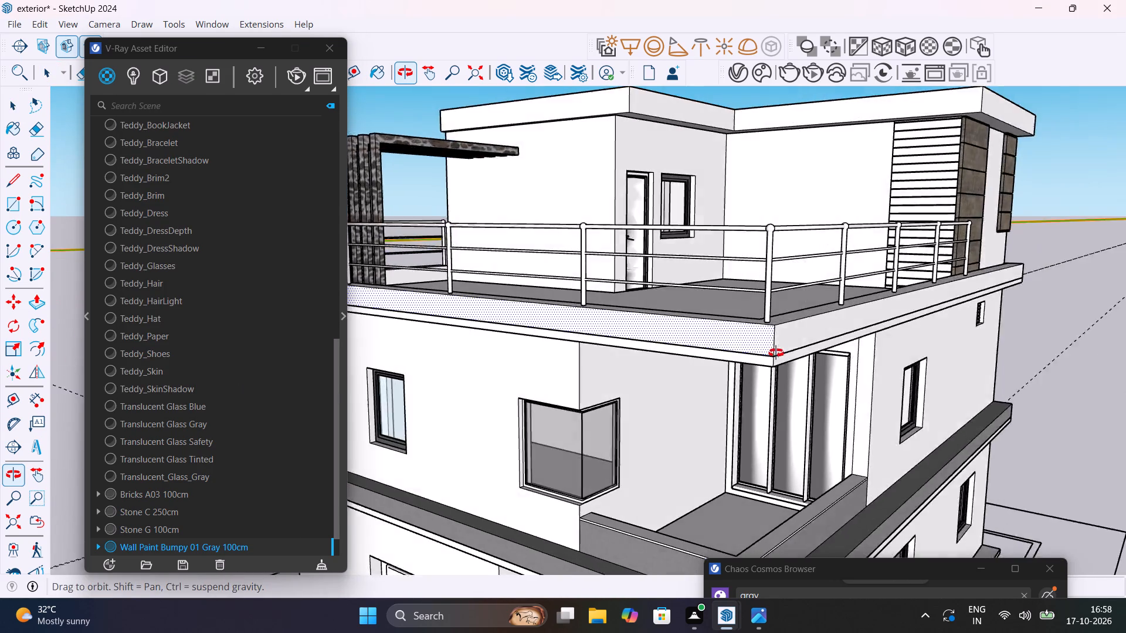
pyautogui.moveTo(776, 353); pyautogui.dragTo(807, 353, button='middle')
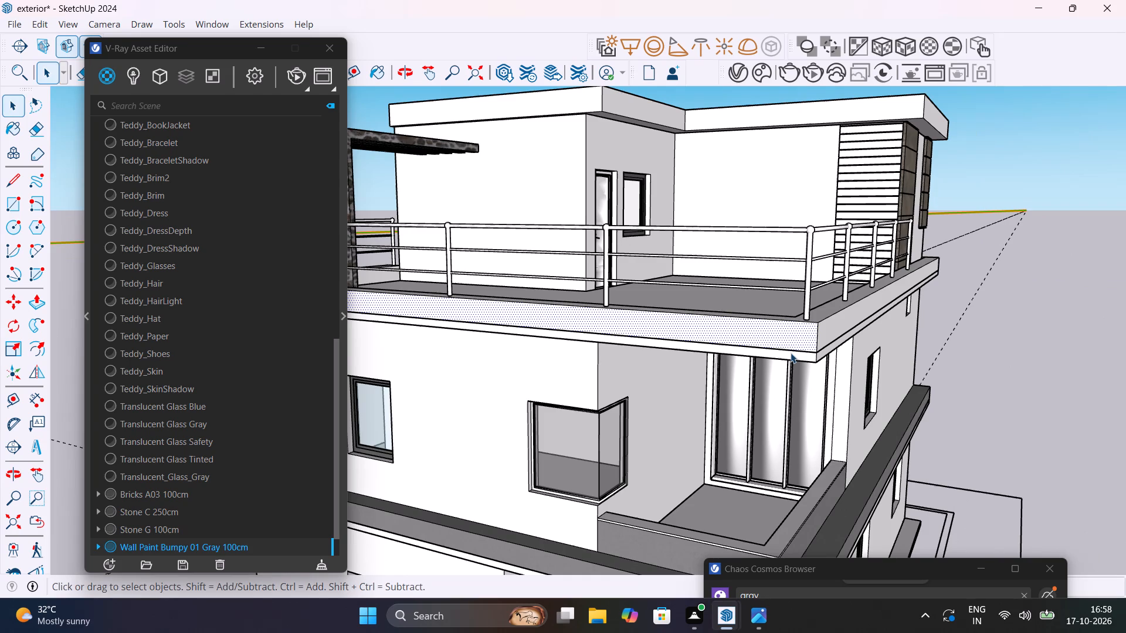
pyautogui.rightClick(270, 543)
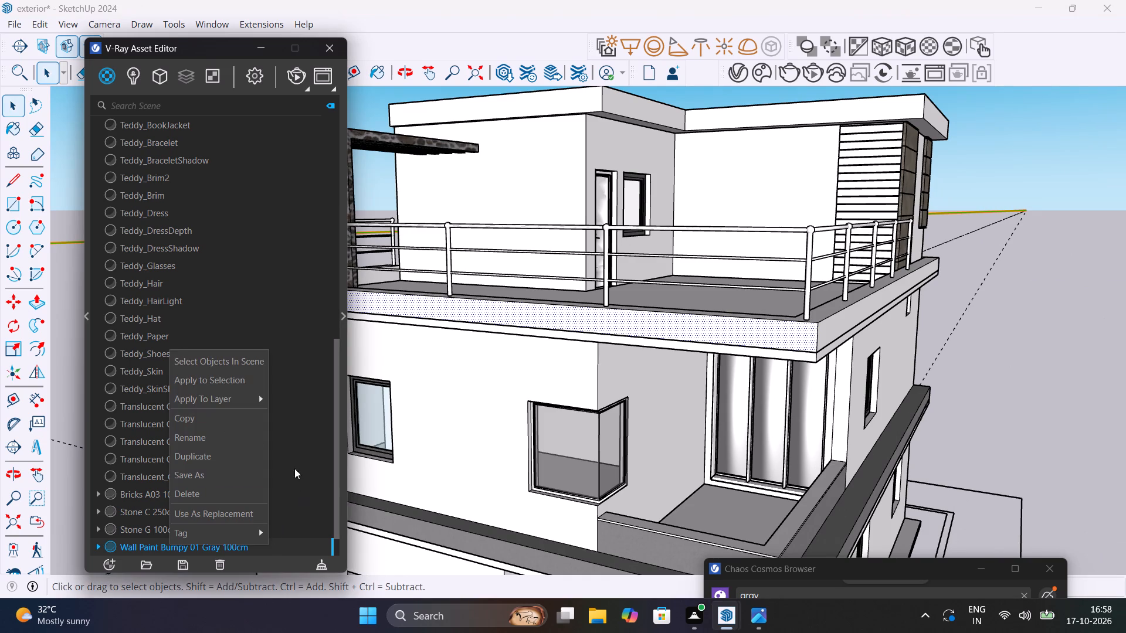
pyautogui.click(186, 378)
# Apply Wall Paint Bumpy 01 Gray 100cm to the terrace slab's adjoining edge face on the sliding-window side.
pyautogui.moveTo(595, 434); pyautogui.dragTo(471, 440, button='middle')
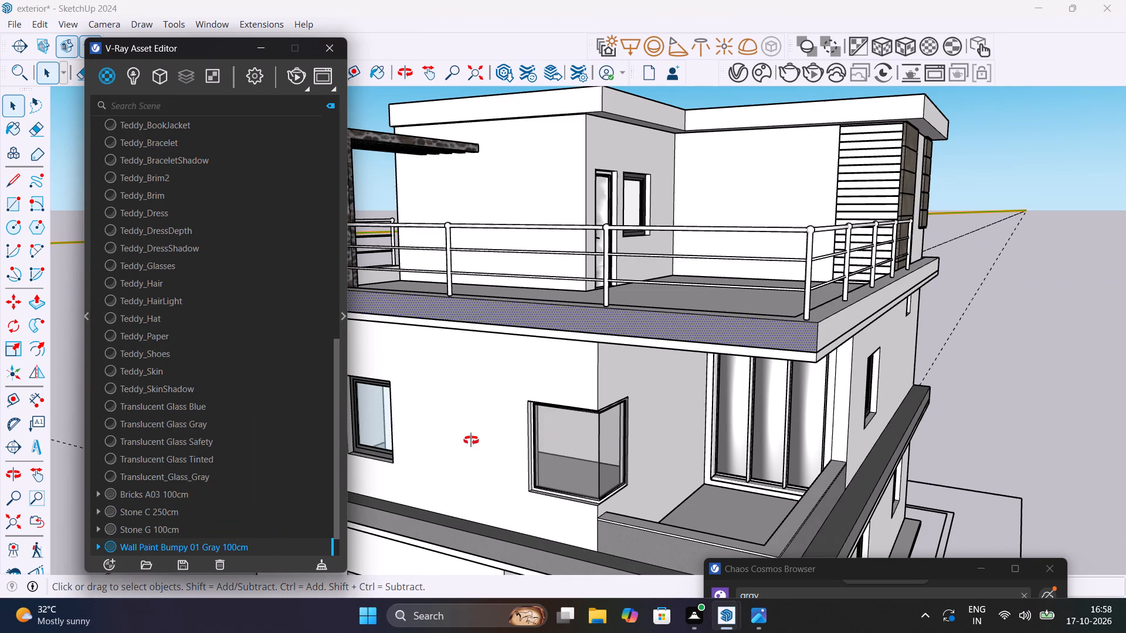
pyautogui.moveTo(471, 440); pyautogui.dragTo(296, 443, button='middle')
pyautogui.click(552, 336)
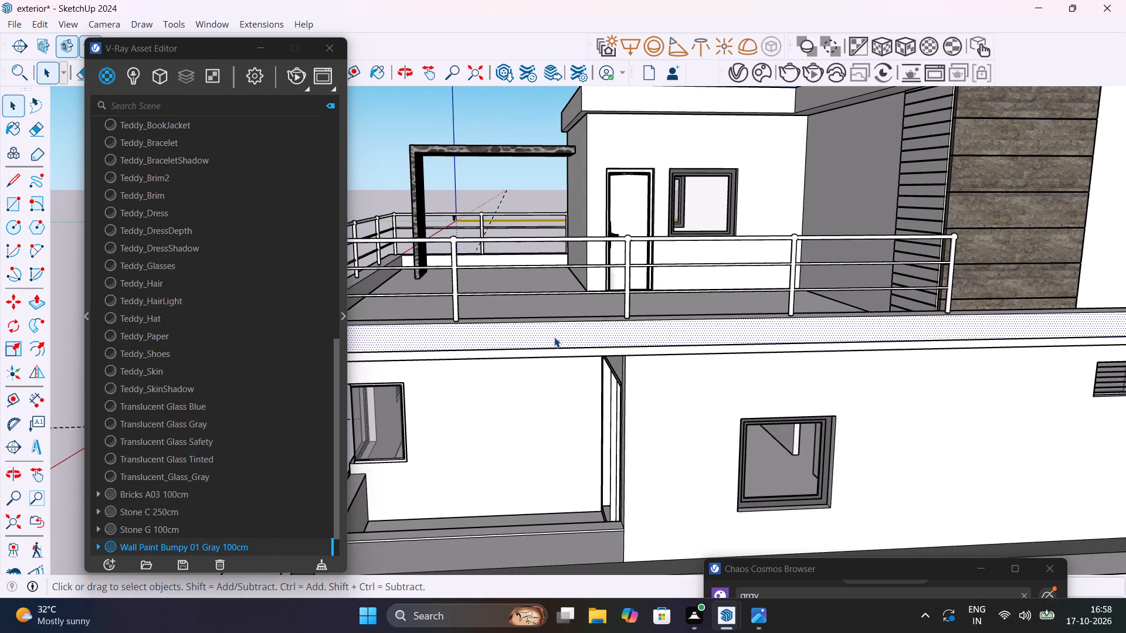
pyautogui.rightClick(249, 543)
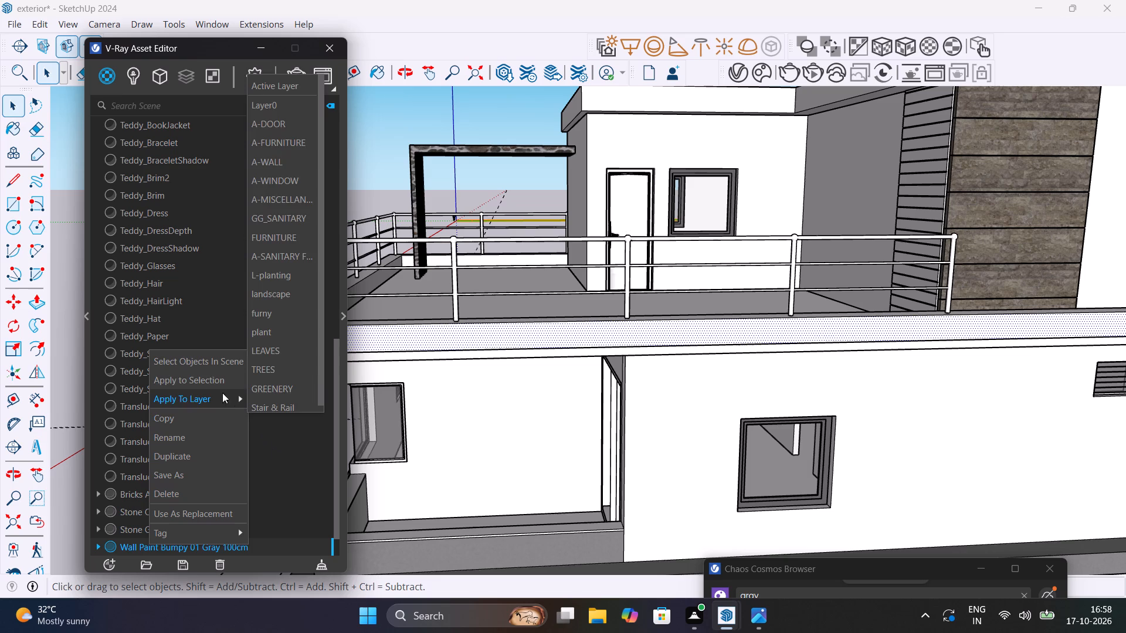
pyautogui.click(206, 377)
# Examine the painted terrace slab edges and the balcony parapet's unpainted rim from several sides.
pyautogui.scroll(-8, 510, 417)
pyautogui.moveTo(534, 443); pyautogui.dragTo(644, 434, button='middle')
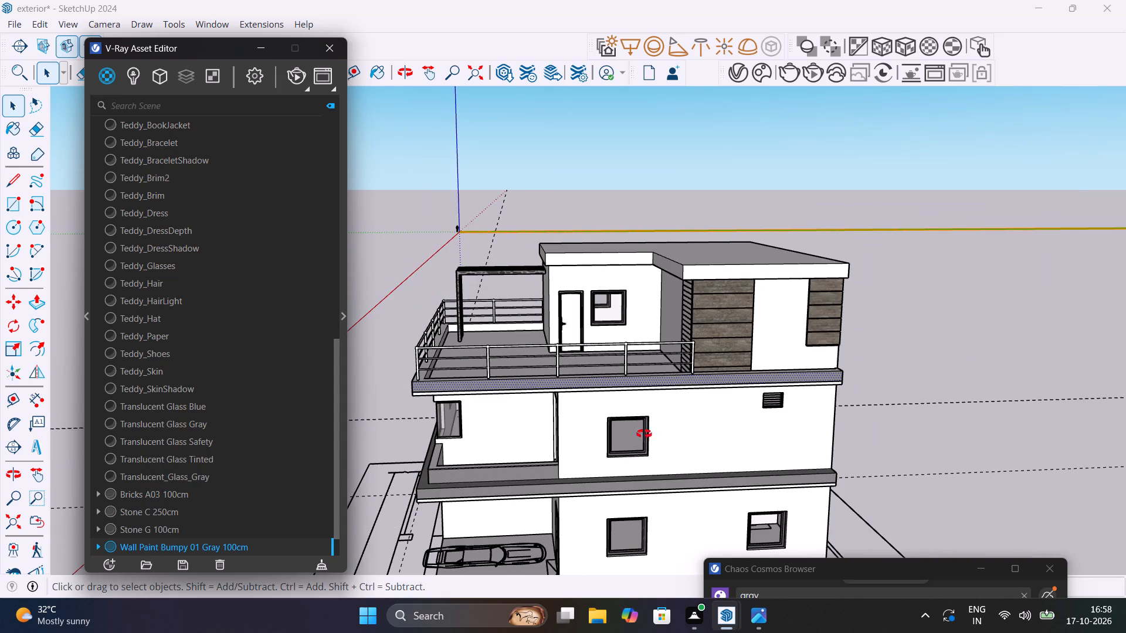
pyautogui.moveTo(644, 434); pyautogui.dragTo(851, 486, button='middle')
pyautogui.scroll(10, 642, 433)
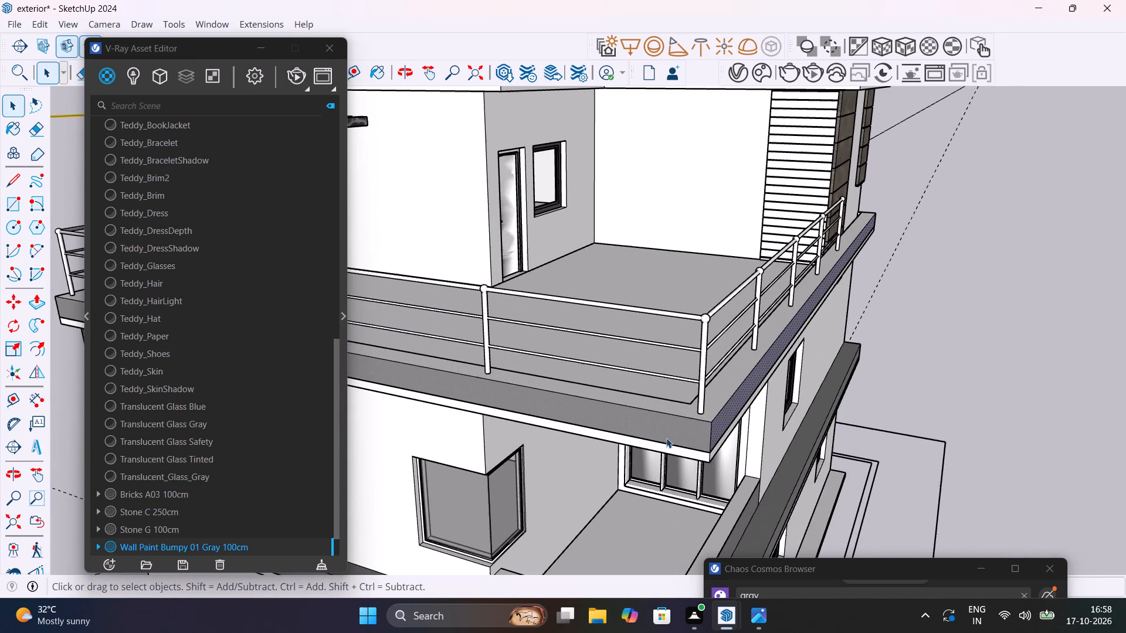
pyautogui.moveTo(706, 438); pyautogui.dragTo(733, 369, button='middle')
pyautogui.scroll(-5, 745, 421)
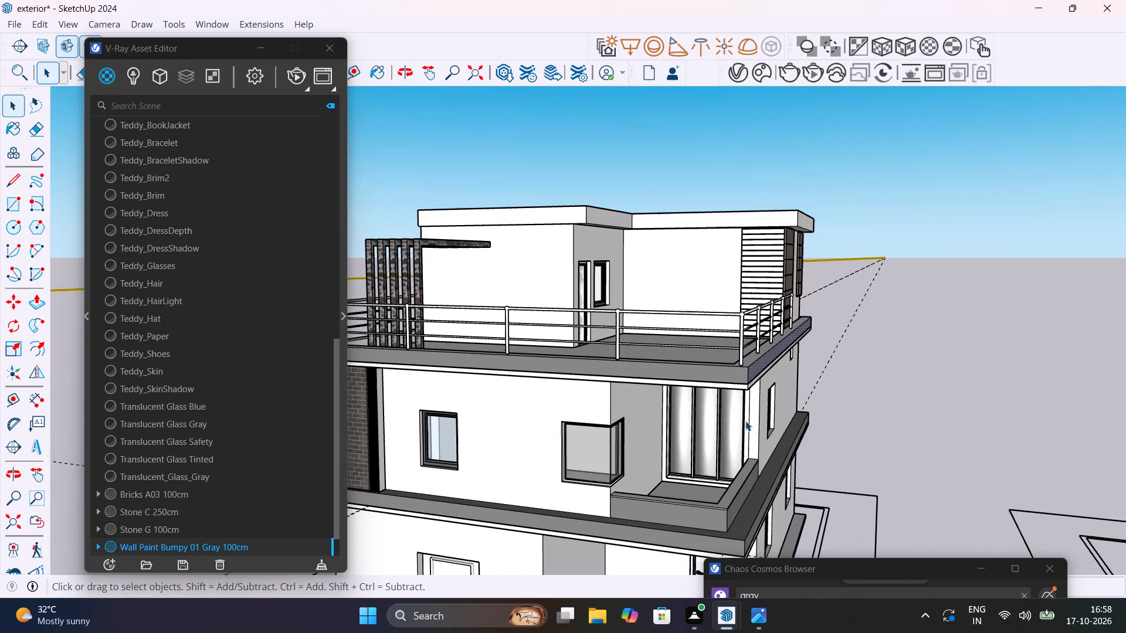
pyautogui.click(891, 445)
pyautogui.scroll(4, 689, 505)
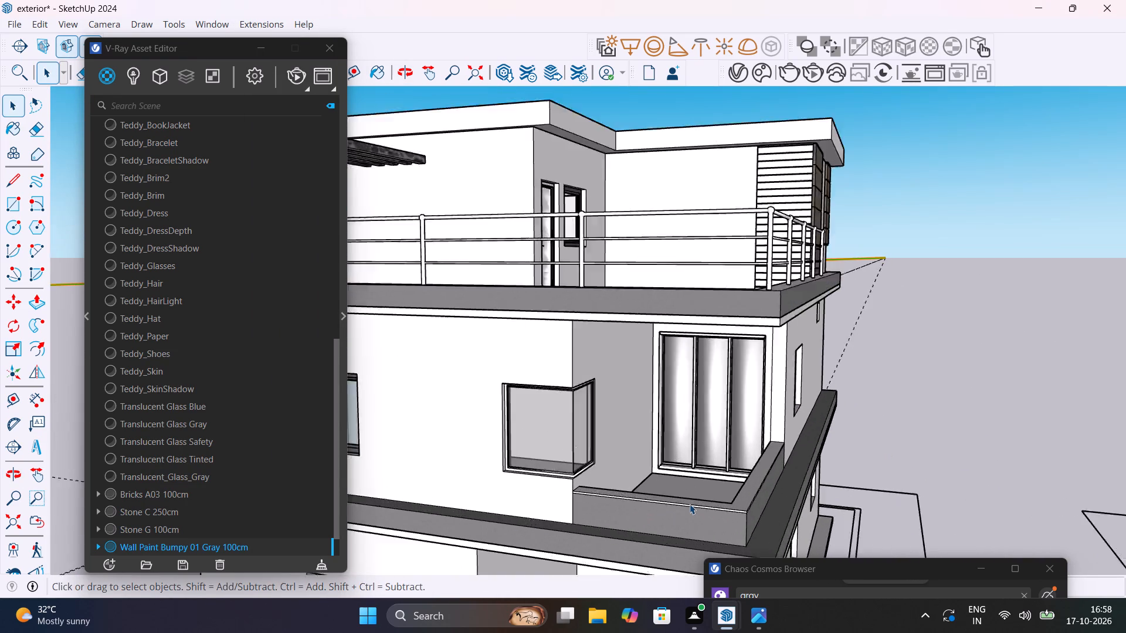
pyautogui.scroll(15, 690, 504)
pyautogui.moveTo(721, 510); pyautogui.dragTo(770, 443, button='middle')
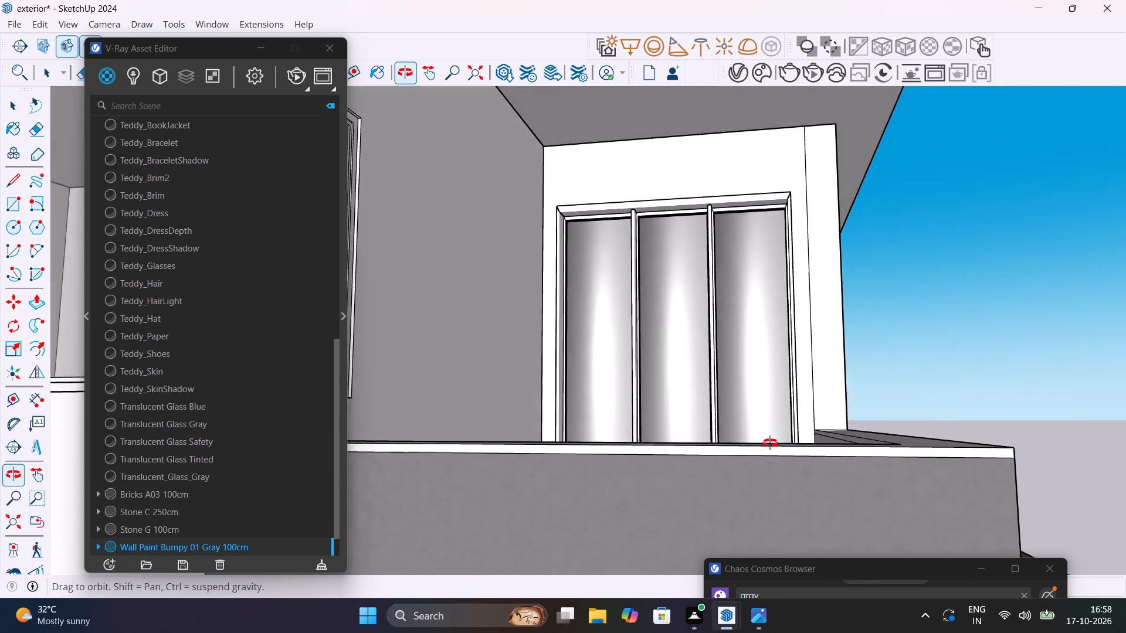
pyautogui.moveTo(770, 443); pyautogui.dragTo(512, 495, button='middle')
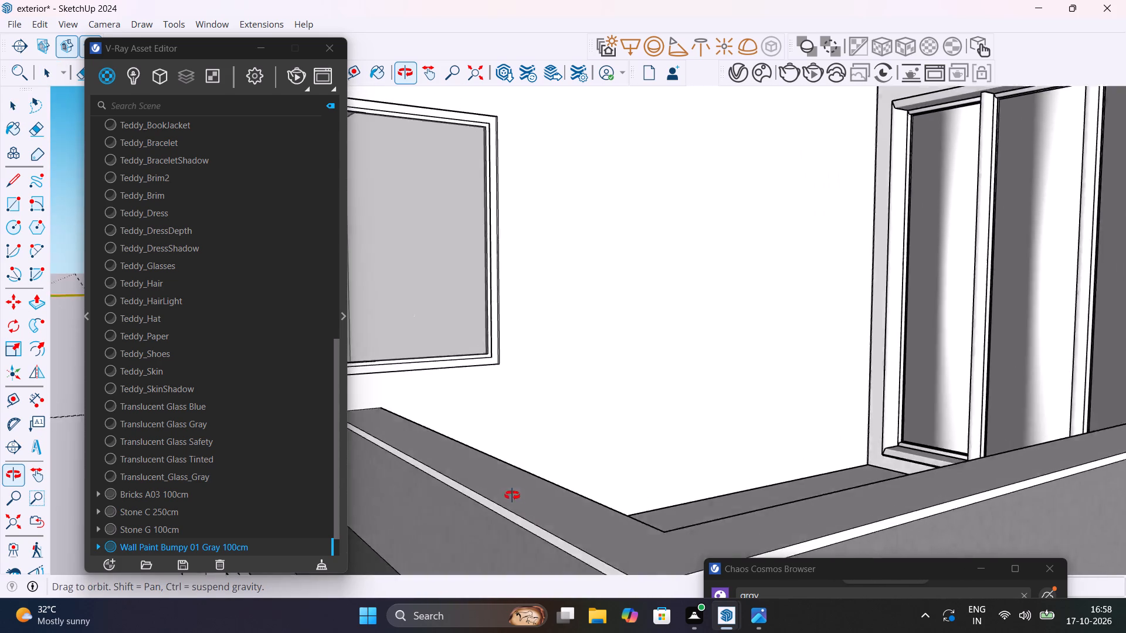
pyautogui.moveTo(512, 495); pyautogui.dragTo(464, 481, button='middle')
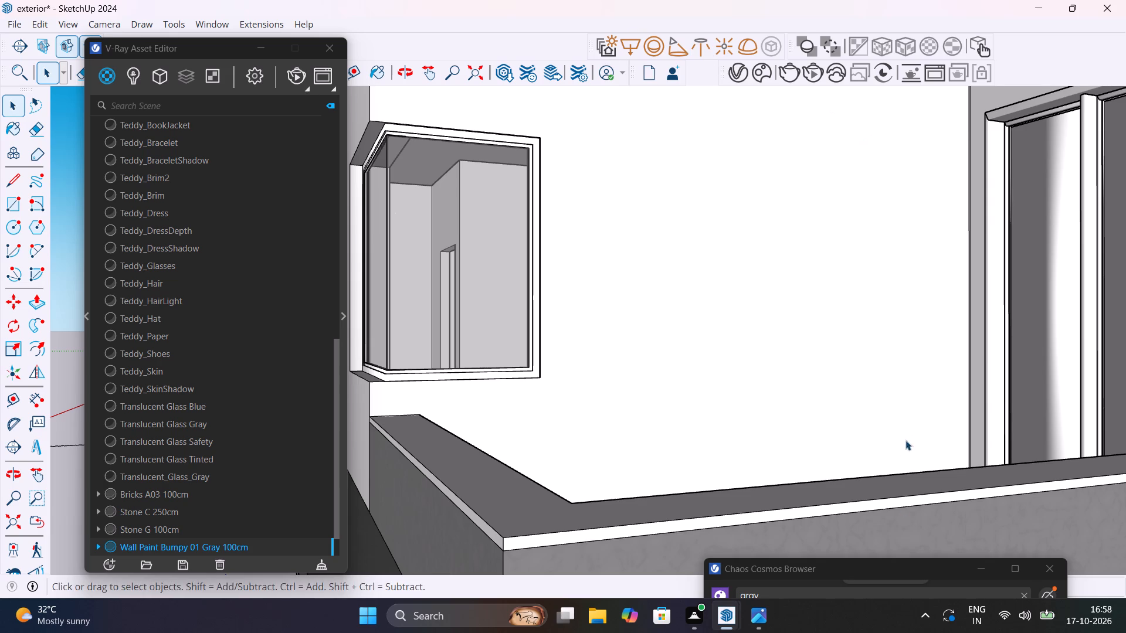
# Search the downloaded Cosmos assets for white and import the T8500 Silicone plaster D1 27.81cm material.
pyautogui.moveTo(911, 569); pyautogui.dragTo(350, 39)
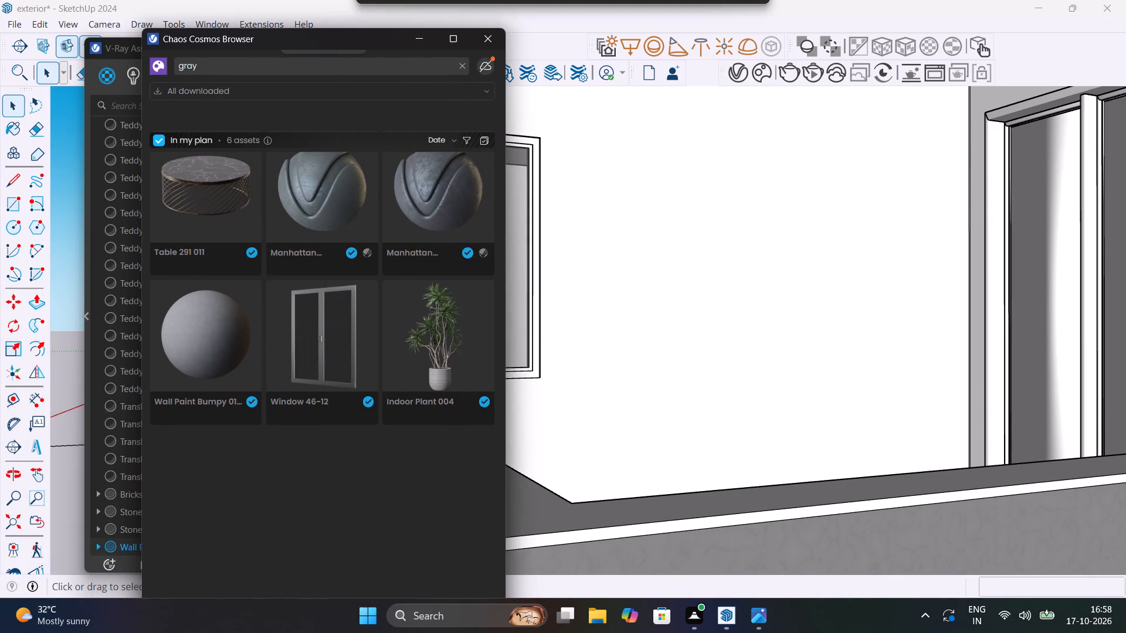
pyautogui.click(253, 68)
pyautogui.press('BackSpace')
pyautogui.press('BackSpace')
pyautogui.press('BackSpace')
pyautogui.press('BackSpace')
pyautogui.press('BackSpace')
pyautogui.press('BackSpace')
pyautogui.press('BackSpace')
pyautogui.press('BackSpace')
pyautogui.press('BackSpace')
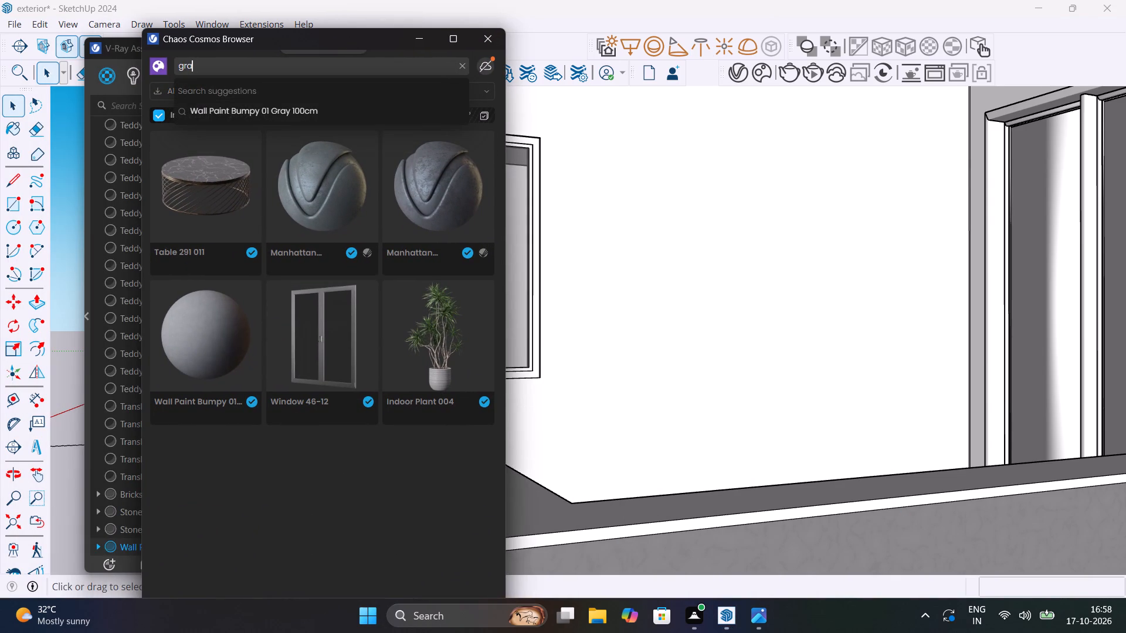
pyautogui.write('white')
pyautogui.press('Return')
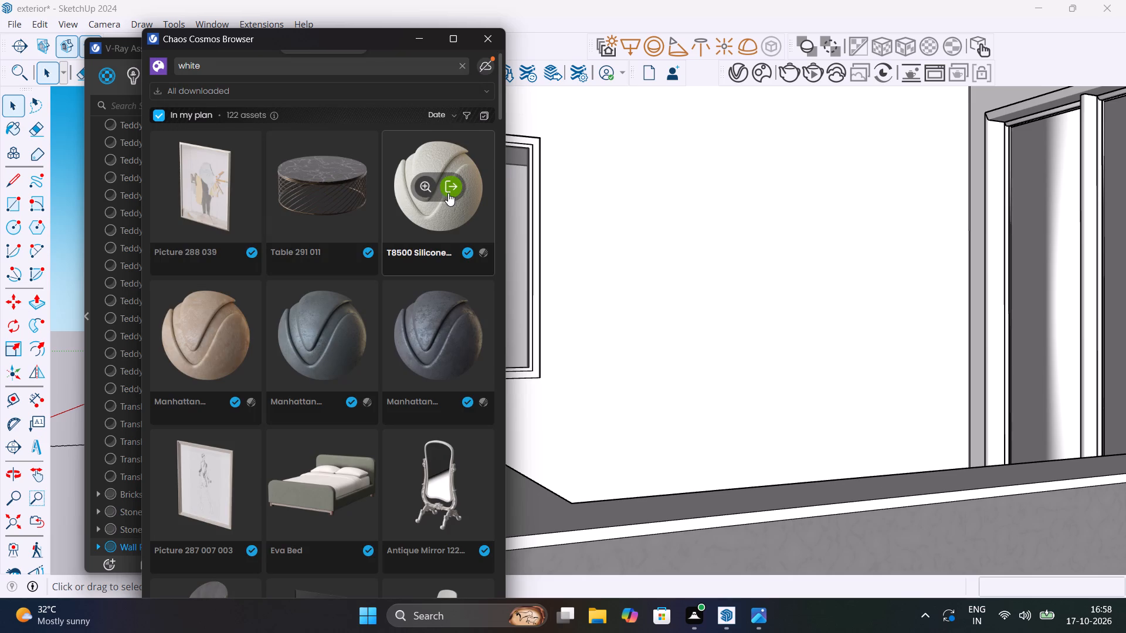
pyautogui.click(447, 189)
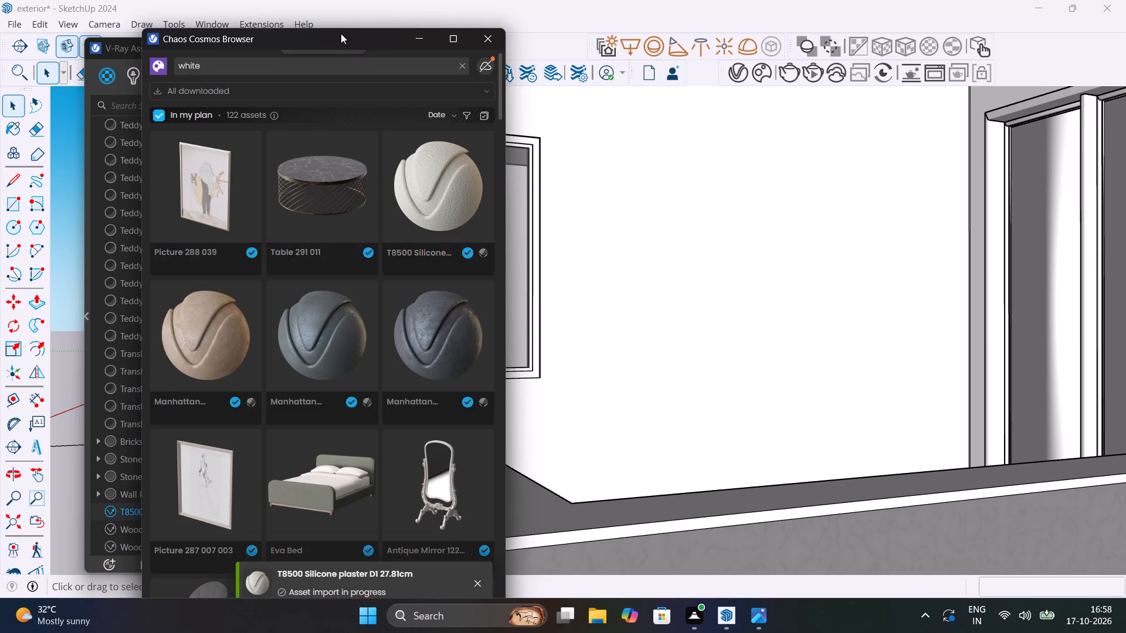
pyautogui.moveTo(341, 33); pyautogui.dragTo(849, 597)
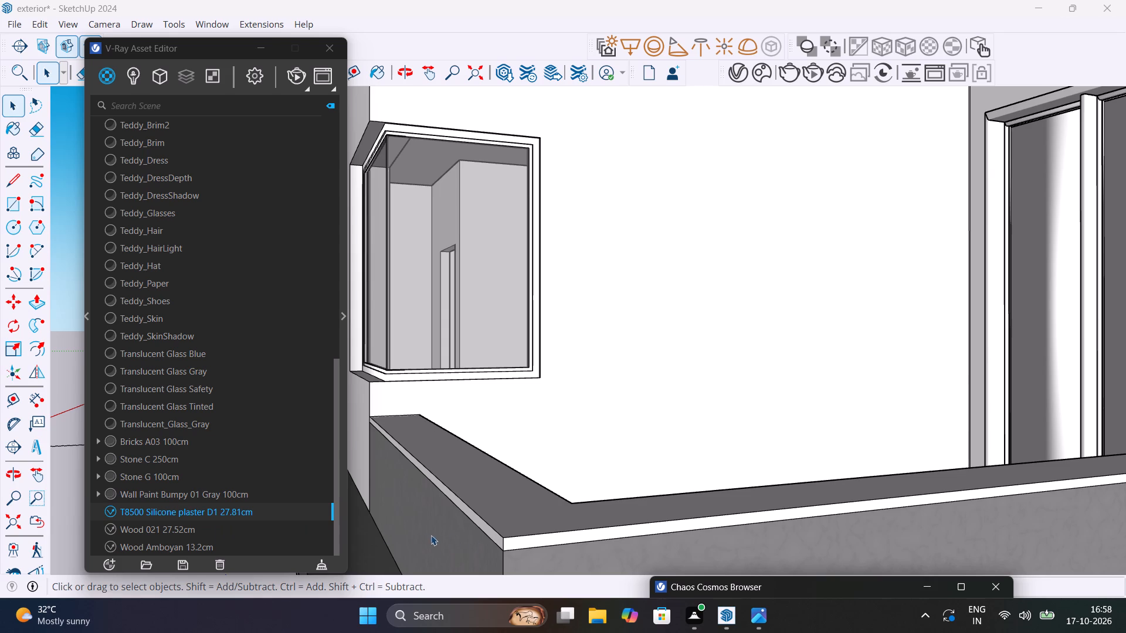
# Apply T8500 Silicone plaster D1 27.81cm to the narrow rim face of the short parapet beside the corner window.
pyautogui.click(497, 535)
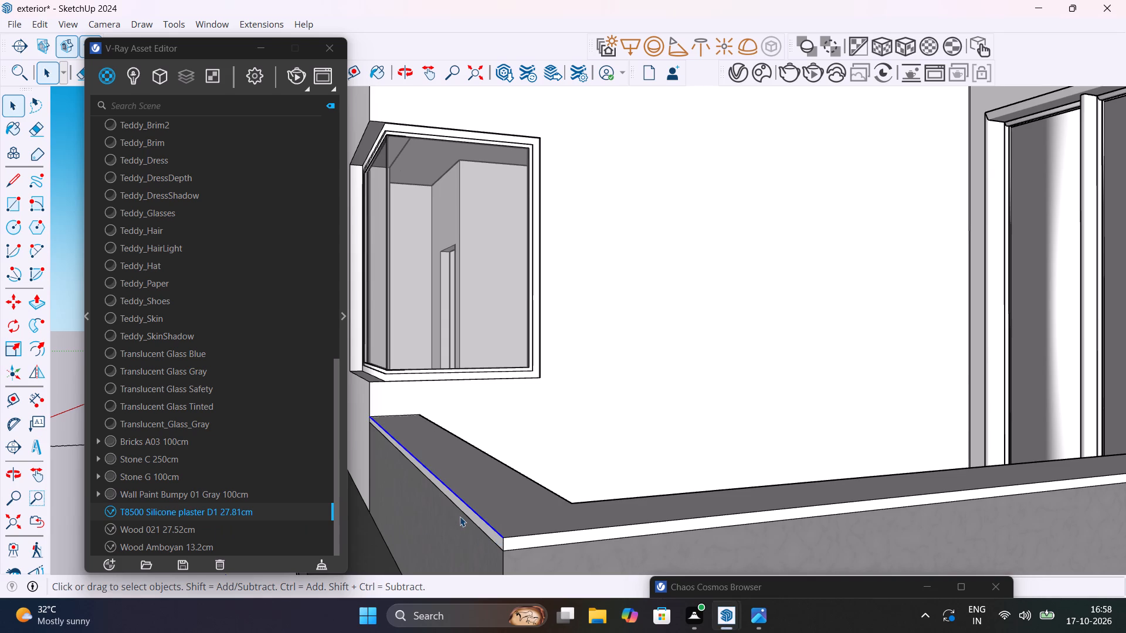
pyautogui.scroll(4, 463, 515)
pyautogui.click(477, 518)
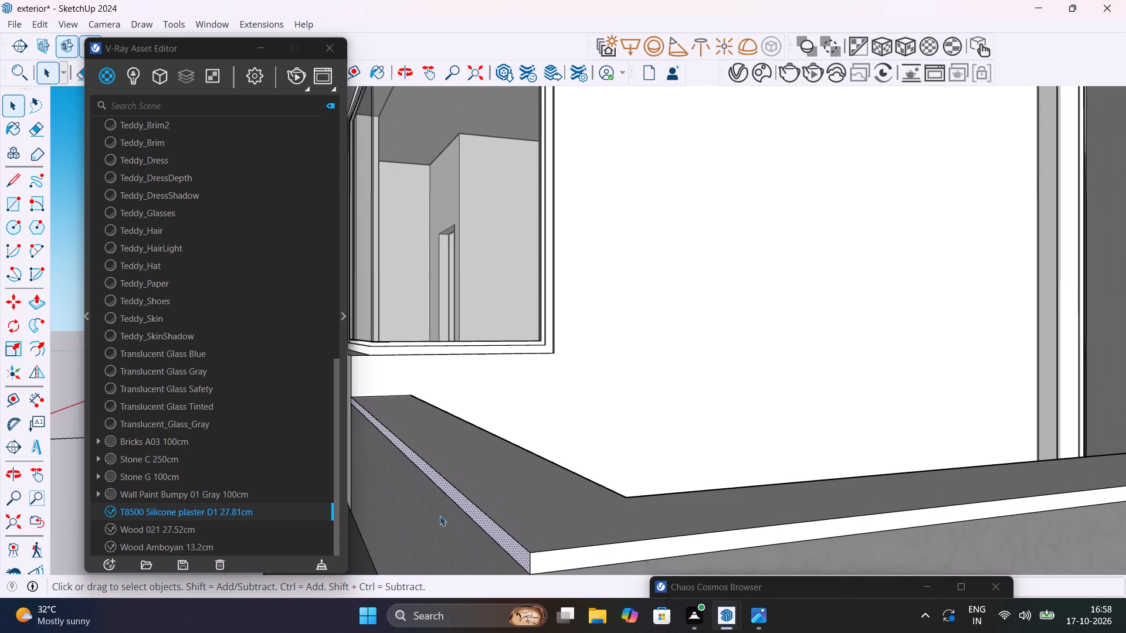
pyautogui.rightClick(241, 511)
pyautogui.click(269, 344)
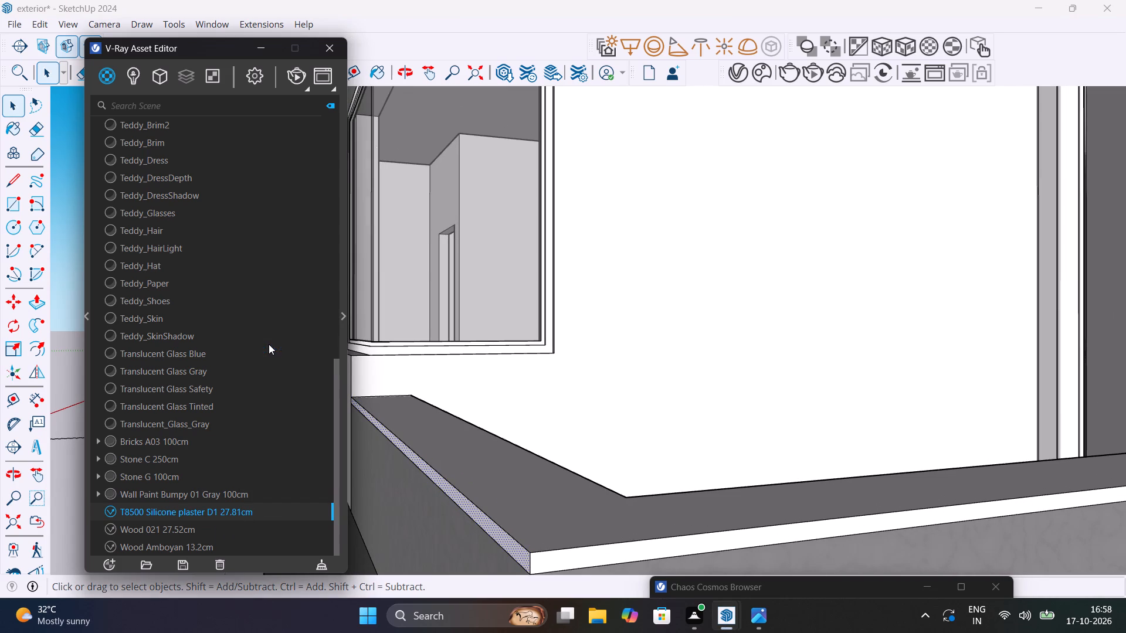
# Start a V-Ray test render of the parapet close-up, stop it, and close the frame buffer.
pyautogui.click(810, 77)
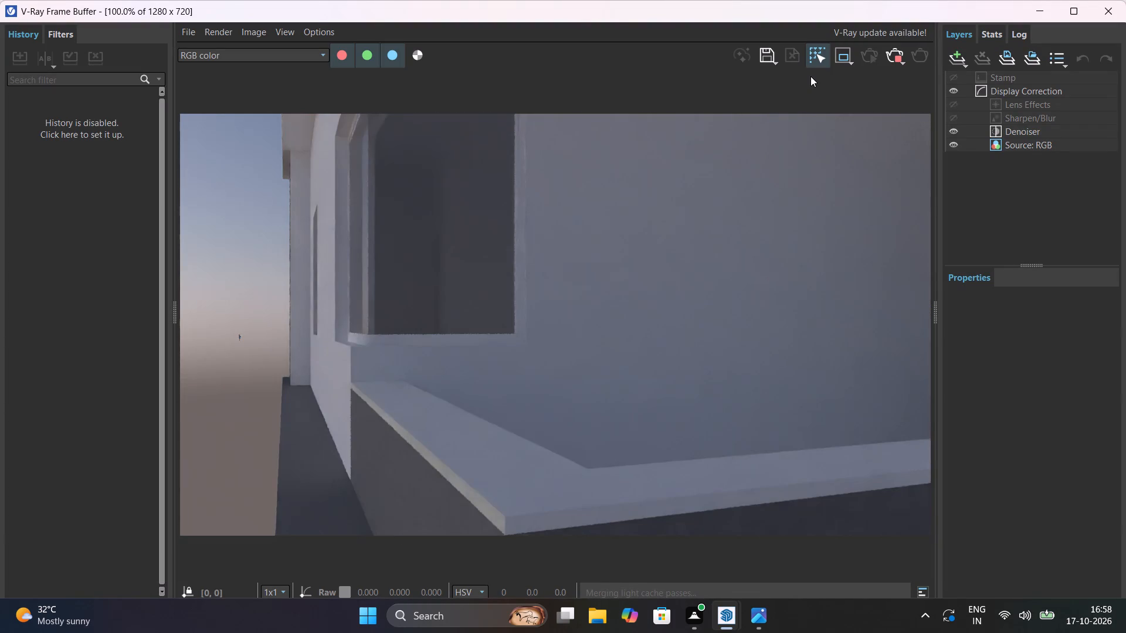
pyautogui.click(894, 57)
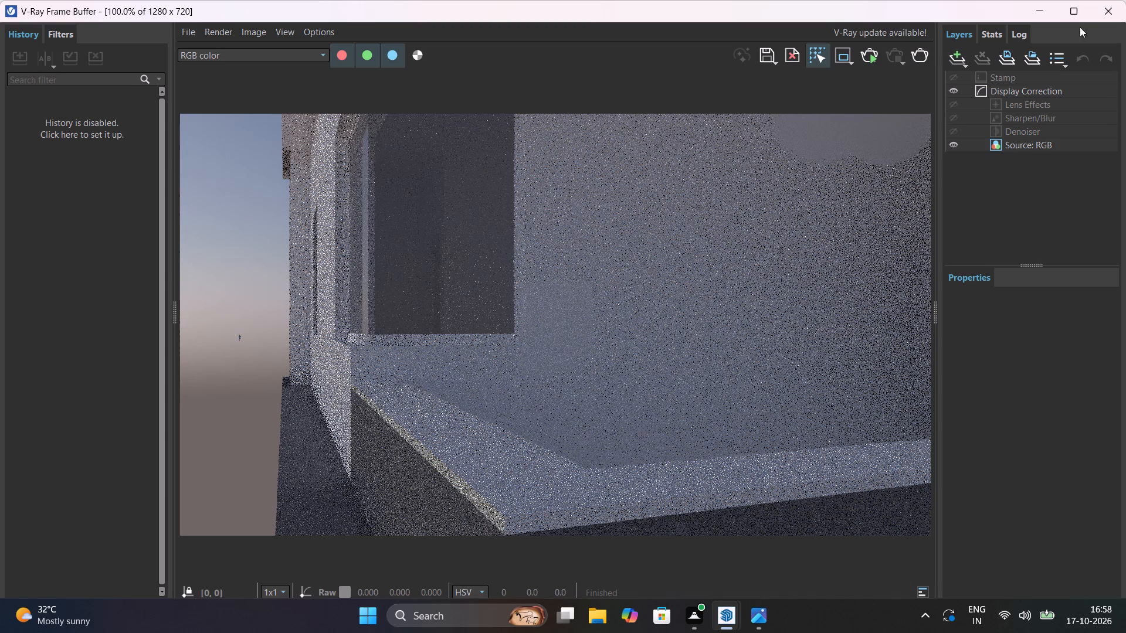
pyautogui.click(1100, 14)
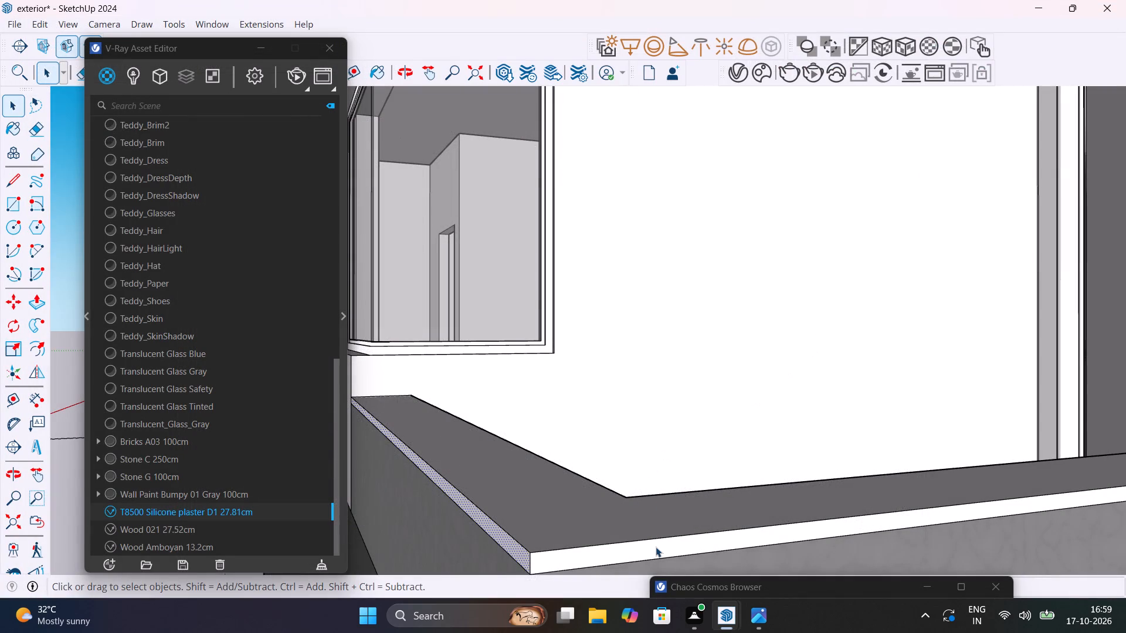
# Apply T8500 Silicone plaster D1 27.81cm to the narrow rim face of the long parapet by the sliding window.
pyautogui.click(656, 547)
pyautogui.rightClick(254, 511)
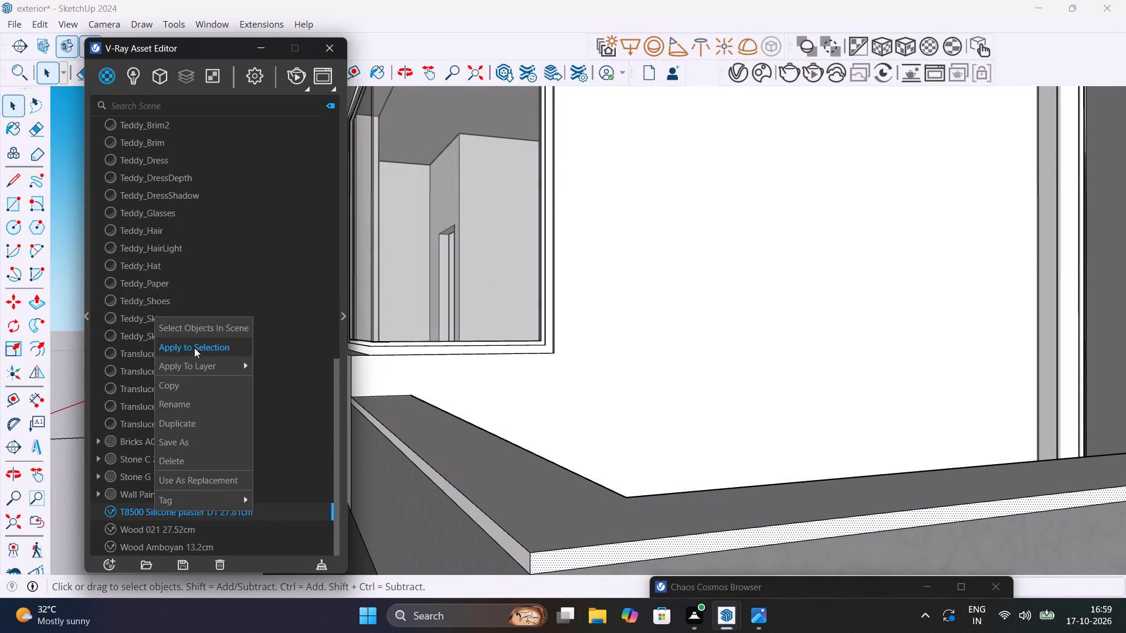
pyautogui.click(194, 347)
# Apply T8500 Silicone plaster D1 27.81cm to the L-shaped top face of the balcony parapet.
pyautogui.click(527, 495)
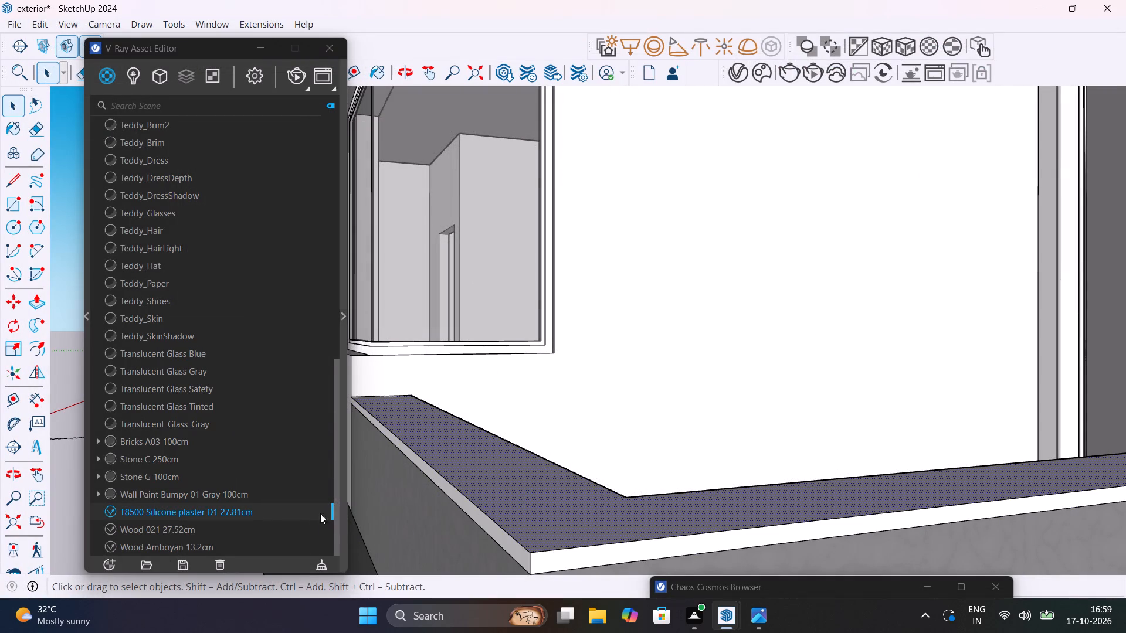
pyautogui.rightClick(290, 512)
pyautogui.click(244, 349)
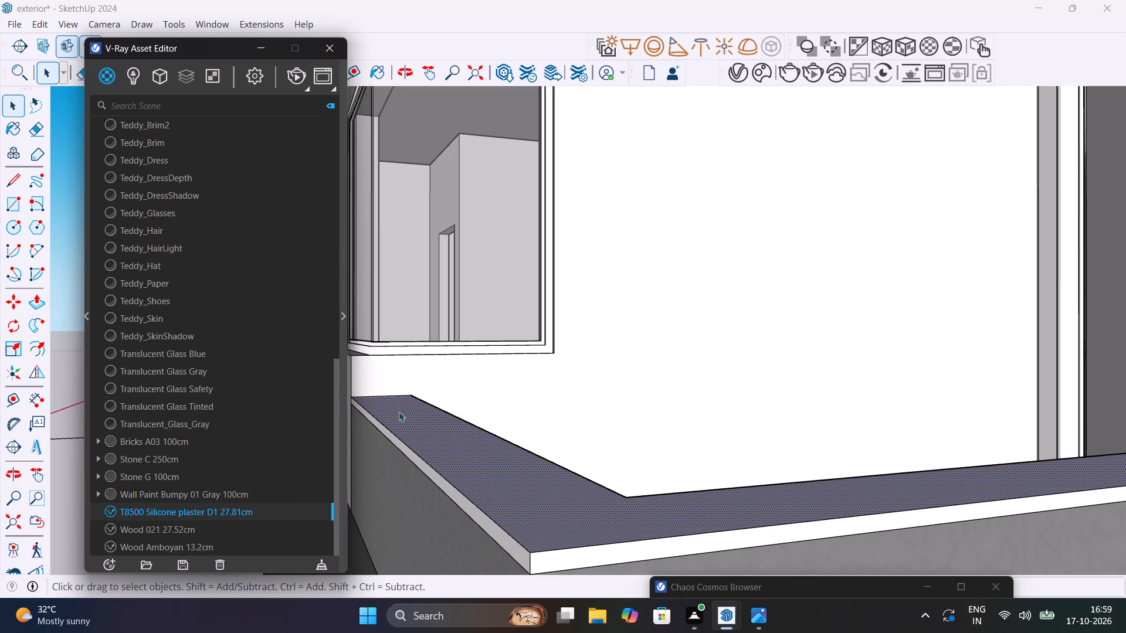
# Apply T8500 Silicone plaster D1 27.81cm to all faces of the thin band group beneath the terrace slab edge, and leave the group.
pyautogui.scroll(-20, 527, 491)
pyautogui.scroll(-2, 527, 491)
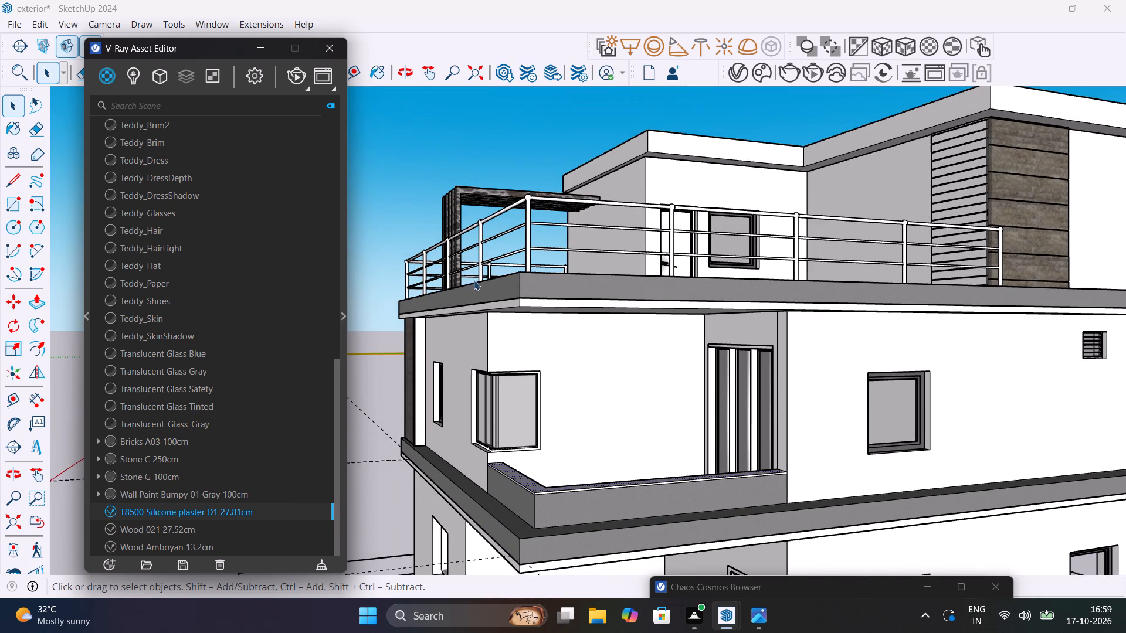
pyautogui.scroll(13, 542, 298)
pyautogui.click(553, 318)
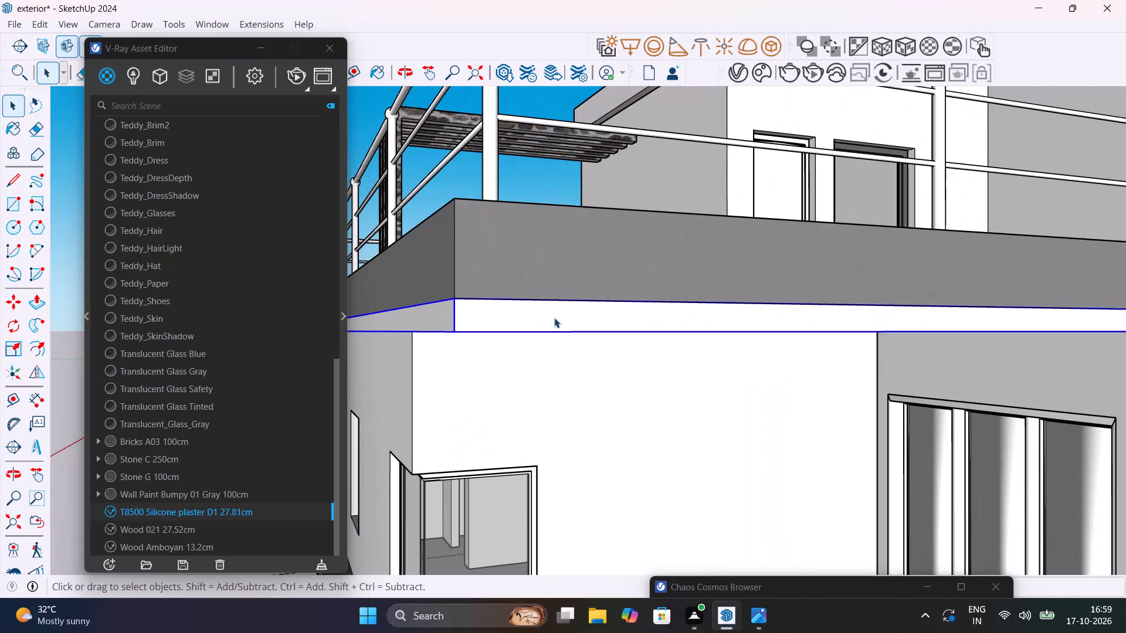
pyautogui.doubleClick(555, 318)
pyautogui.tripleClick(557, 318)
pyautogui.click(557, 319)
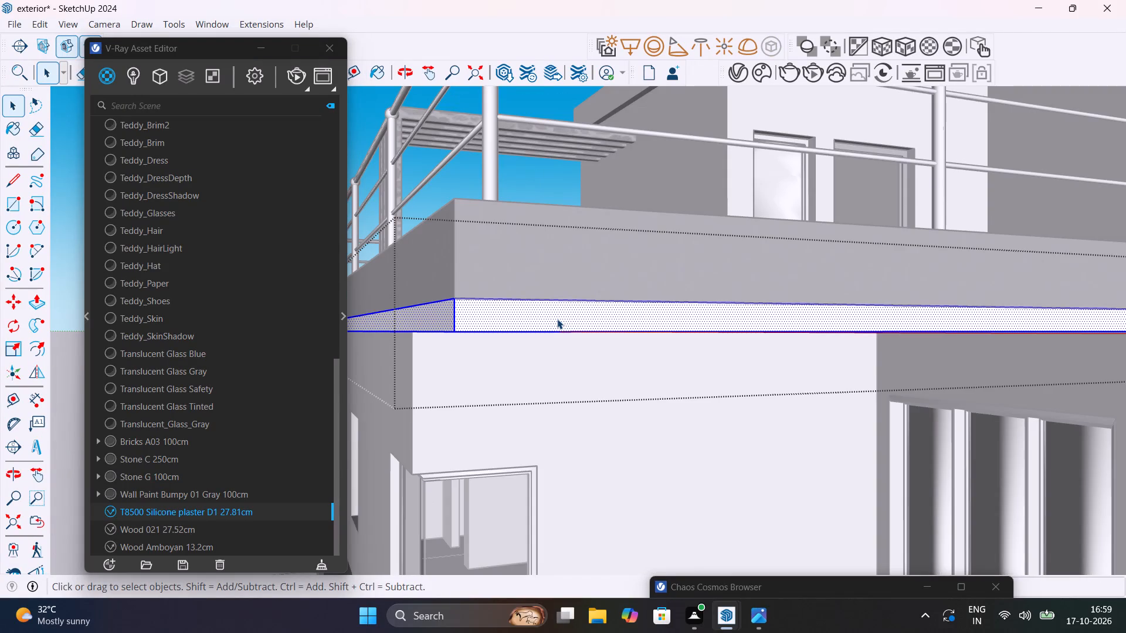
pyautogui.scroll(-15, 557, 319)
pyautogui.scroll(-6, 557, 319)
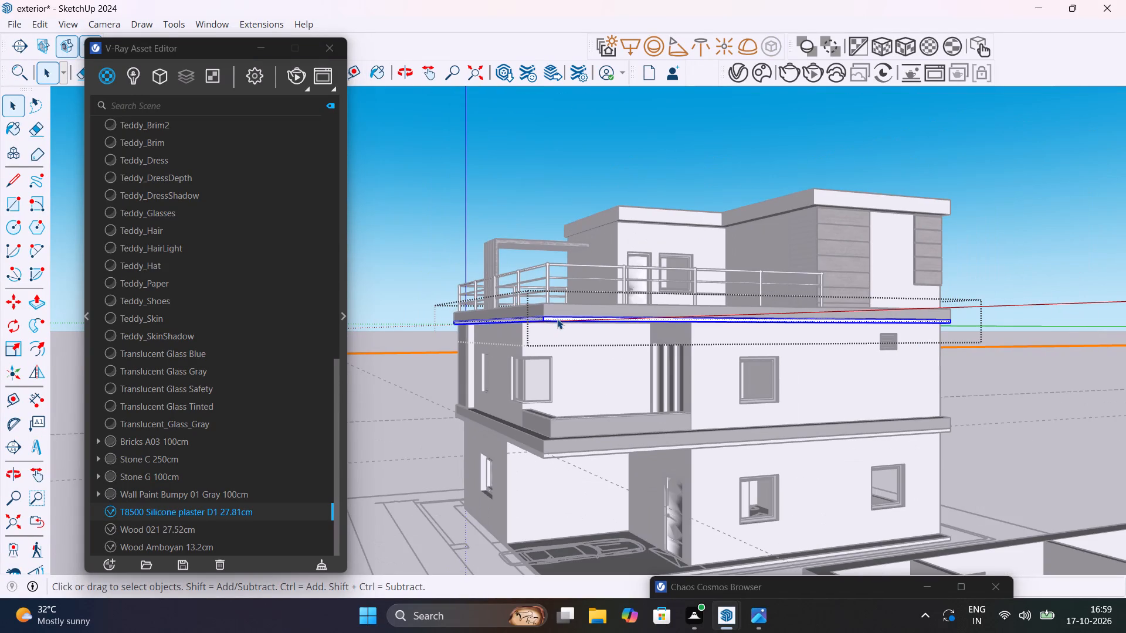
pyautogui.scroll(7, 557, 318)
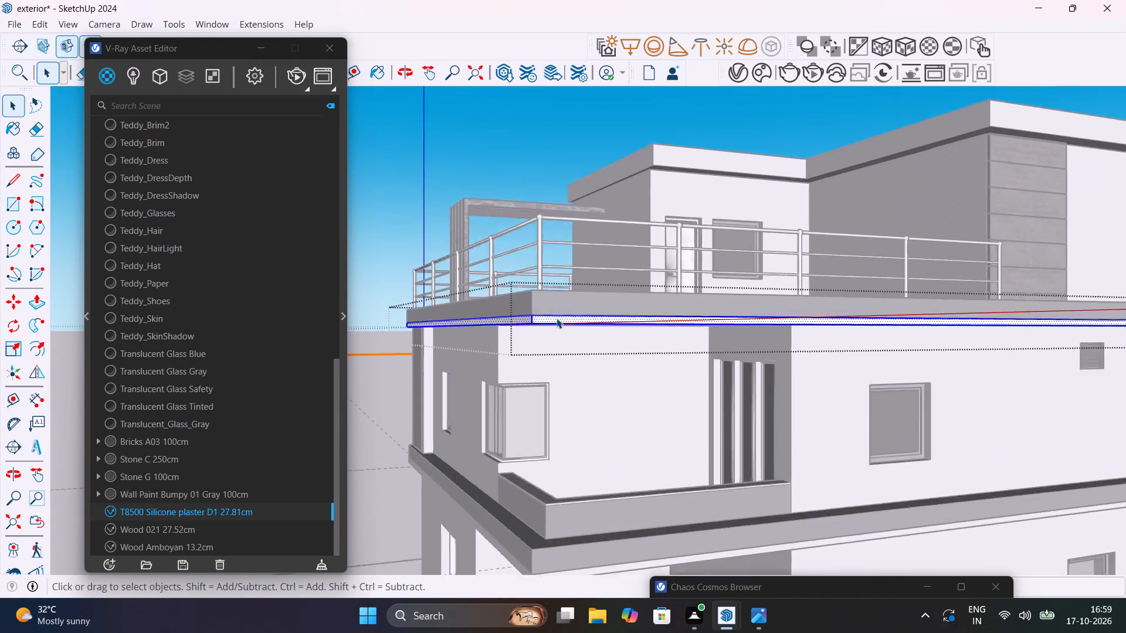
pyautogui.scroll(10, 557, 318)
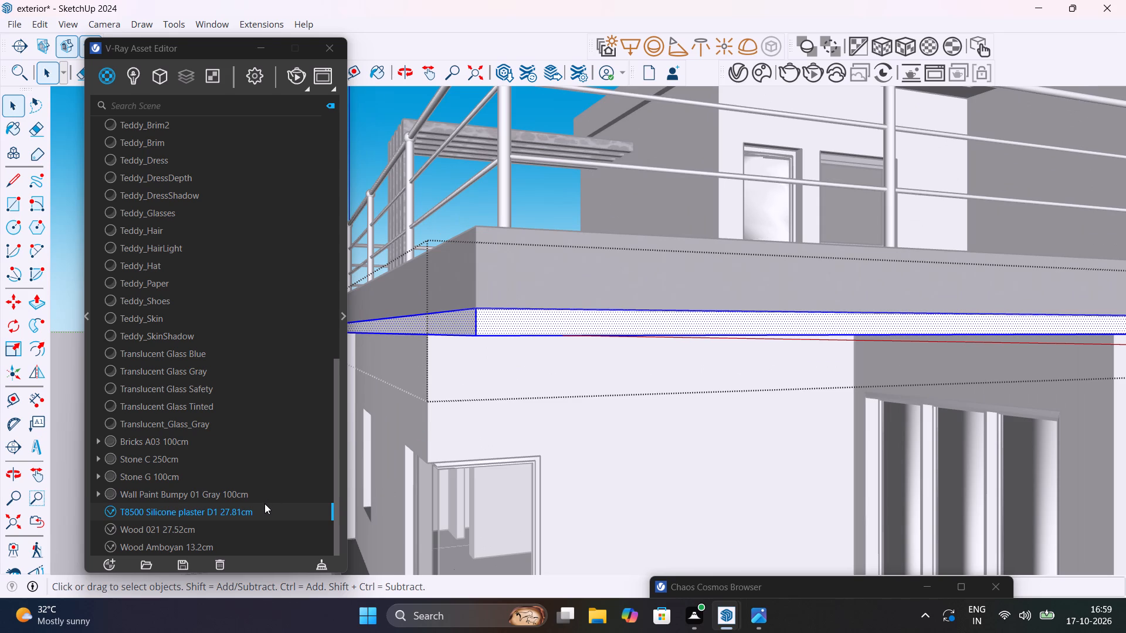
pyautogui.rightClick(264, 503)
pyautogui.click(194, 342)
pyautogui.scroll(-4, 379, 366)
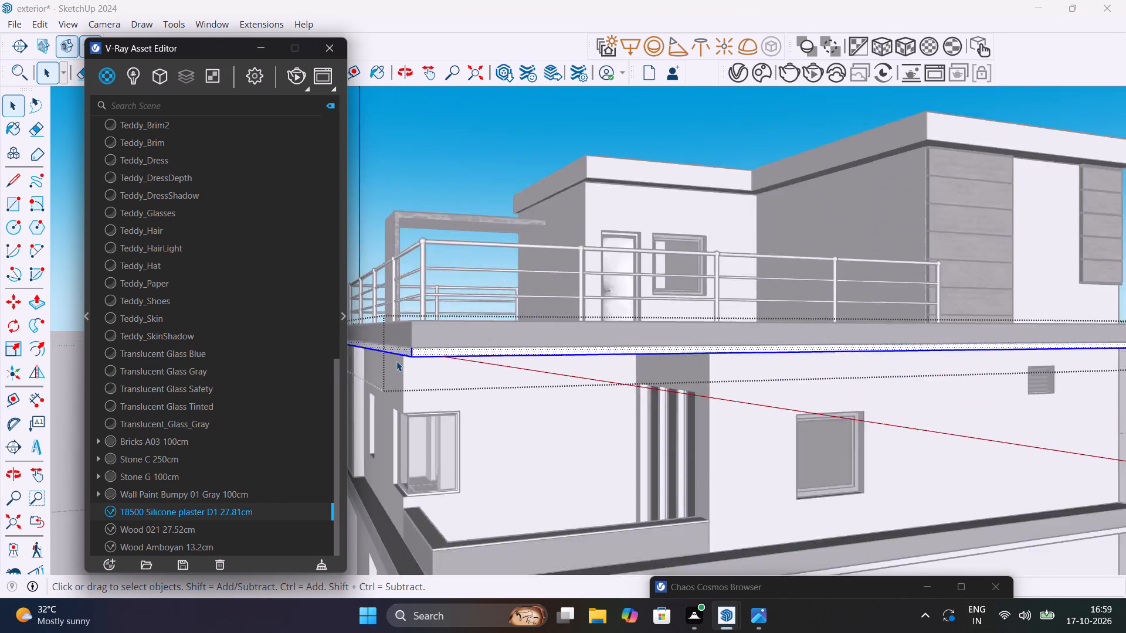
pyautogui.scroll(-16, 396, 361)
pyautogui.click(731, 311)
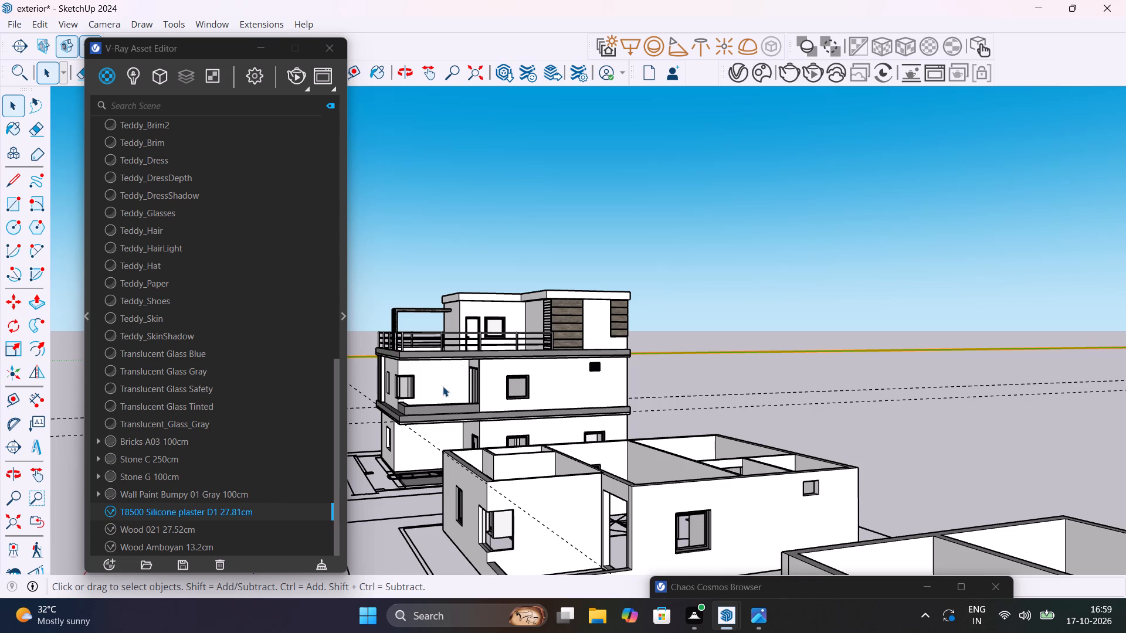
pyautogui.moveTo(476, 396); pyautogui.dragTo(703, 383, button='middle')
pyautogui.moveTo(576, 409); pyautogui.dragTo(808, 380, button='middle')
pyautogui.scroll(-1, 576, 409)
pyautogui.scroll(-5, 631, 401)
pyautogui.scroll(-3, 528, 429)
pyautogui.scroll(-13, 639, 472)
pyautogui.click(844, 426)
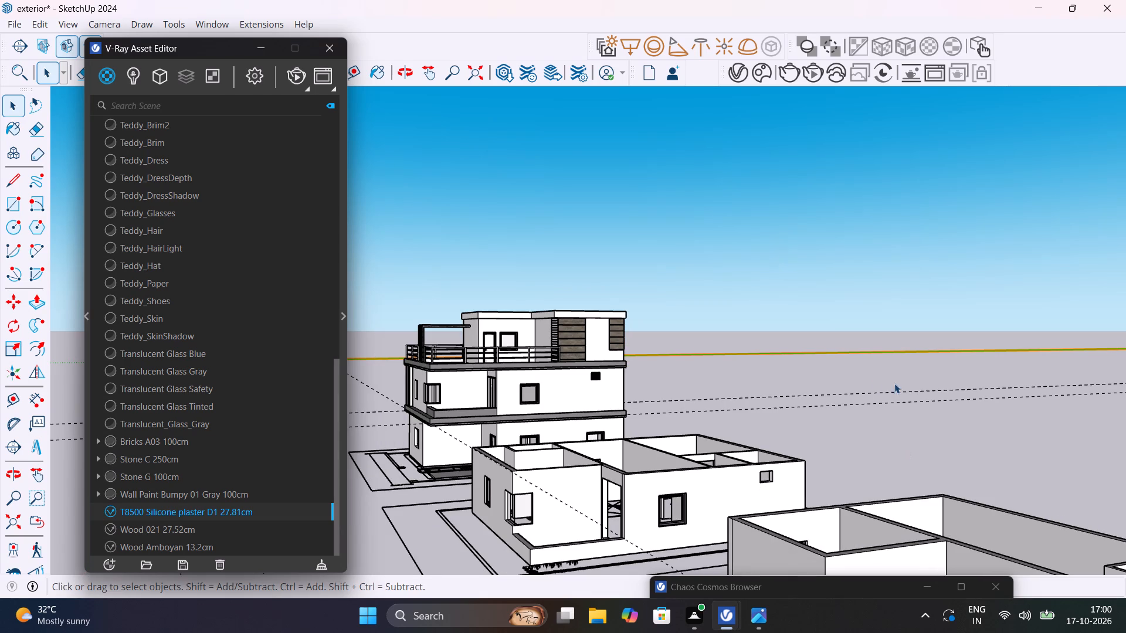
# Save the exterior model.
pyautogui.hotkey('ctrl', 's')
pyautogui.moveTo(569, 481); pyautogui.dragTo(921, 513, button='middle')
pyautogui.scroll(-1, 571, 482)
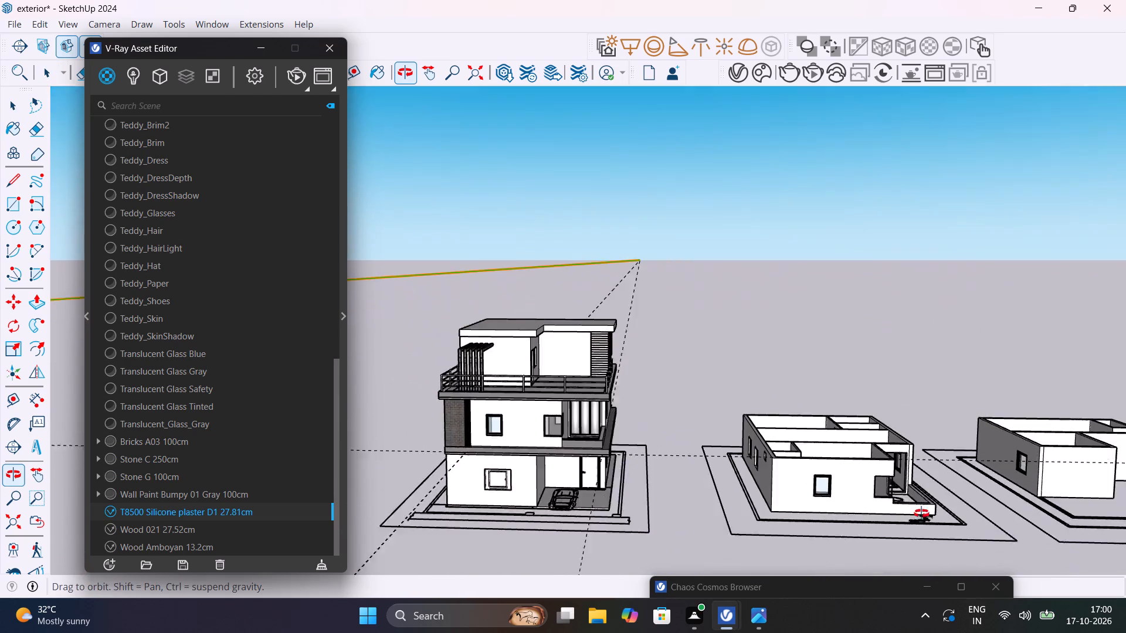
# Examine the three-storey house's front, side and rear facades and the wall base at ground level.
pyautogui.moveTo(921, 513); pyautogui.dragTo(823, 533, button='middle')
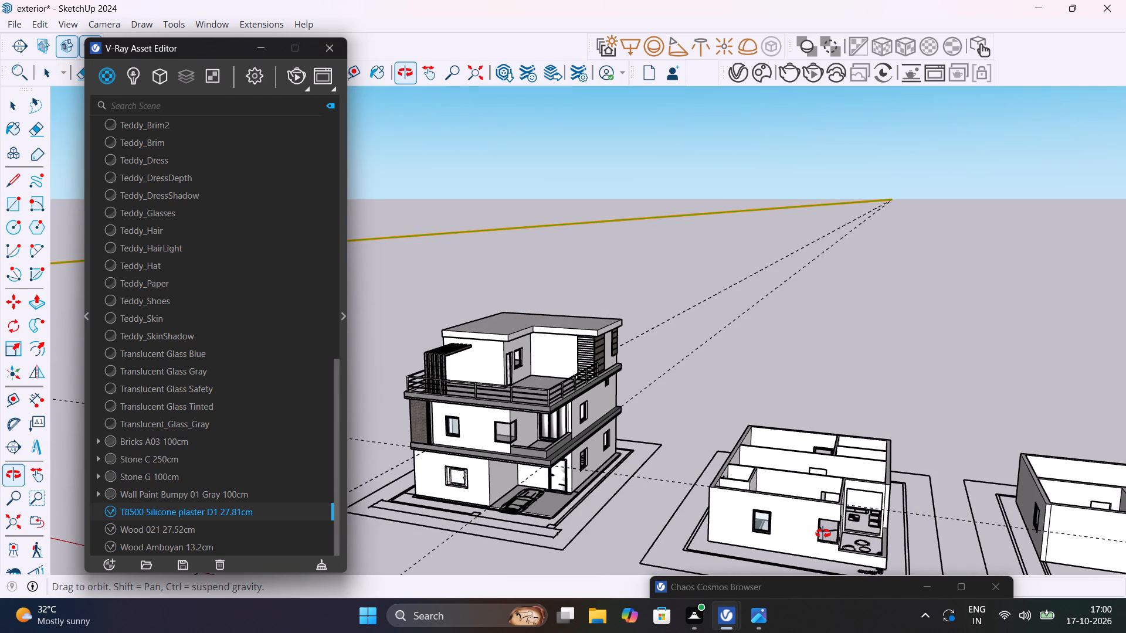
pyautogui.moveTo(823, 533); pyautogui.dragTo(751, 406, button='middle')
pyautogui.moveTo(760, 416); pyautogui.dragTo(784, 470, button='middle')
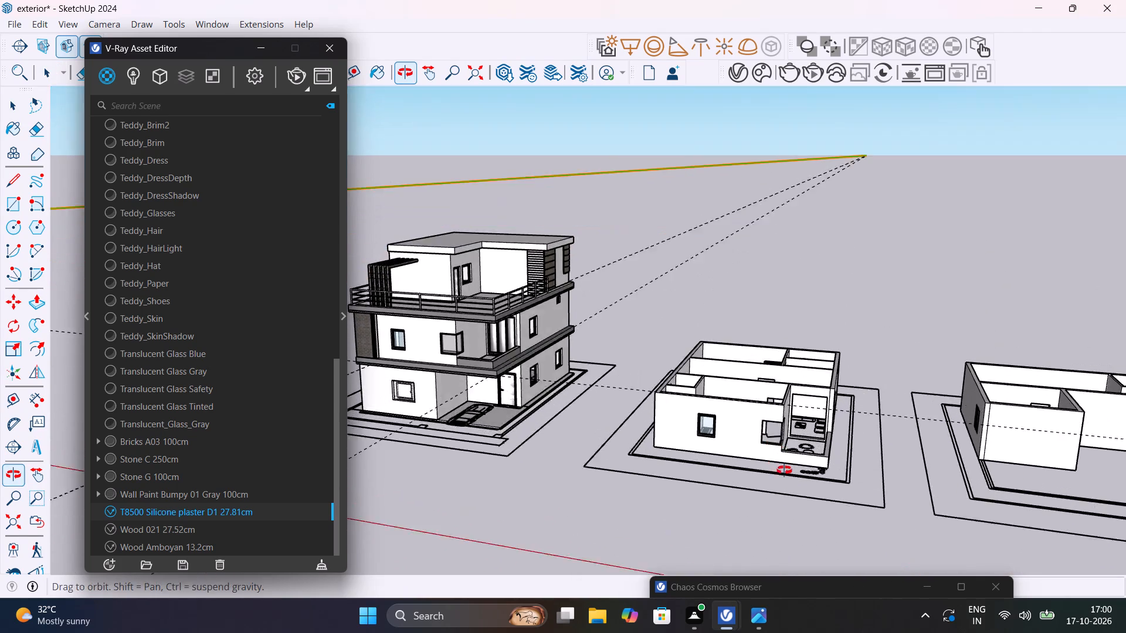
pyautogui.moveTo(784, 470); pyautogui.dragTo(791, 505, button='middle')
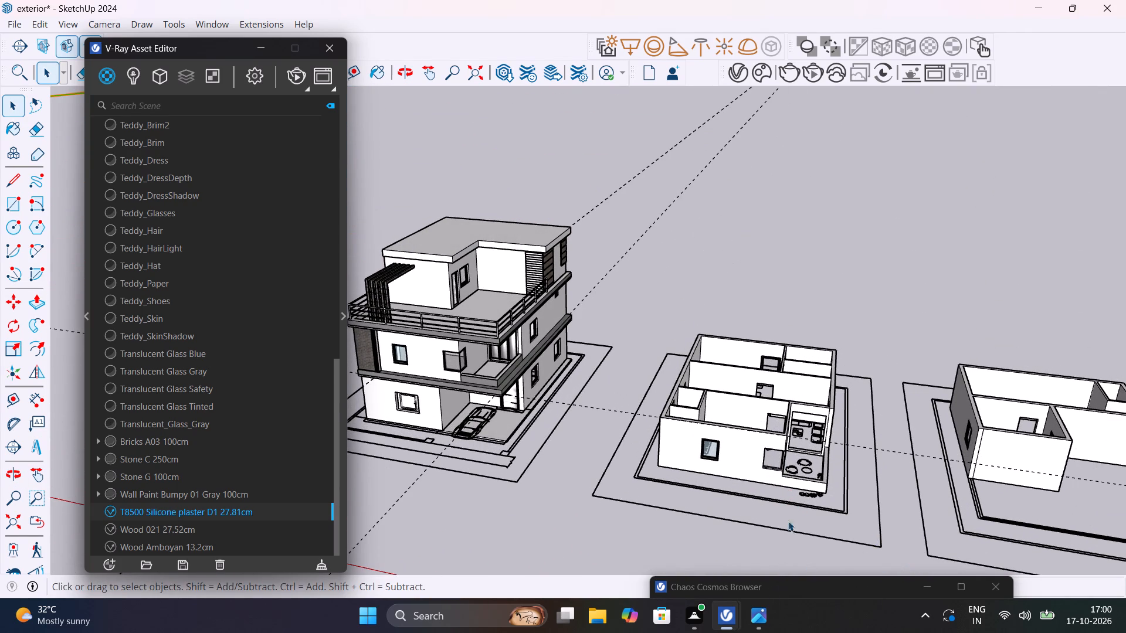
pyautogui.scroll(8, 484, 420)
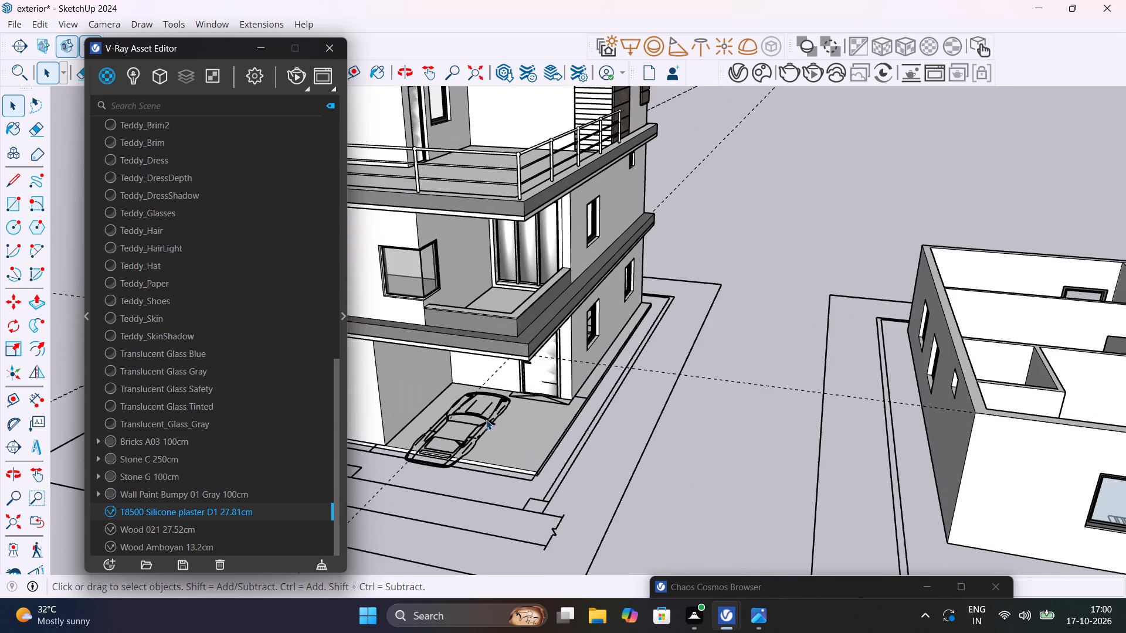
pyautogui.keyDown('shift'); pyautogui.moveTo(514, 431); pyautogui.dragTo(644, 350, button='middle'); pyautogui.keyUp('shift')
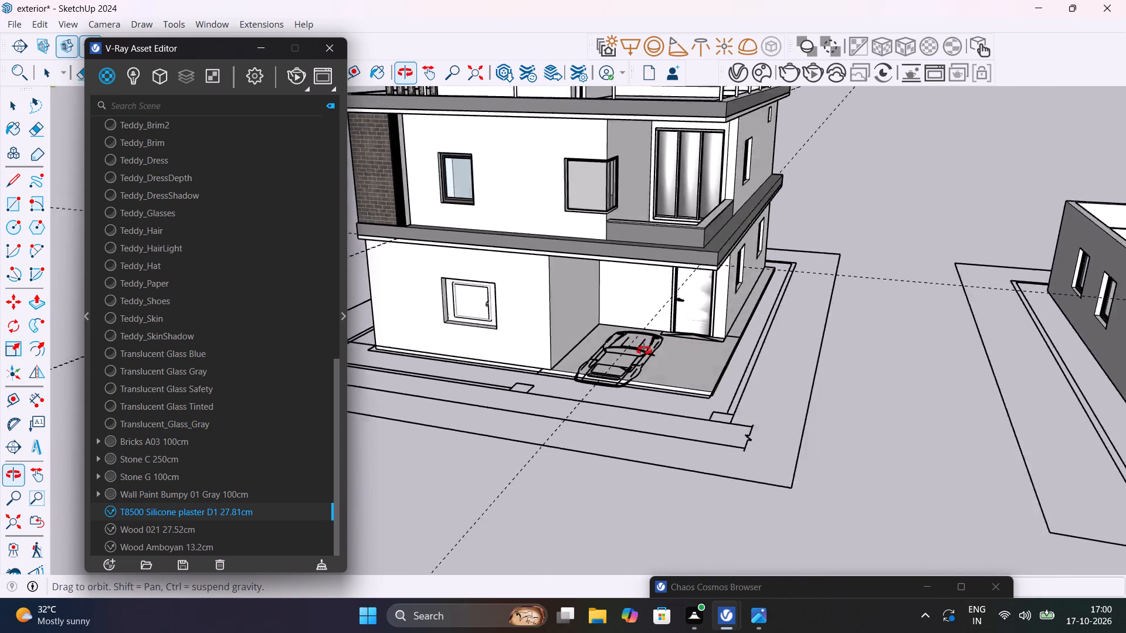
pyautogui.keyDown('shift'); pyautogui.moveTo(644, 350); pyautogui.dragTo(460, 350, button='middle'); pyautogui.keyUp('shift')
pyautogui.scroll(-4, 567, 350)
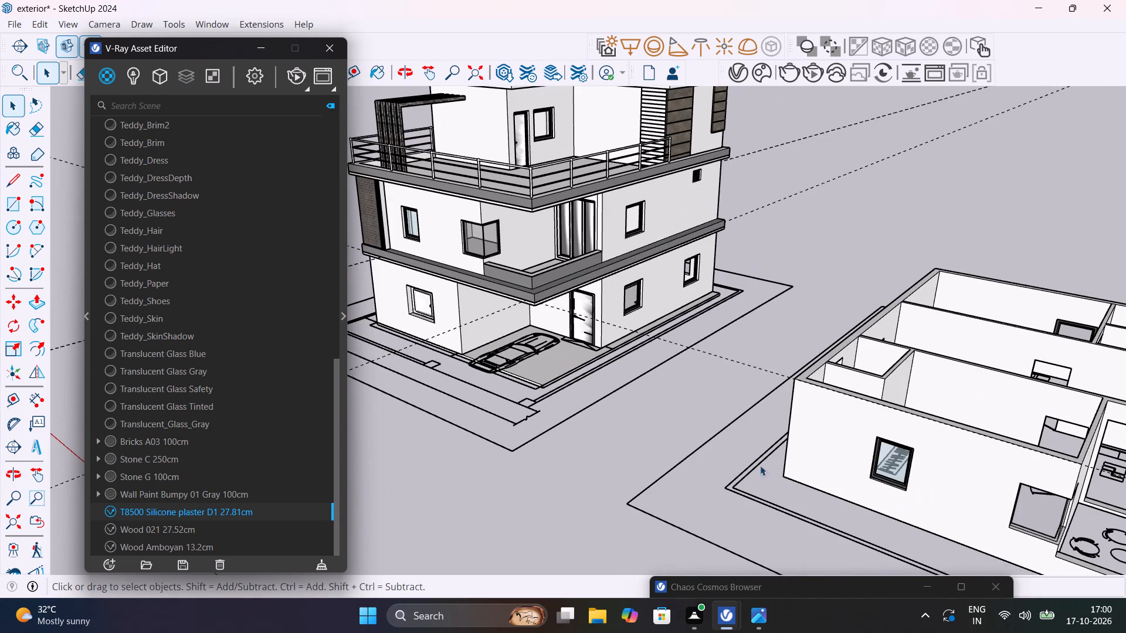
pyautogui.scroll(-5, 786, 472)
pyautogui.moveTo(585, 401); pyautogui.dragTo(1006, 364, button='middle')
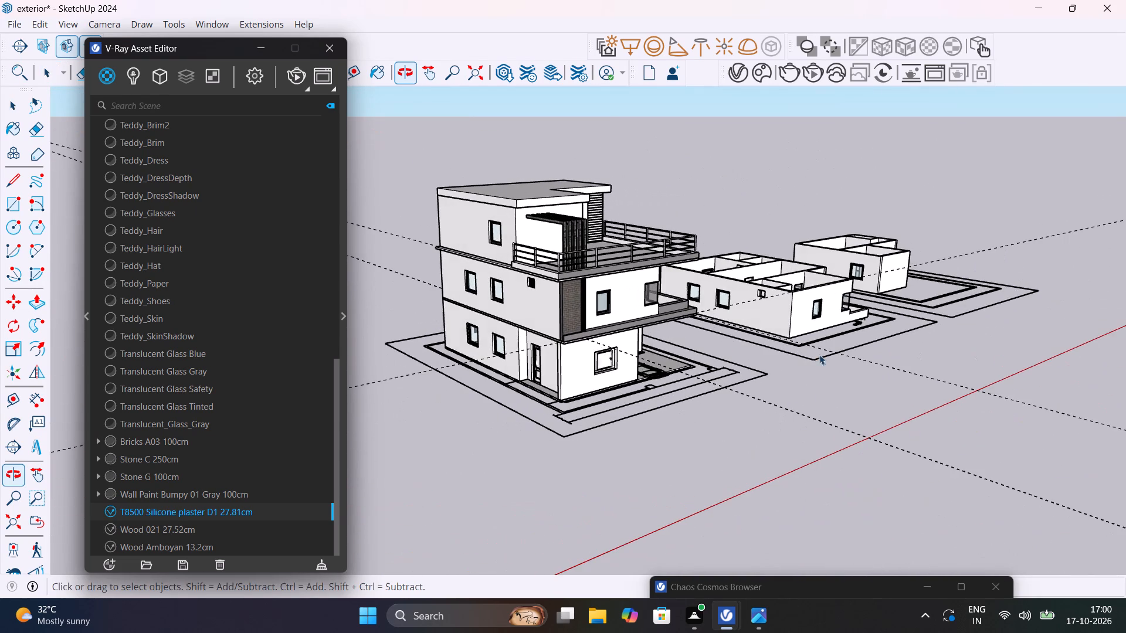
pyautogui.scroll(4, 439, 324)
pyautogui.scroll(1, 463, 374)
pyautogui.moveTo(468, 373); pyautogui.dragTo(896, 392, button='middle')
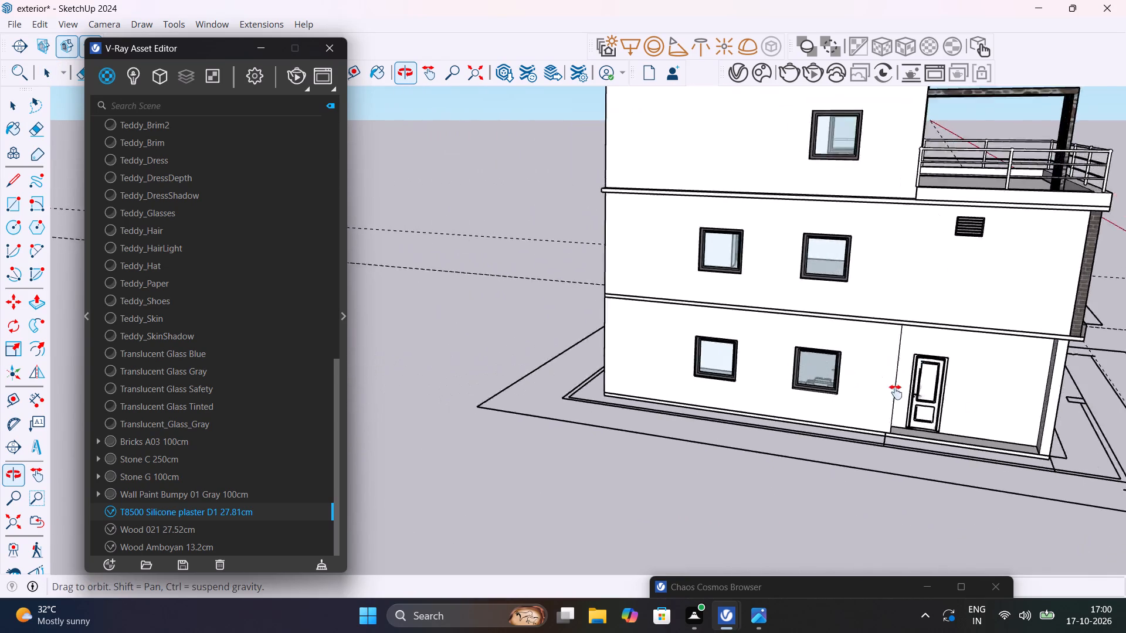
pyautogui.moveTo(896, 392); pyautogui.dragTo(1013, 416, button='middle')
pyautogui.moveTo(777, 423); pyautogui.dragTo(958, 440, button='middle')
pyautogui.scroll(4, 601, 243)
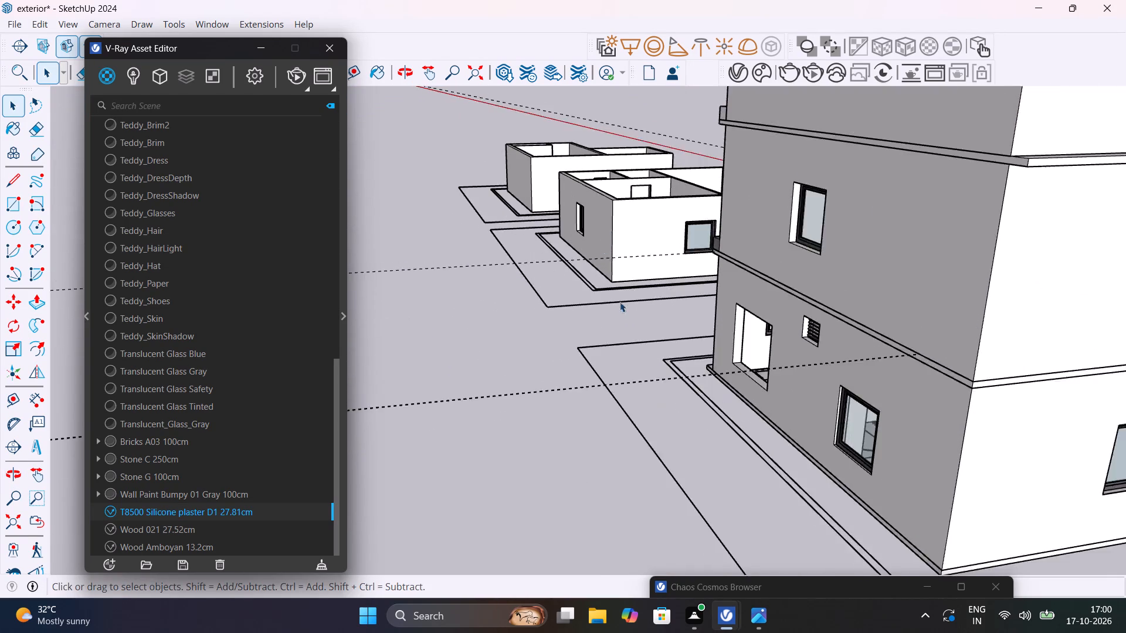
pyautogui.scroll(8, 620, 302)
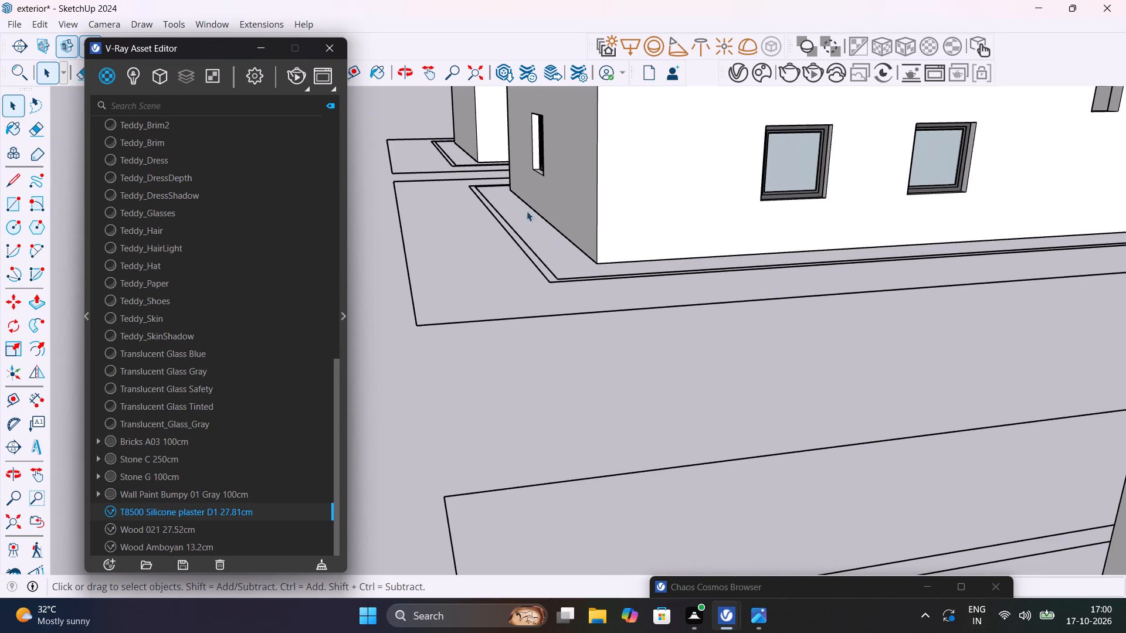
pyautogui.scroll(-12, 496, 181)
pyautogui.scroll(5, 602, 292)
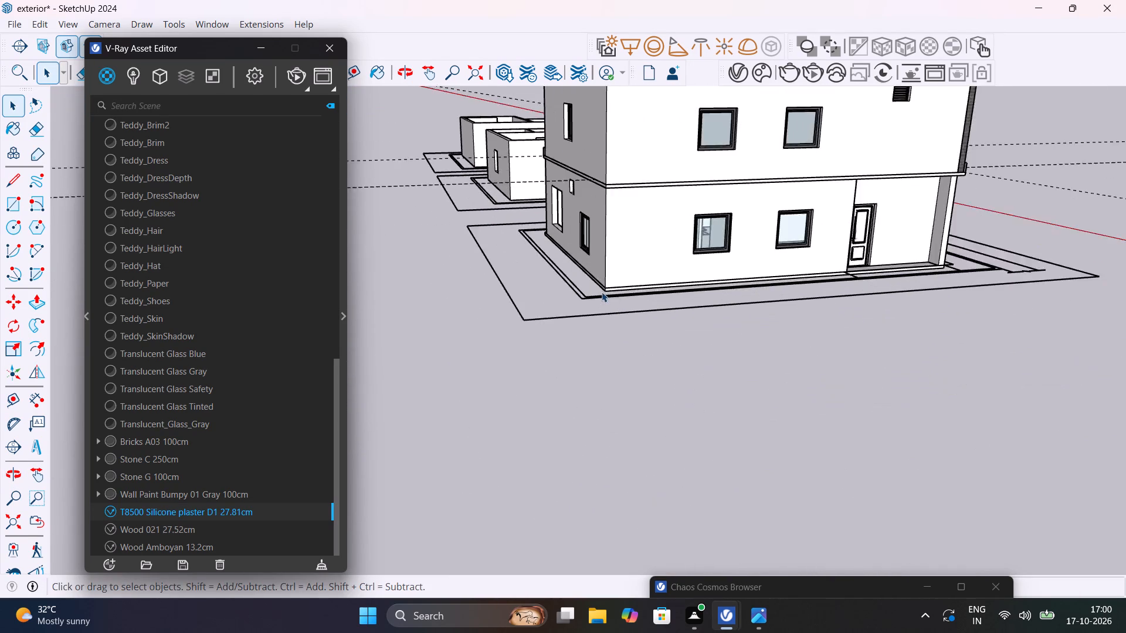
pyautogui.scroll(7, 602, 292)
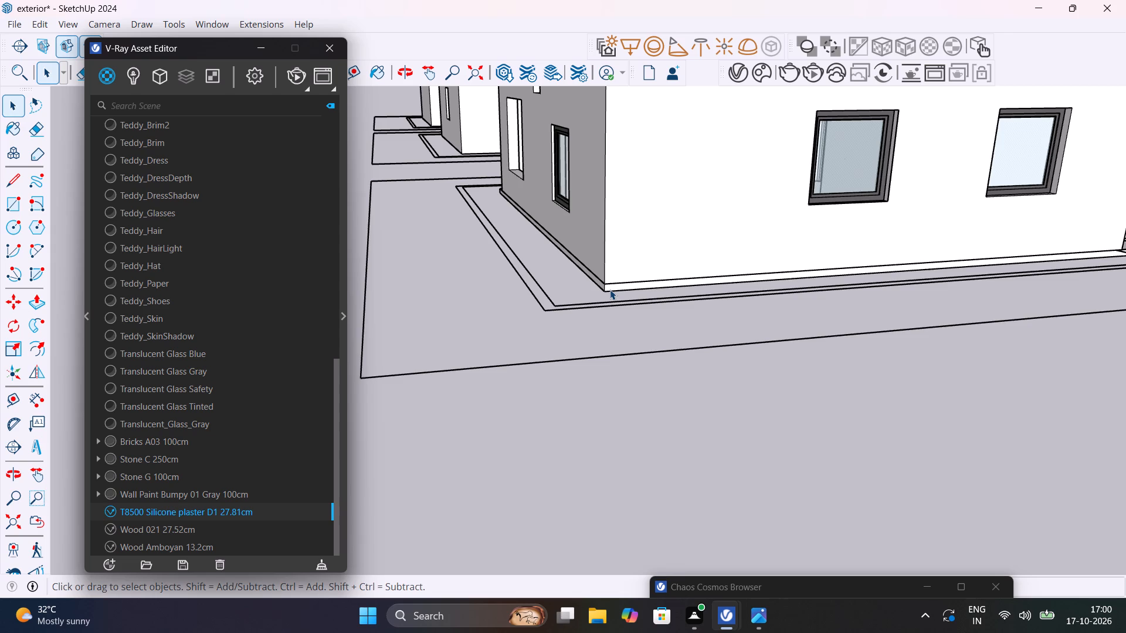
pyautogui.scroll(-14, 610, 290)
pyautogui.moveTo(628, 295); pyautogui.dragTo(422, 353, button='middle')
pyautogui.moveTo(761, 271); pyautogui.dragTo(321, 206, button='middle')
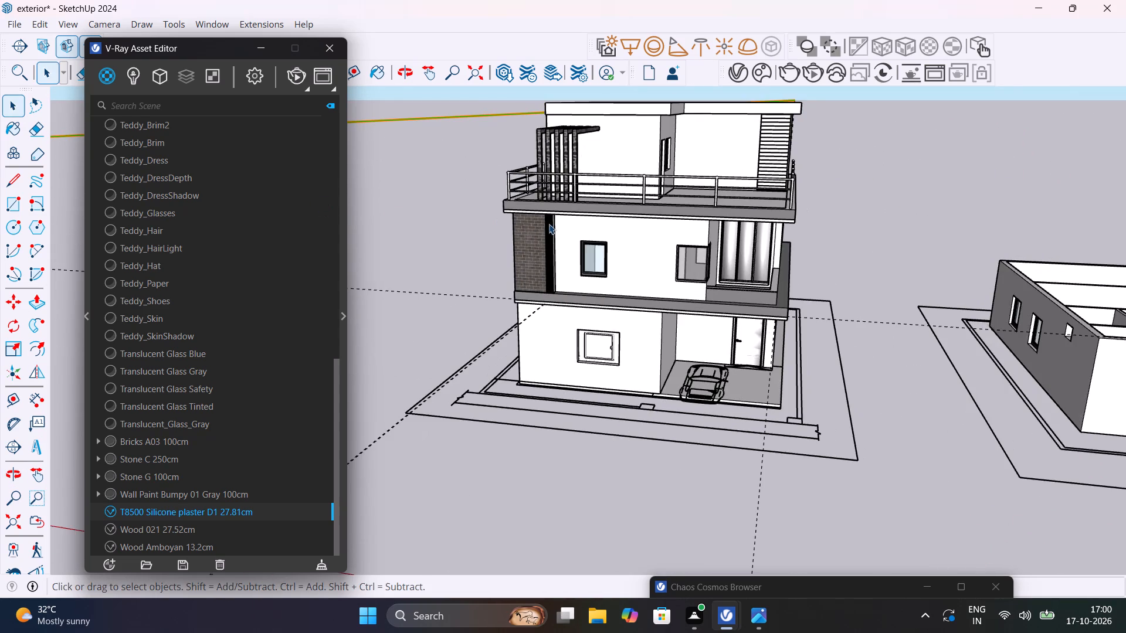
# Examine the house's overall front view, then its ground-floor walls, side entrance and car porch up close.
pyautogui.scroll(-4, 609, 250)
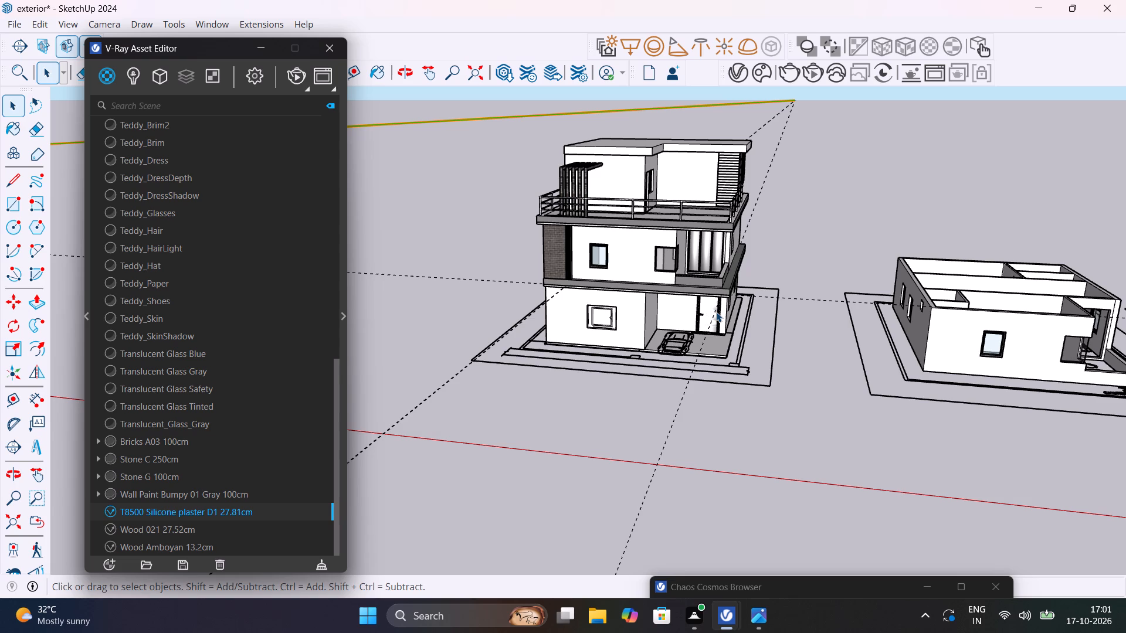
pyautogui.scroll(-2, 678, 468)
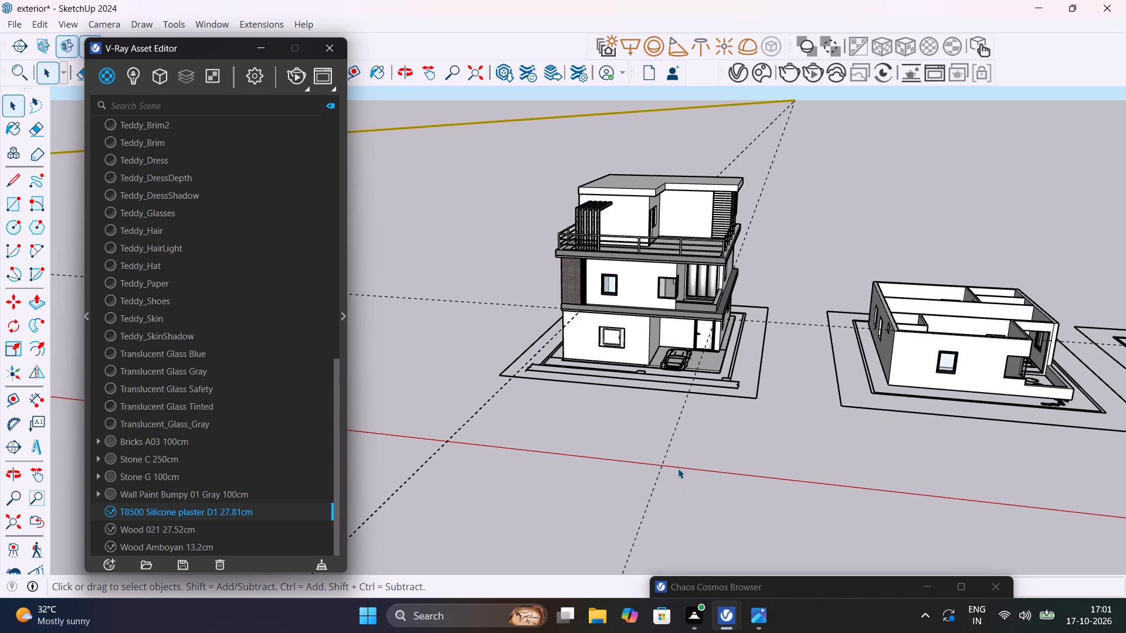
pyautogui.scroll(1, 678, 468)
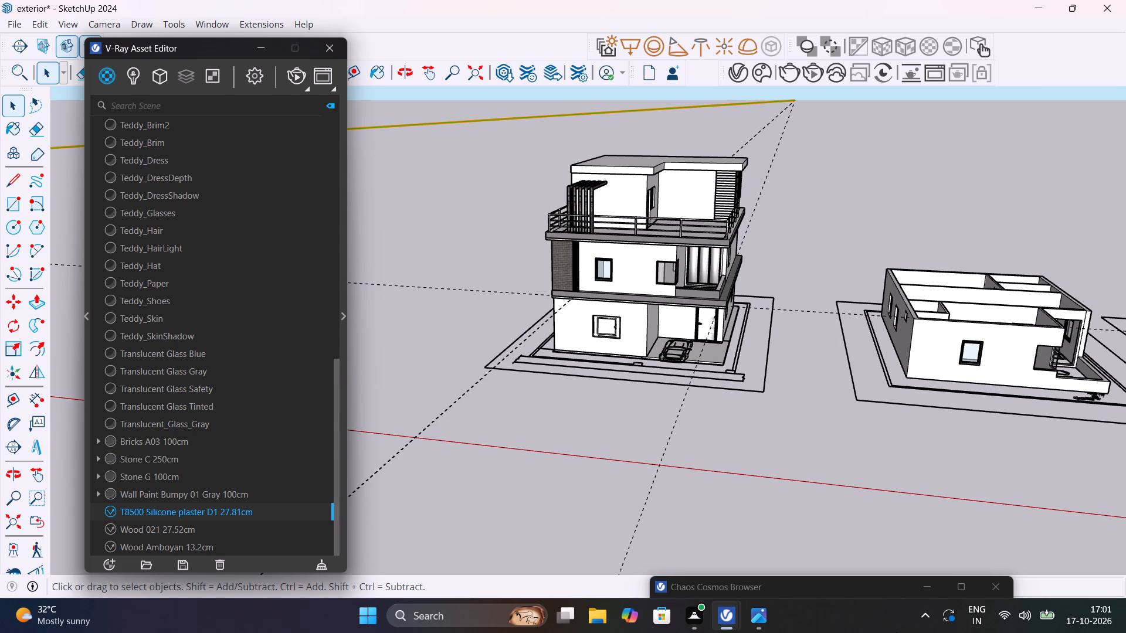
pyautogui.moveTo(829, 465); pyautogui.dragTo(717, 429, button='middle')
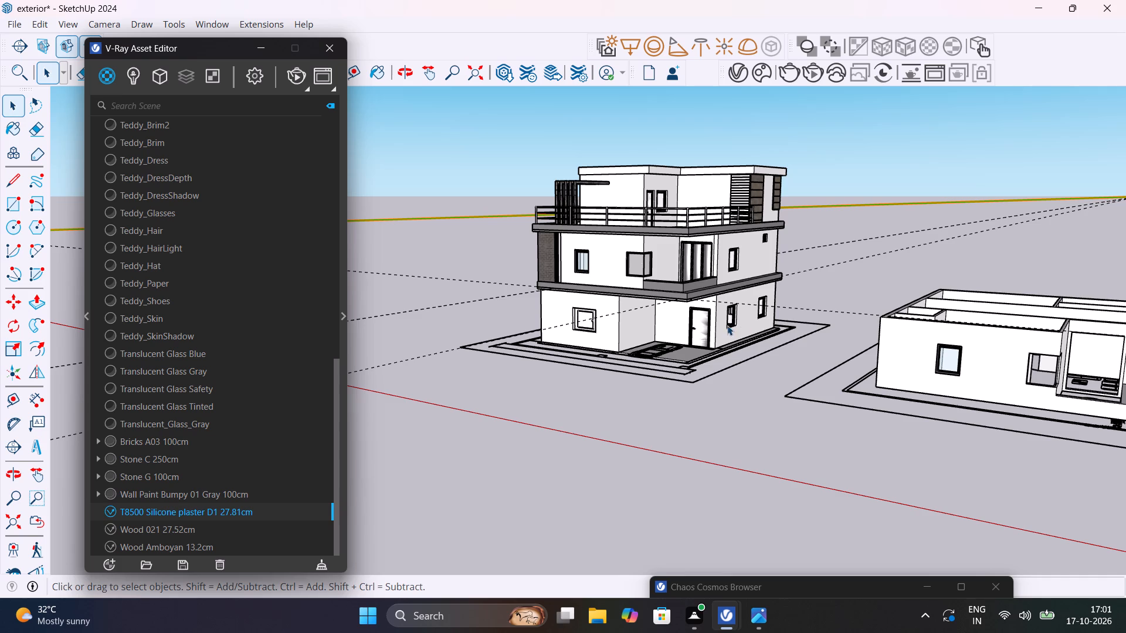
pyautogui.keyDown('shift'); pyautogui.moveTo(661, 323); pyautogui.dragTo(717, 431, button='middle'); pyautogui.keyUp('shift')
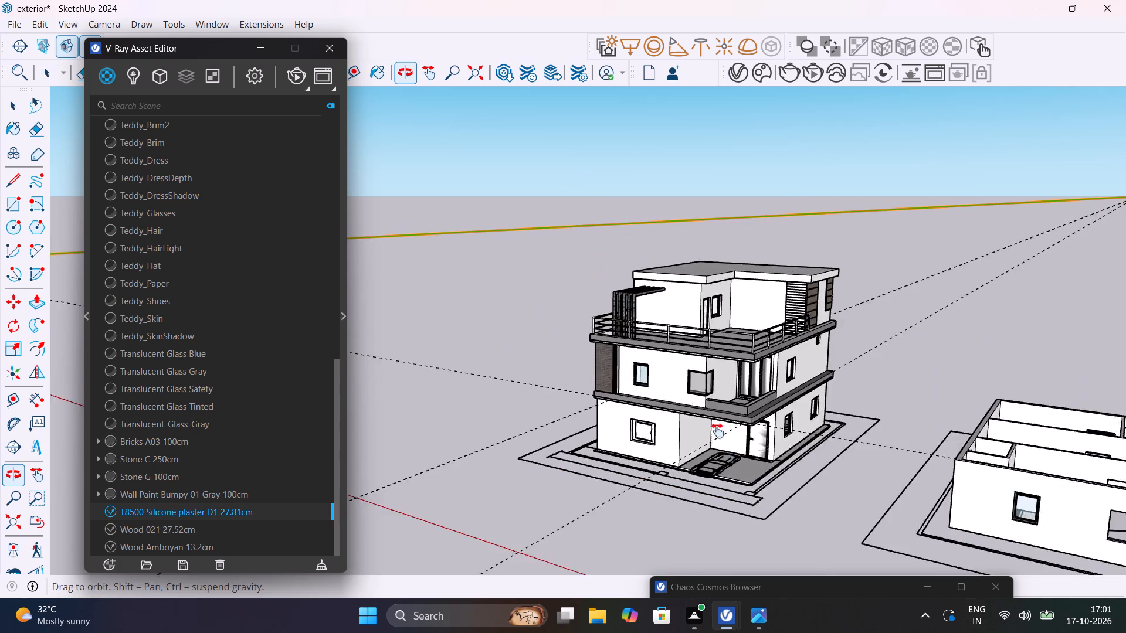
pyautogui.keyDown('shift'); pyautogui.moveTo(717, 431); pyautogui.dragTo(707, 346, button='middle'); pyautogui.keyUp('shift')
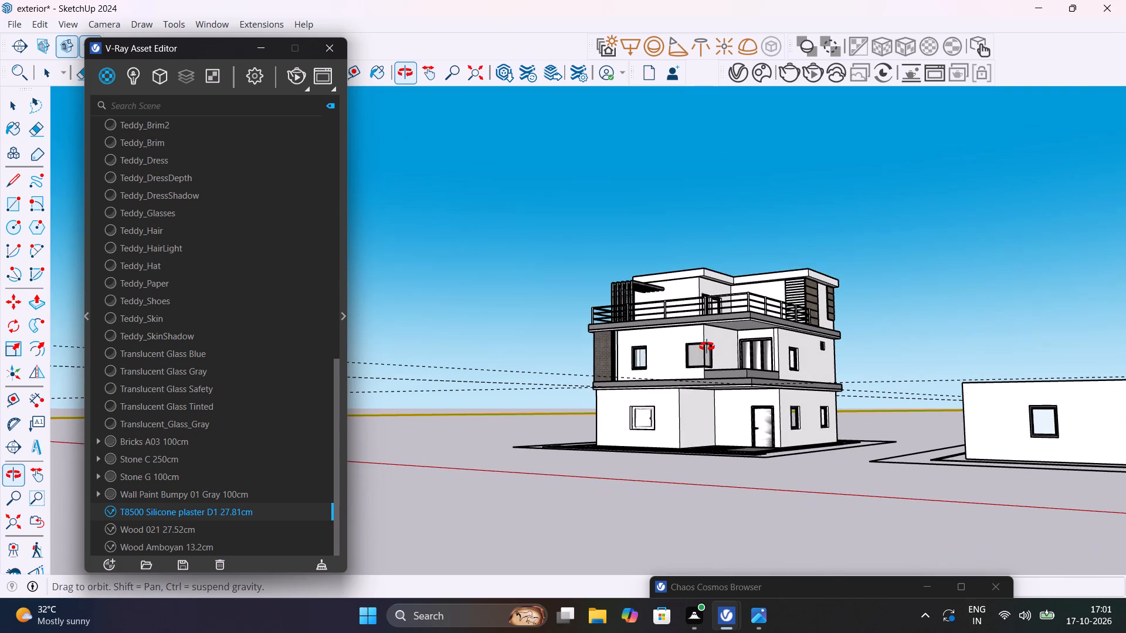
pyautogui.keyDown('shift'); pyautogui.moveTo(707, 346); pyautogui.dragTo(694, 406, button='middle'); pyautogui.keyUp('shift')
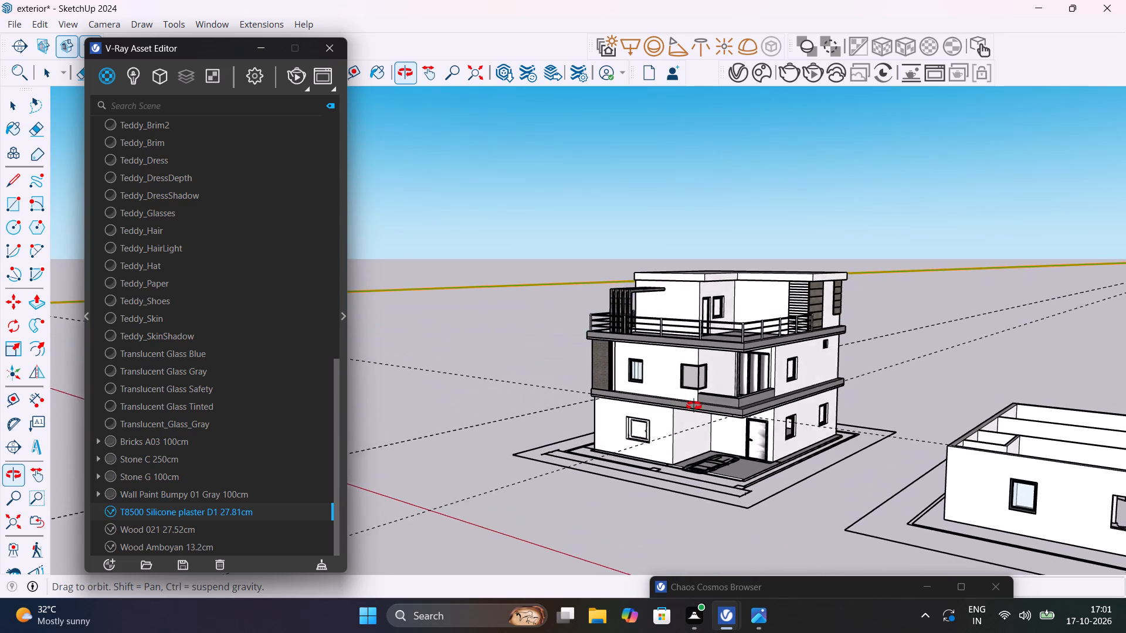
pyautogui.keyDown('shift'); pyautogui.moveTo(694, 406); pyautogui.dragTo(746, 411, button='middle'); pyautogui.keyUp('shift')
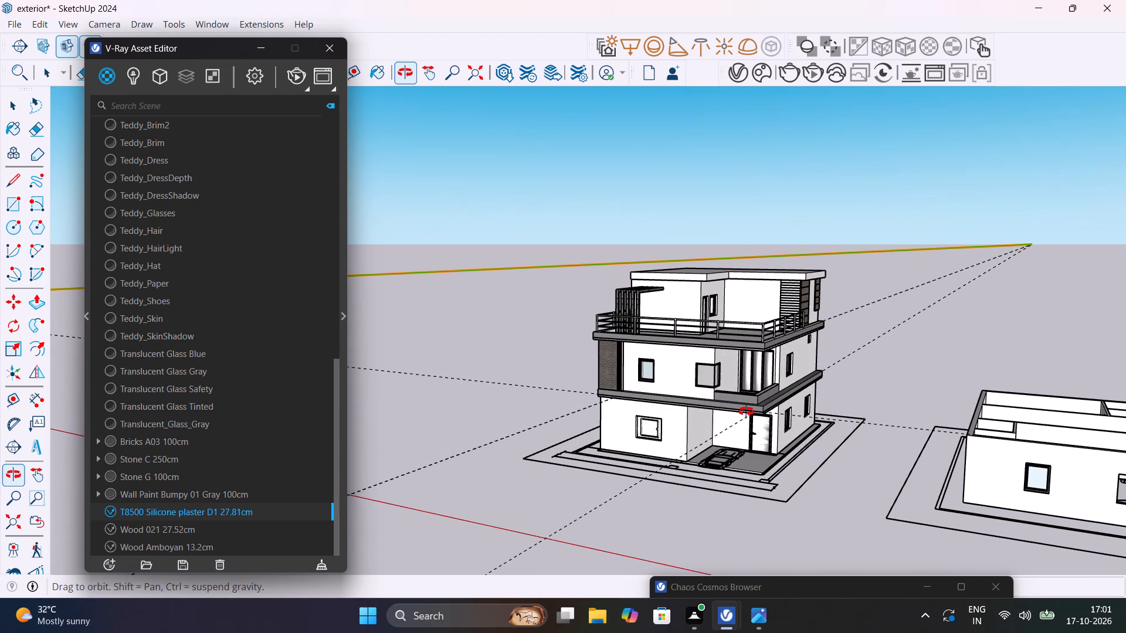
pyautogui.keyDown('shift'); pyautogui.moveTo(746, 411); pyautogui.dragTo(747, 412, button='middle'); pyautogui.keyUp('shift')
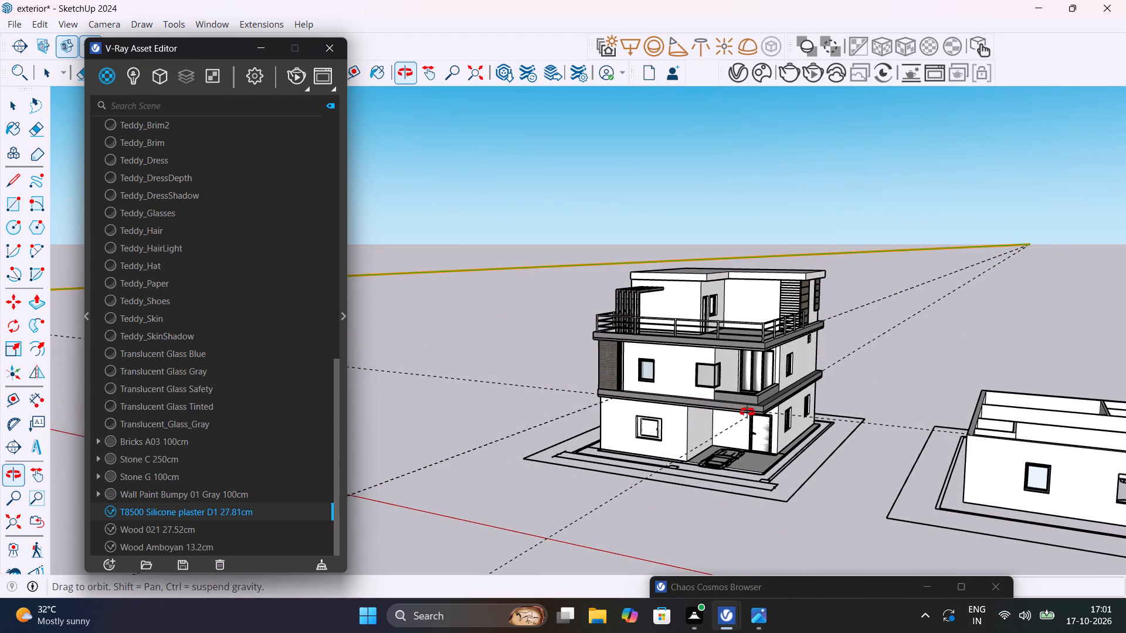
pyautogui.keyDown('shift'); pyautogui.moveTo(747, 412); pyautogui.dragTo(751, 516, button='middle'); pyautogui.keyUp('shift')
pyautogui.scroll(11, 666, 494)
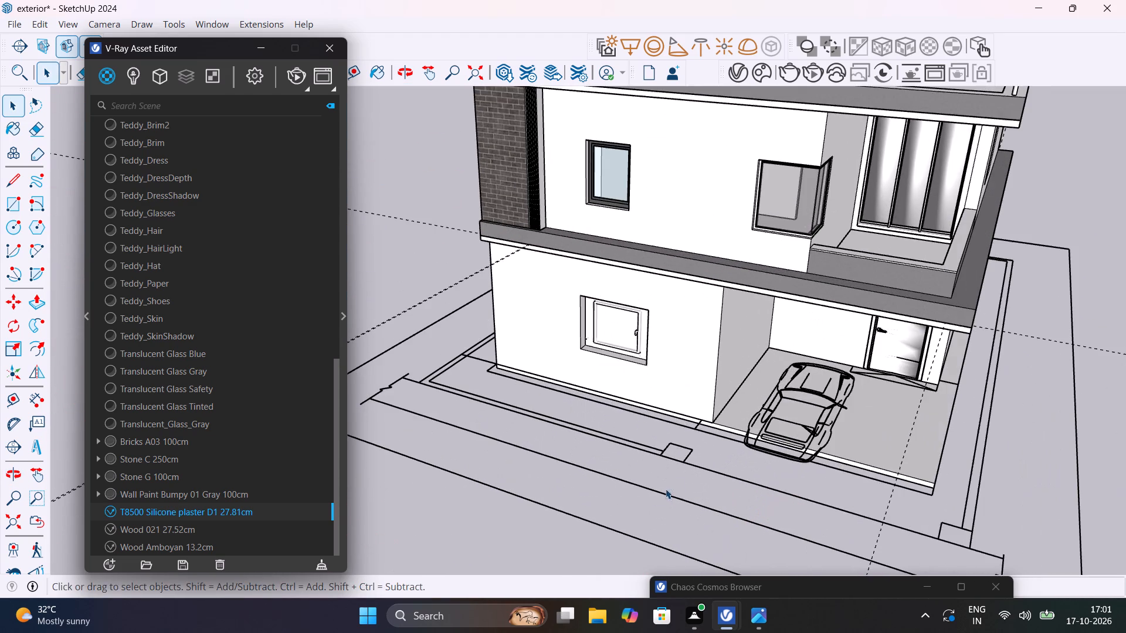
pyautogui.moveTo(690, 478); pyautogui.dragTo(988, 440, button='middle')
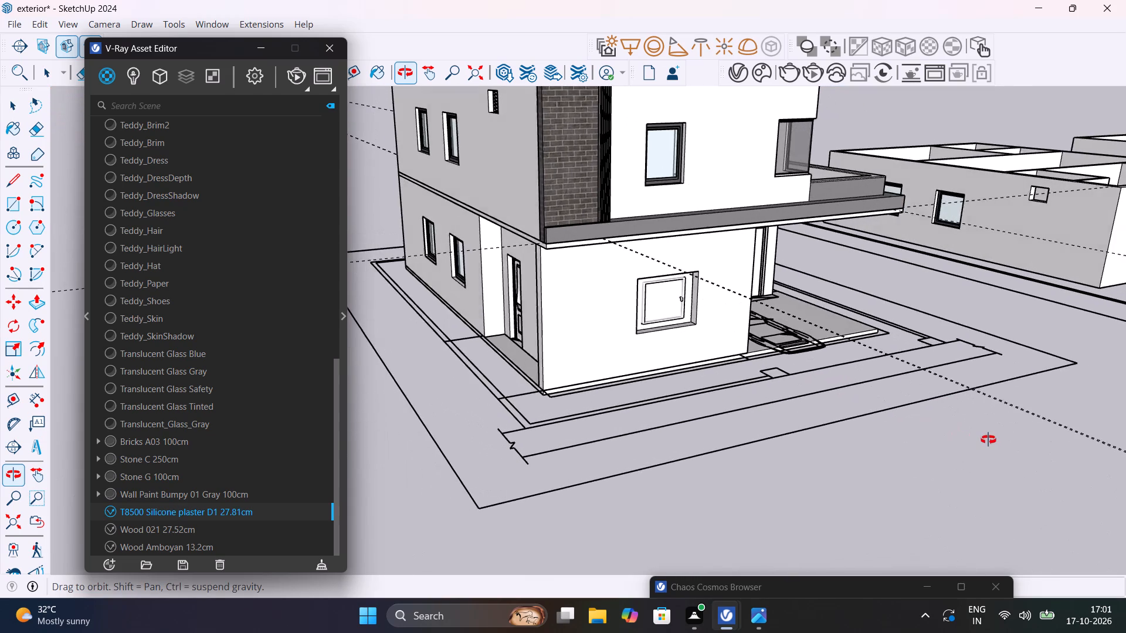
pyautogui.moveTo(988, 440); pyautogui.dragTo(915, 450, button='middle')
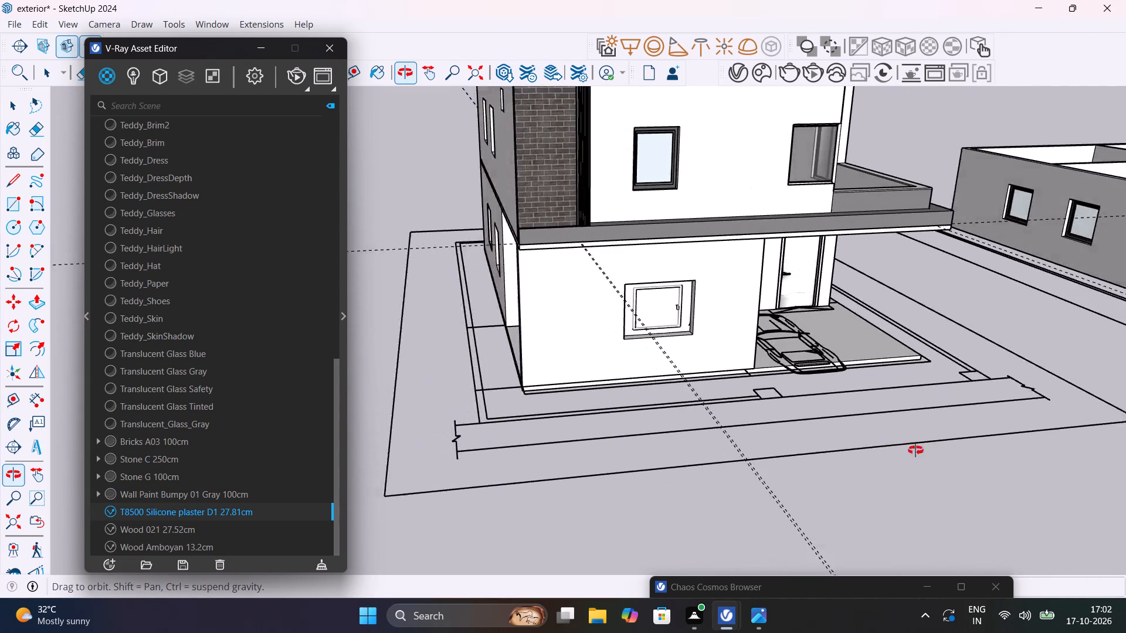
pyautogui.moveTo(915, 450); pyautogui.dragTo(1064, 447, button='middle')
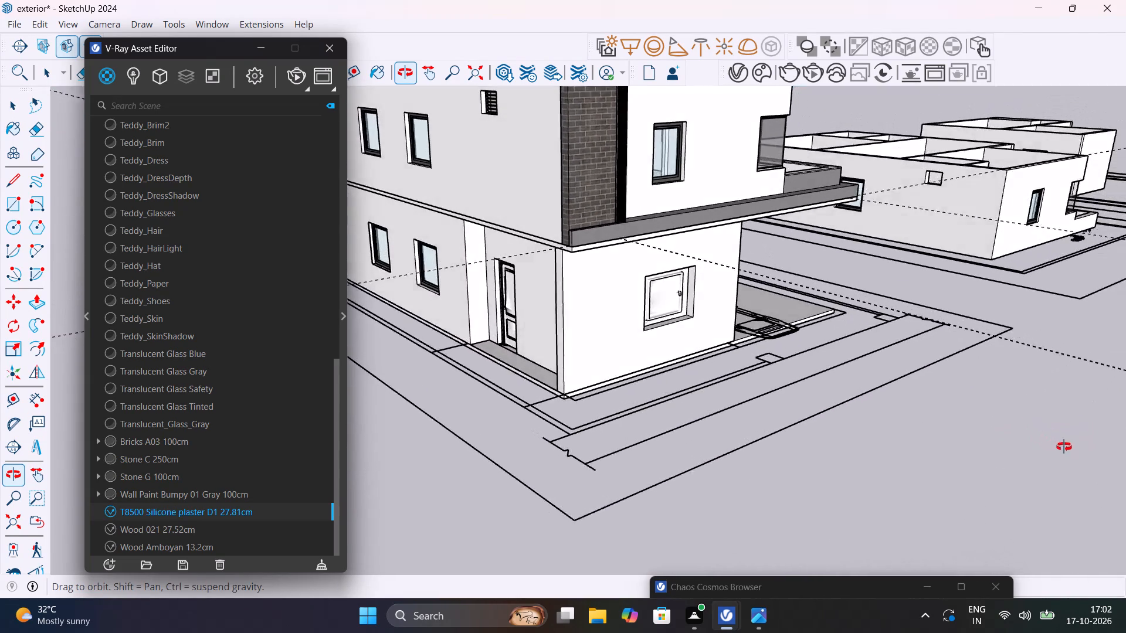
pyautogui.moveTo(1064, 447); pyautogui.dragTo(812, 427, button='middle')
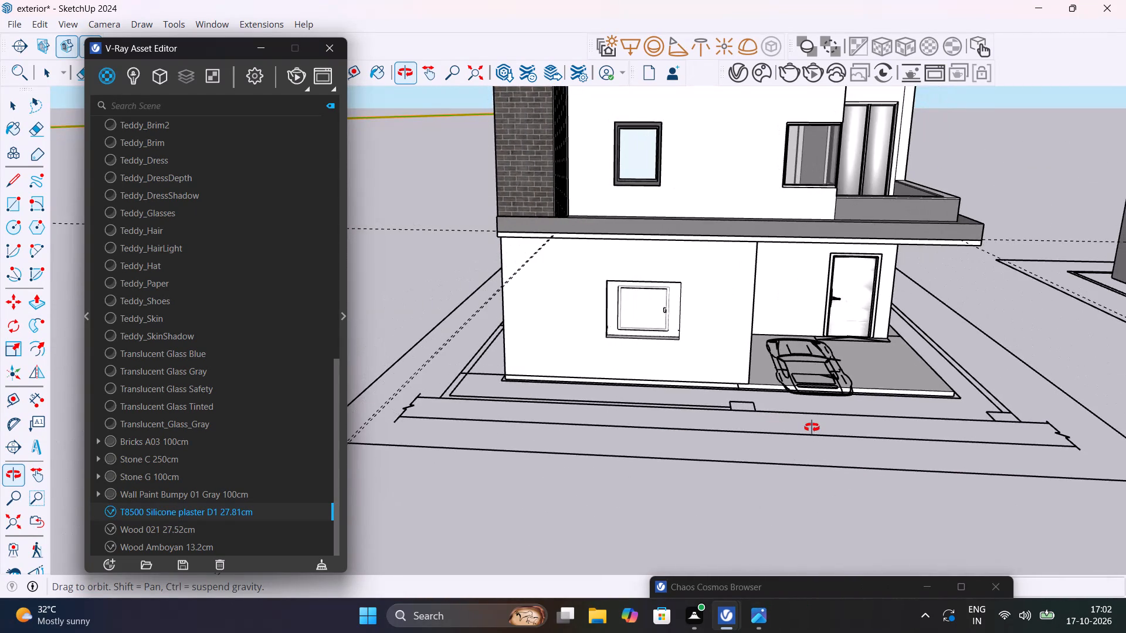
pyautogui.moveTo(812, 427); pyautogui.dragTo(937, 498, button='middle')
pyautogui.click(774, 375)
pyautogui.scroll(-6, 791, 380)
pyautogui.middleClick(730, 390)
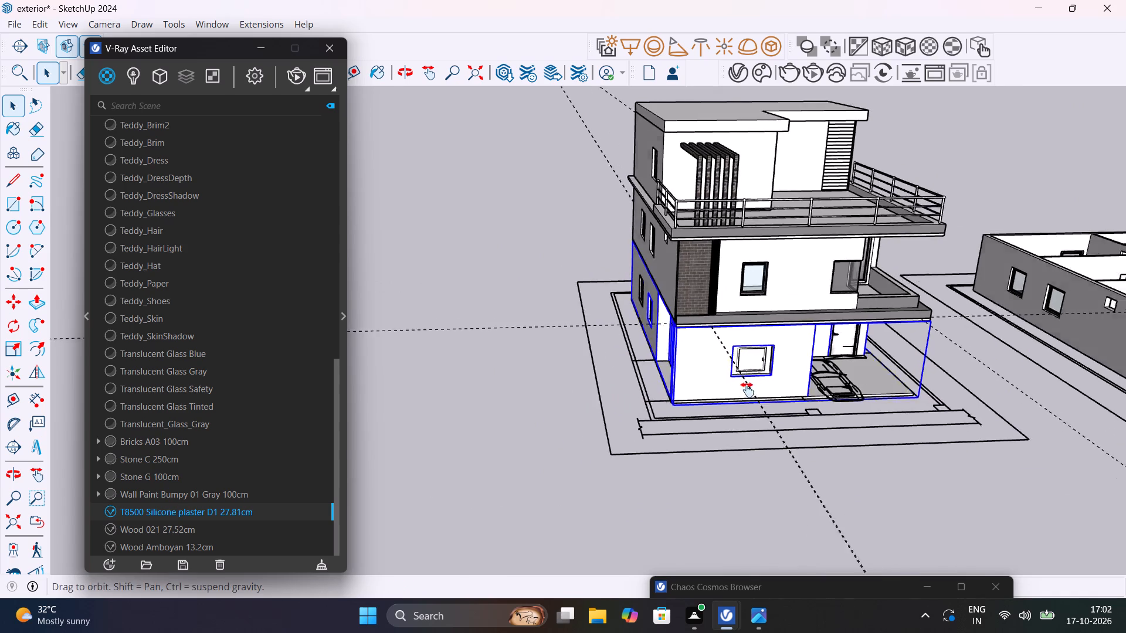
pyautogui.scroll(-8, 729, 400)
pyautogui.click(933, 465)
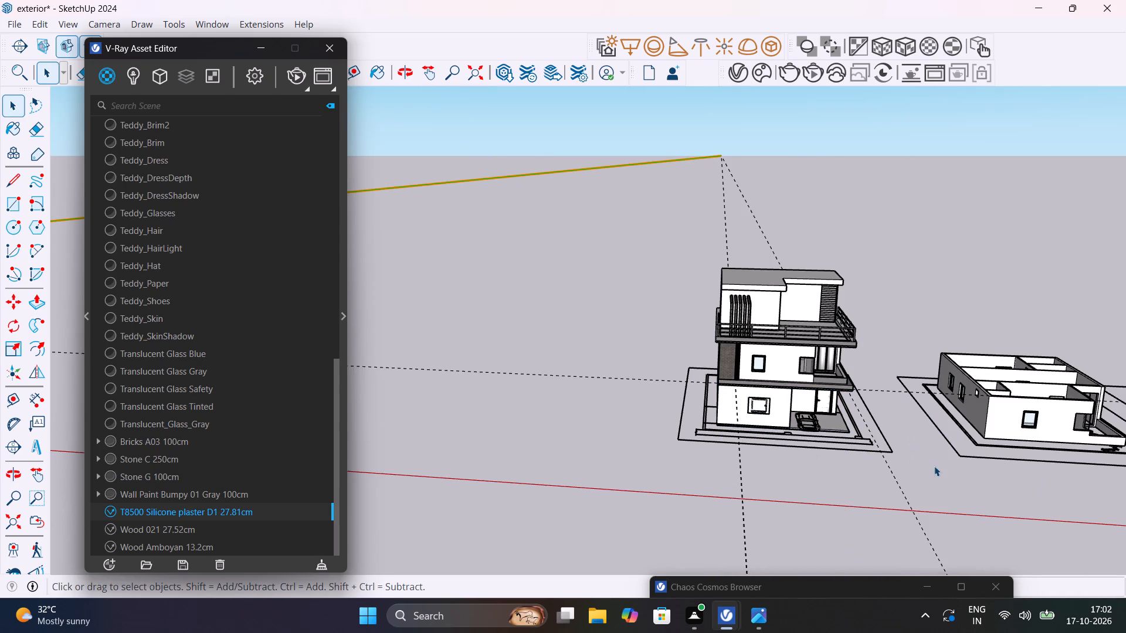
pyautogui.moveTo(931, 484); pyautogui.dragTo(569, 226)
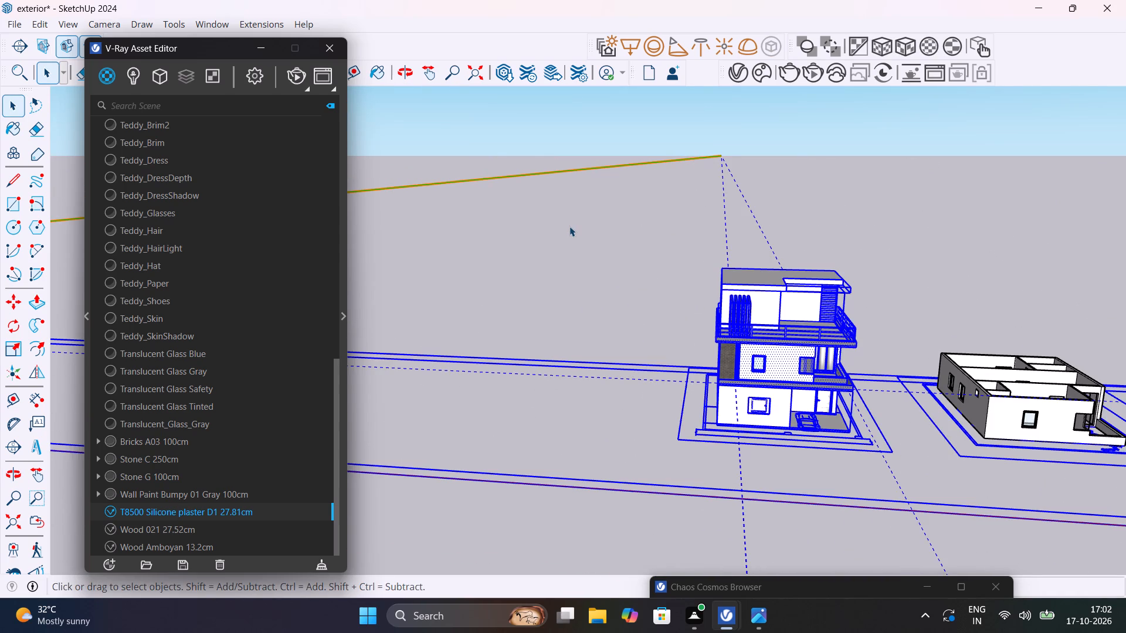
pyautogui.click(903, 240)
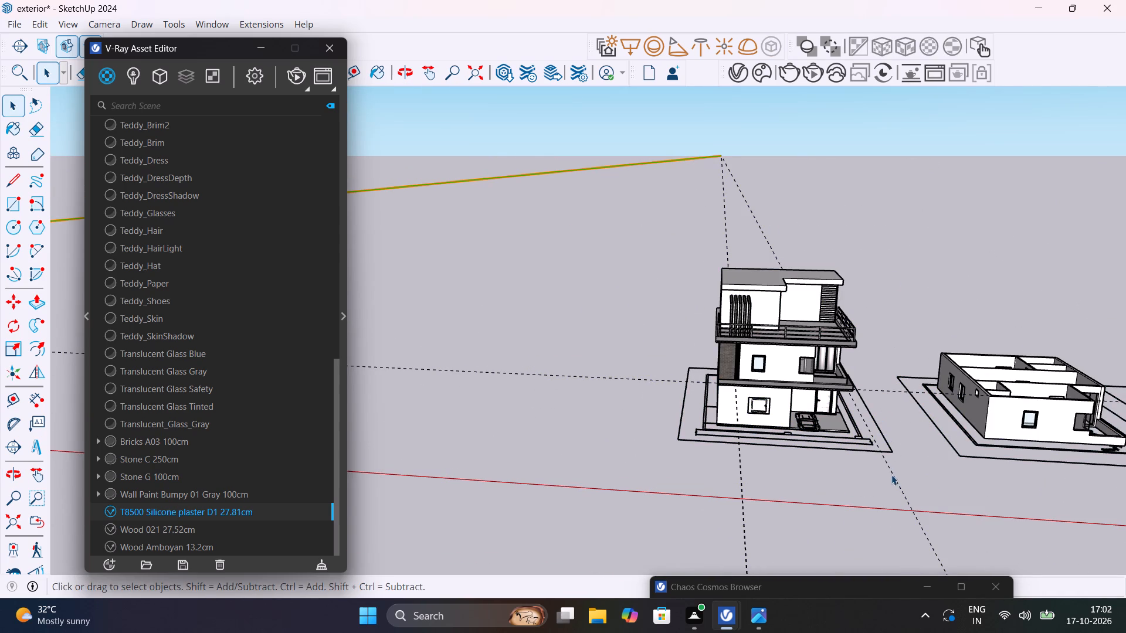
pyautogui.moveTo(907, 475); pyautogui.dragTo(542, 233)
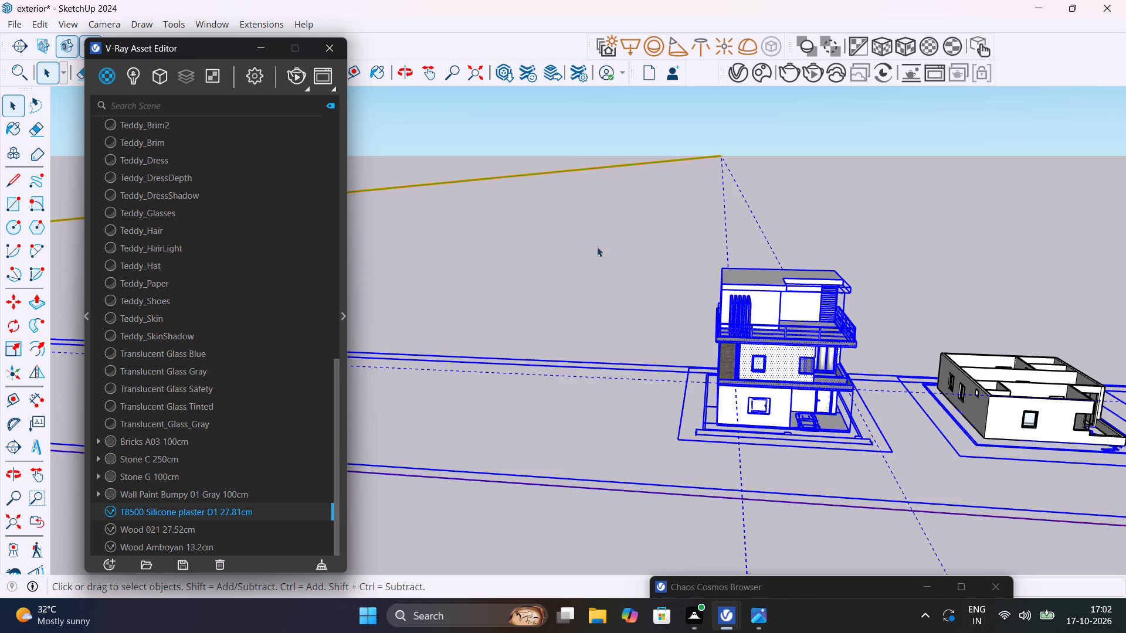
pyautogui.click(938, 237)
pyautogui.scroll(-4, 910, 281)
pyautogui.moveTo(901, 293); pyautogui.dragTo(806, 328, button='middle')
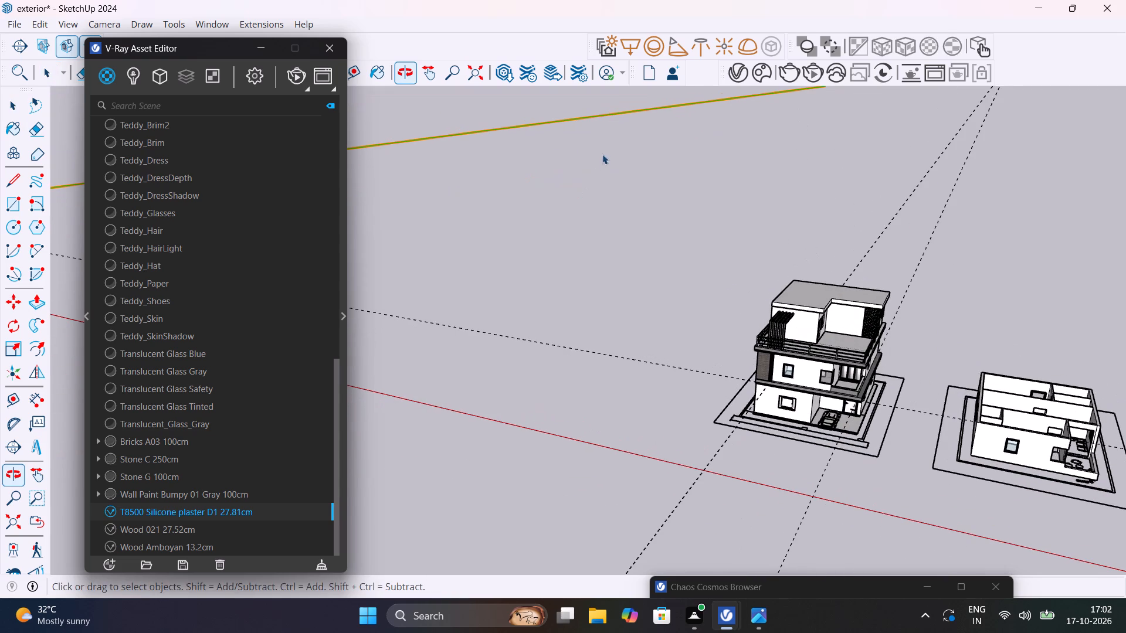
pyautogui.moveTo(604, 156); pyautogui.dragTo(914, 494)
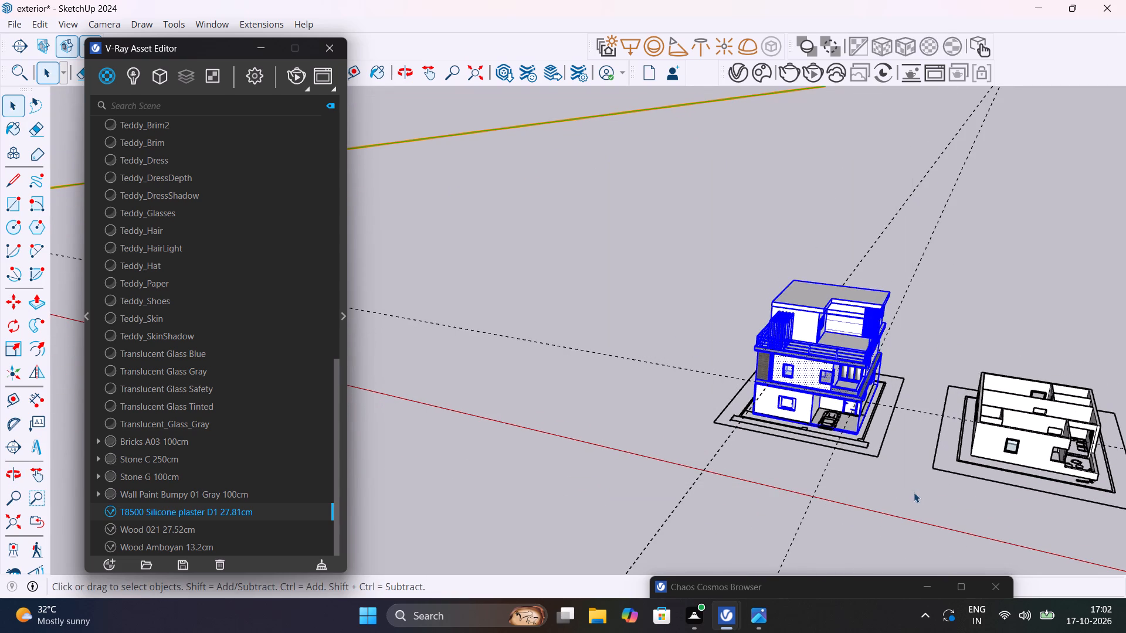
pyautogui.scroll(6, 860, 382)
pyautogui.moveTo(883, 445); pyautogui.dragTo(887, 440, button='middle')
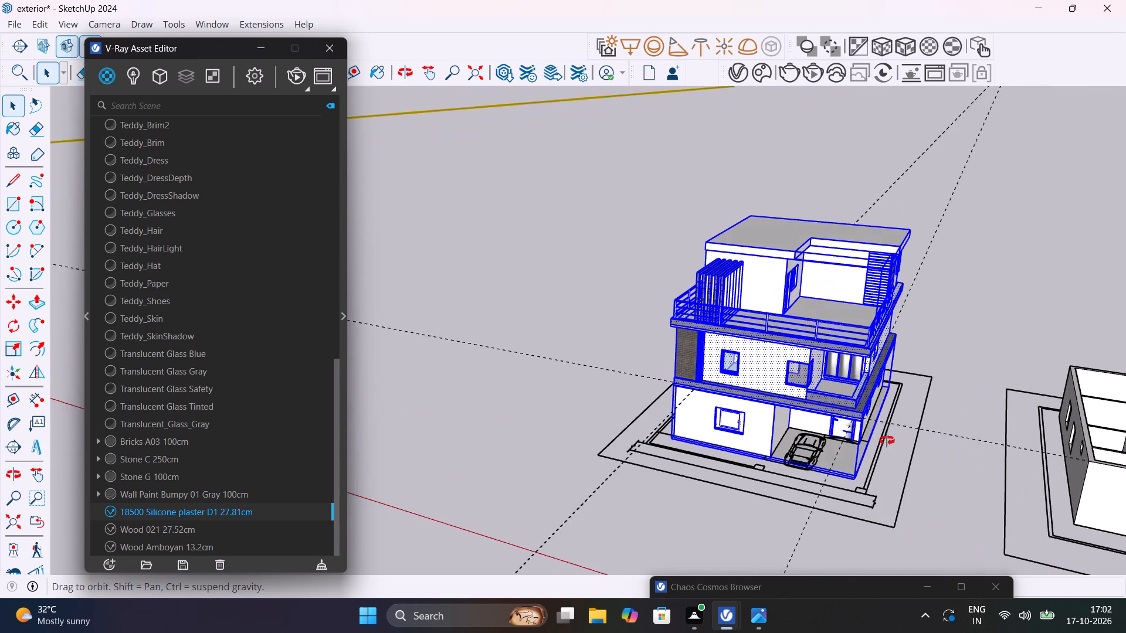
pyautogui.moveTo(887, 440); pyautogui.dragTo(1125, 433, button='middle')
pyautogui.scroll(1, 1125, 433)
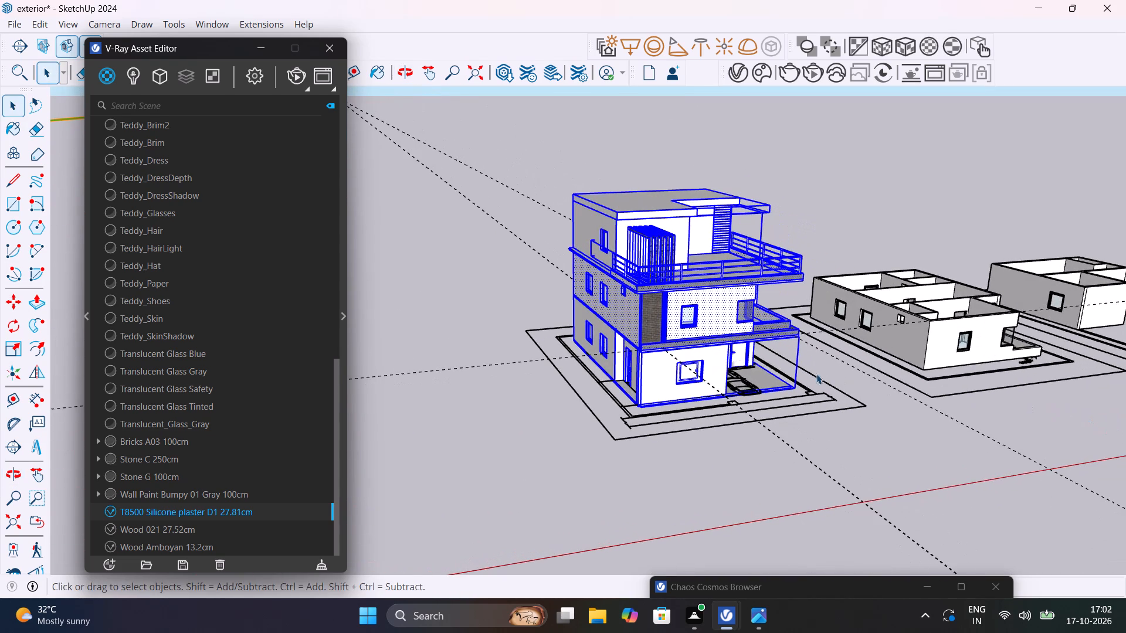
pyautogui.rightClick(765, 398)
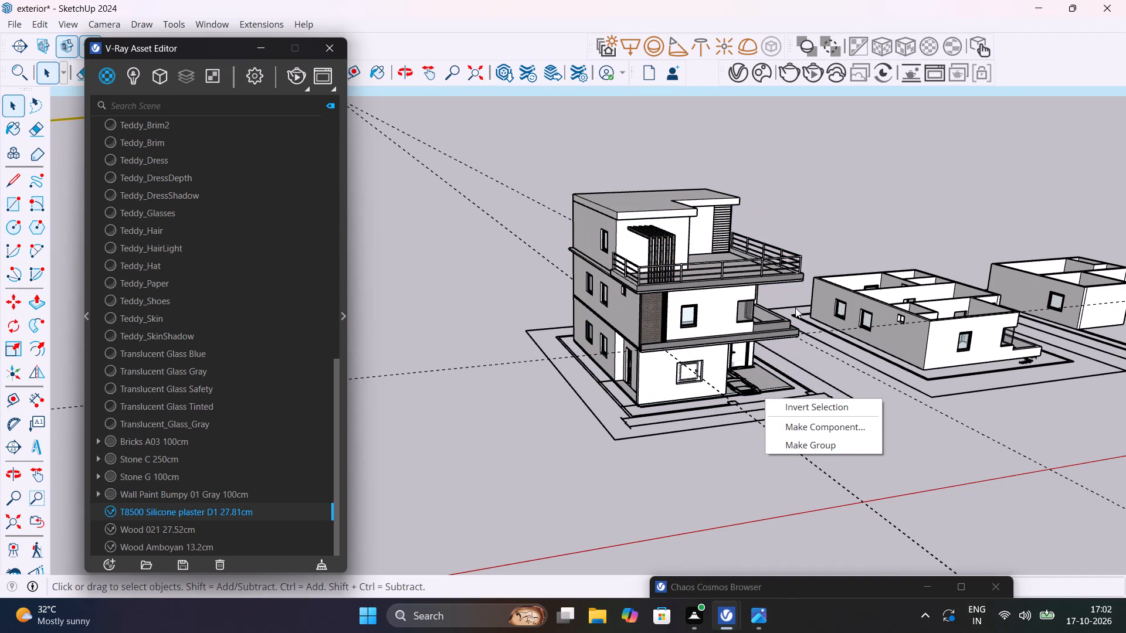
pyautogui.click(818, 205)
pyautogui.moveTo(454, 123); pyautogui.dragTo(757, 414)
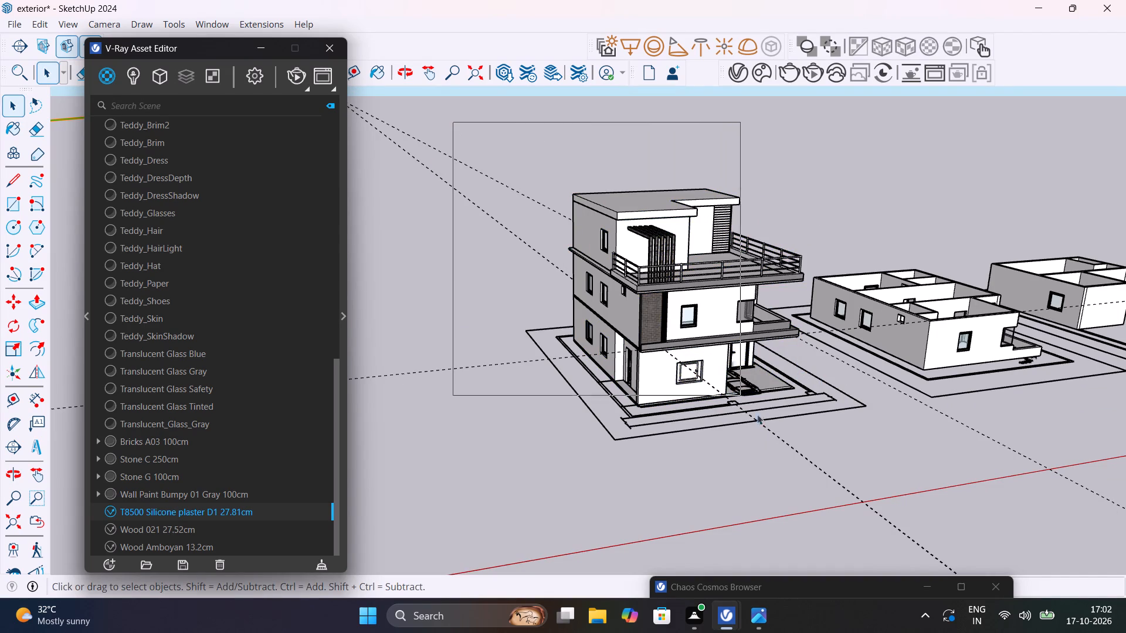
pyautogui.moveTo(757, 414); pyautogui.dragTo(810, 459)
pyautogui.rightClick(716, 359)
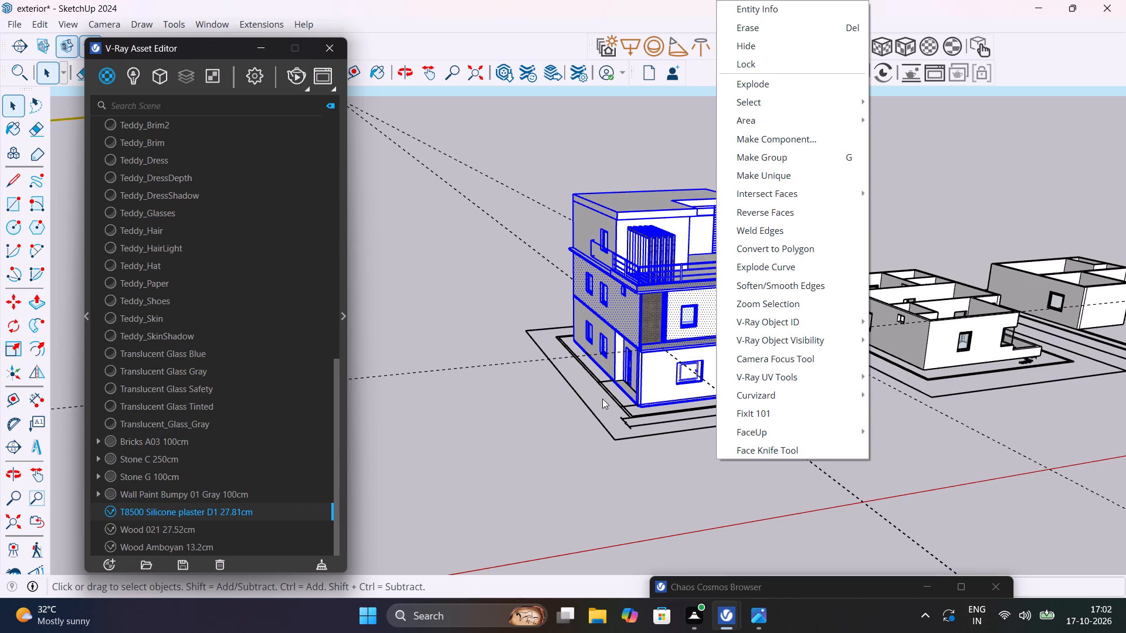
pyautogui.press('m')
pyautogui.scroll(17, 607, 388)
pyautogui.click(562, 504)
# Copy the whole three-storey house, without its plot outlines, onto the open ground in front of the row of buildings.
pyautogui.scroll(4, 646, 374)
pyautogui.scroll(-4, 610, 343)
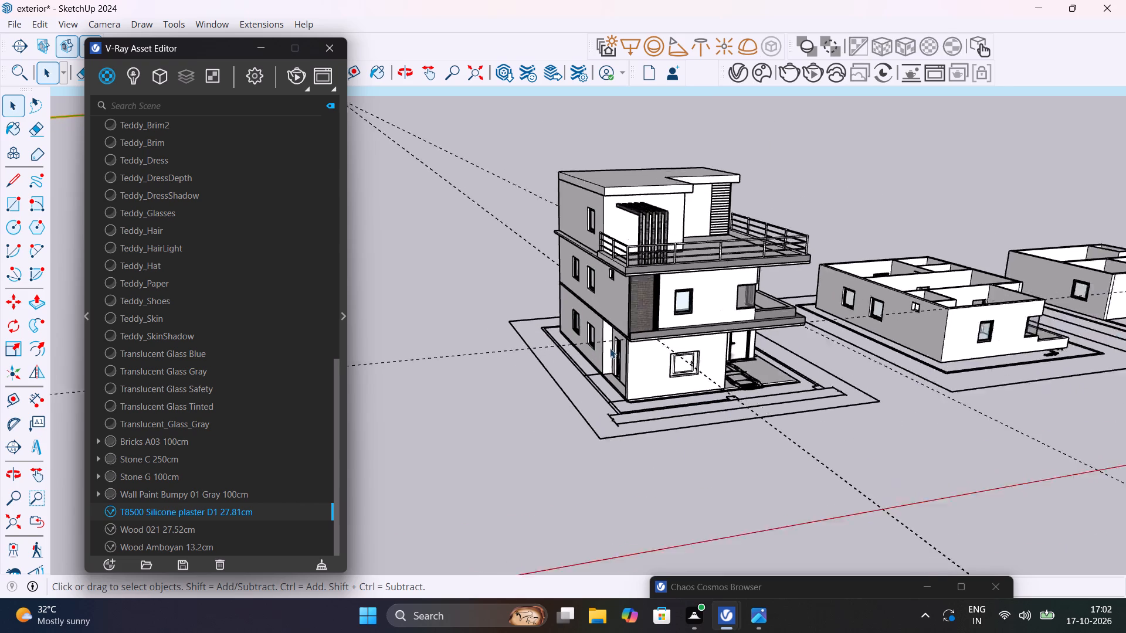
pyautogui.scroll(-2, 610, 348)
pyautogui.moveTo(479, 137); pyautogui.dragTo(790, 457)
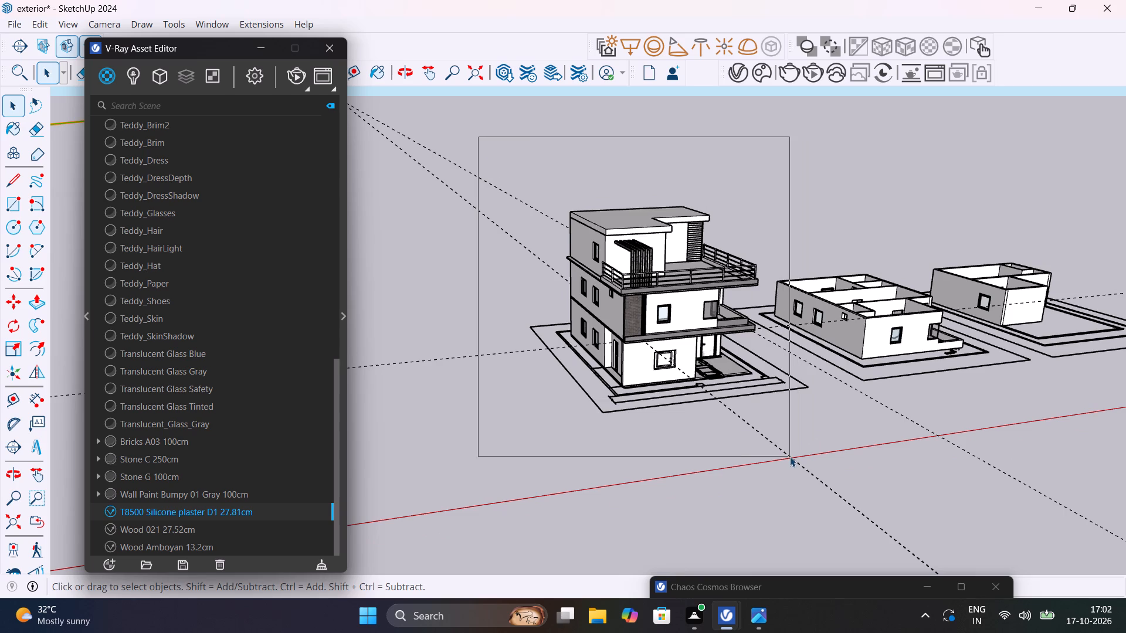
pyautogui.moveTo(790, 457); pyautogui.dragTo(764, 477)
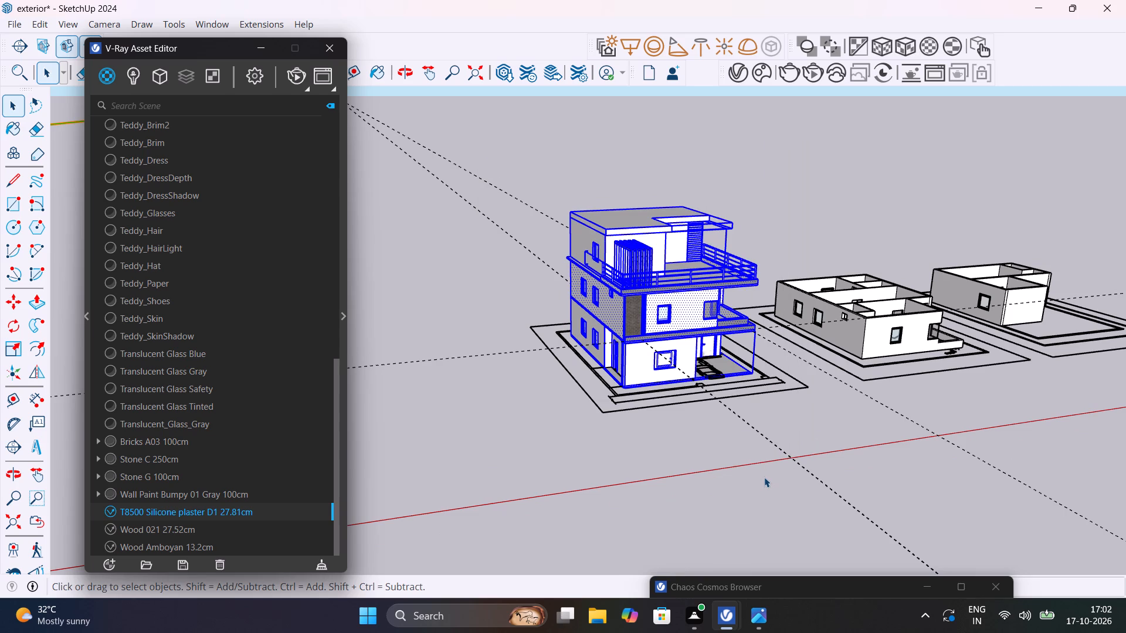
pyautogui.press('m')
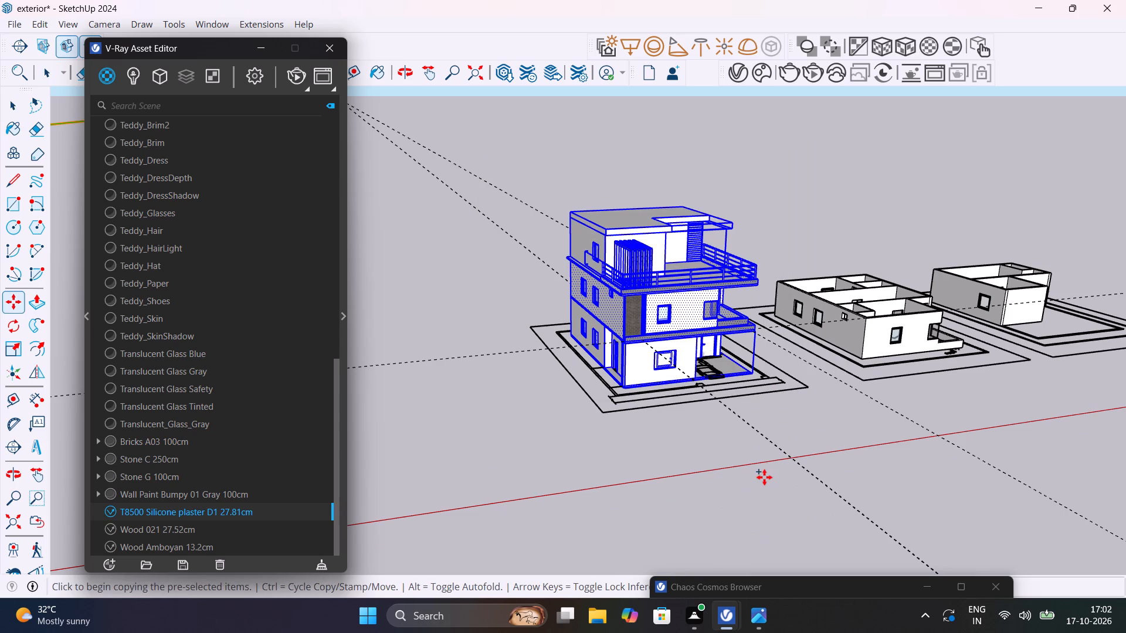
pyautogui.scroll(5, 625, 404)
pyautogui.click(625, 386)
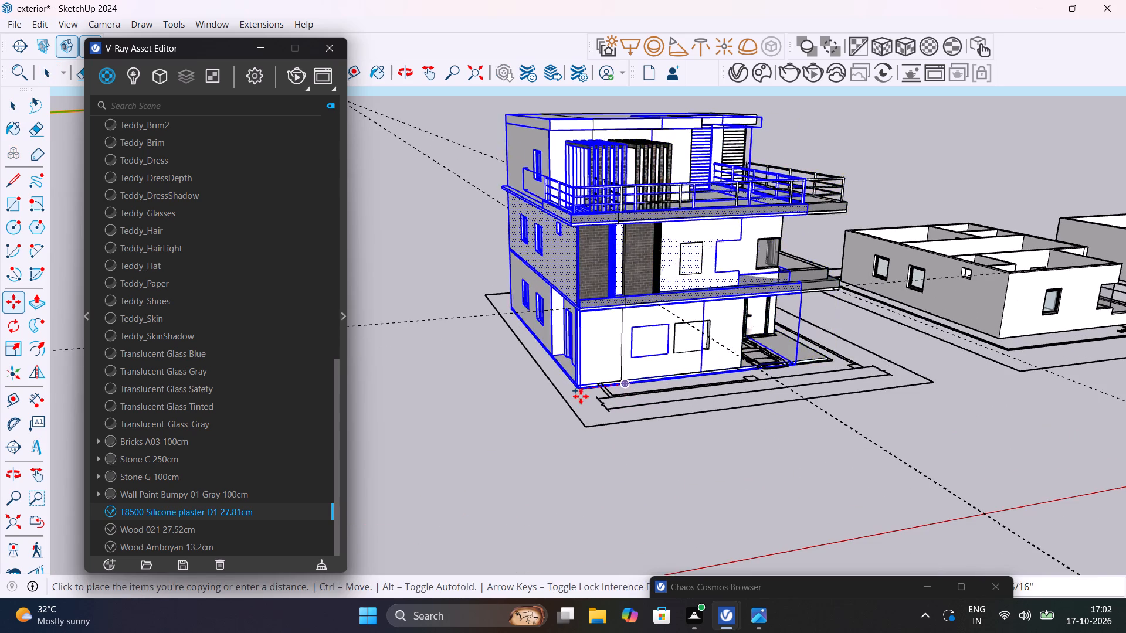
pyautogui.scroll(-19, 581, 396)
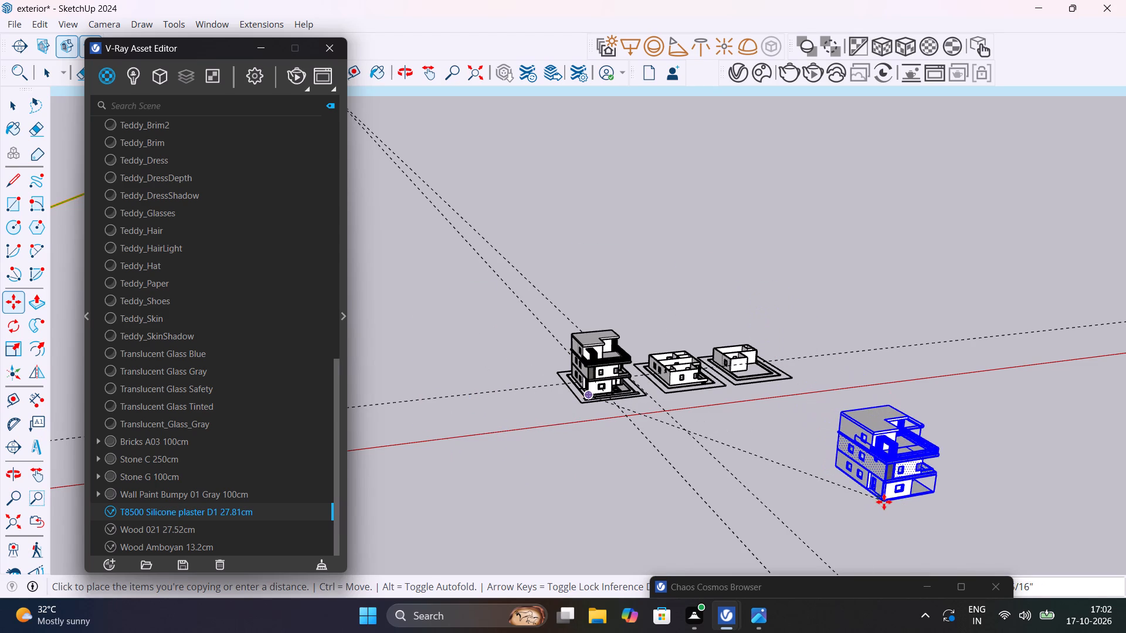
pyautogui.click(884, 501)
pyautogui.press('space')
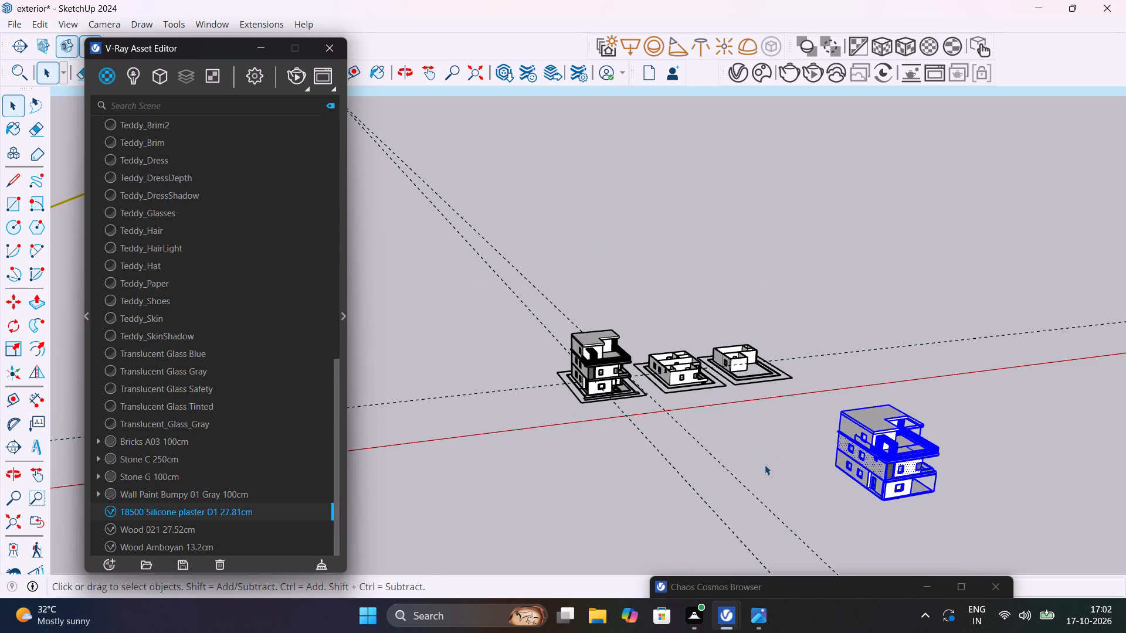
pyautogui.click(775, 499)
# Examine the copied house's front and side facades, then its roof terrace and pergola up close.
pyautogui.scroll(8, 827, 479)
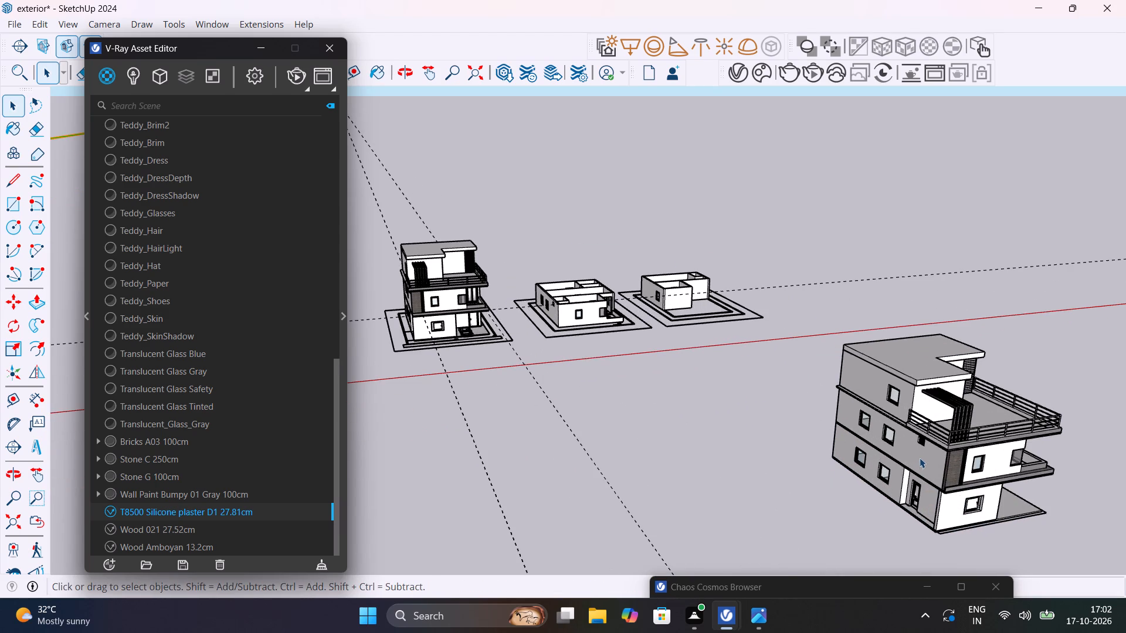
pyautogui.moveTo(922, 454); pyautogui.dragTo(688, 380, button='middle')
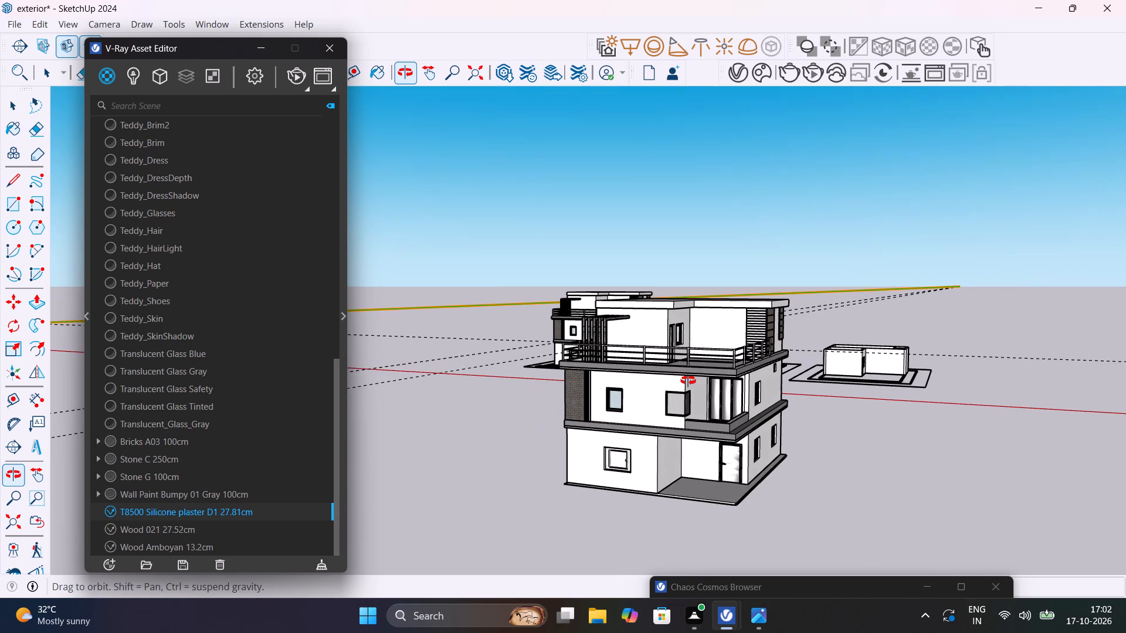
pyautogui.moveTo(688, 380); pyautogui.dragTo(680, 386, button='middle')
pyautogui.scroll(6, 729, 464)
pyautogui.moveTo(740, 471); pyautogui.dragTo(738, 471, button='middle')
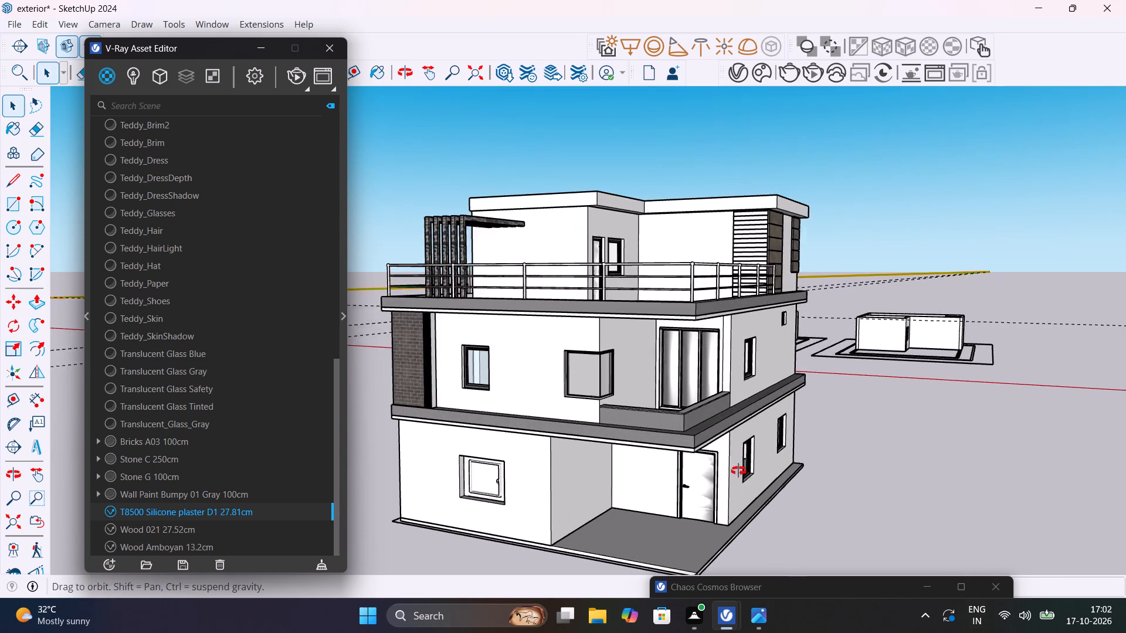
pyautogui.moveTo(738, 471); pyautogui.dragTo(653, 475, button='middle')
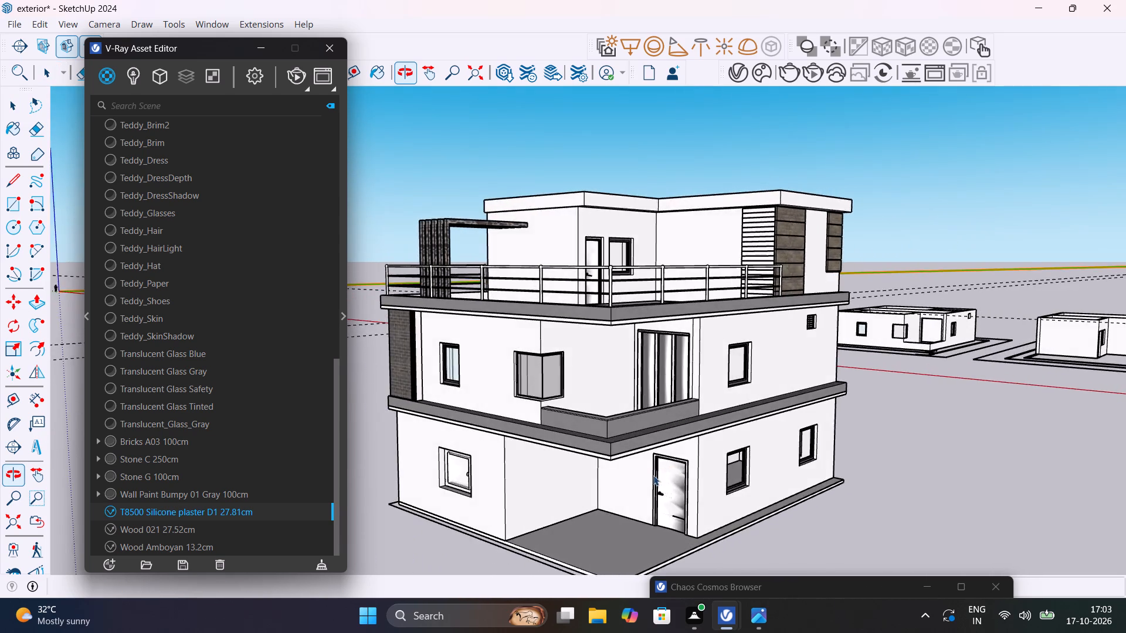
pyautogui.scroll(-5, 654, 476)
pyautogui.moveTo(659, 448); pyautogui.dragTo(597, 540, button='middle')
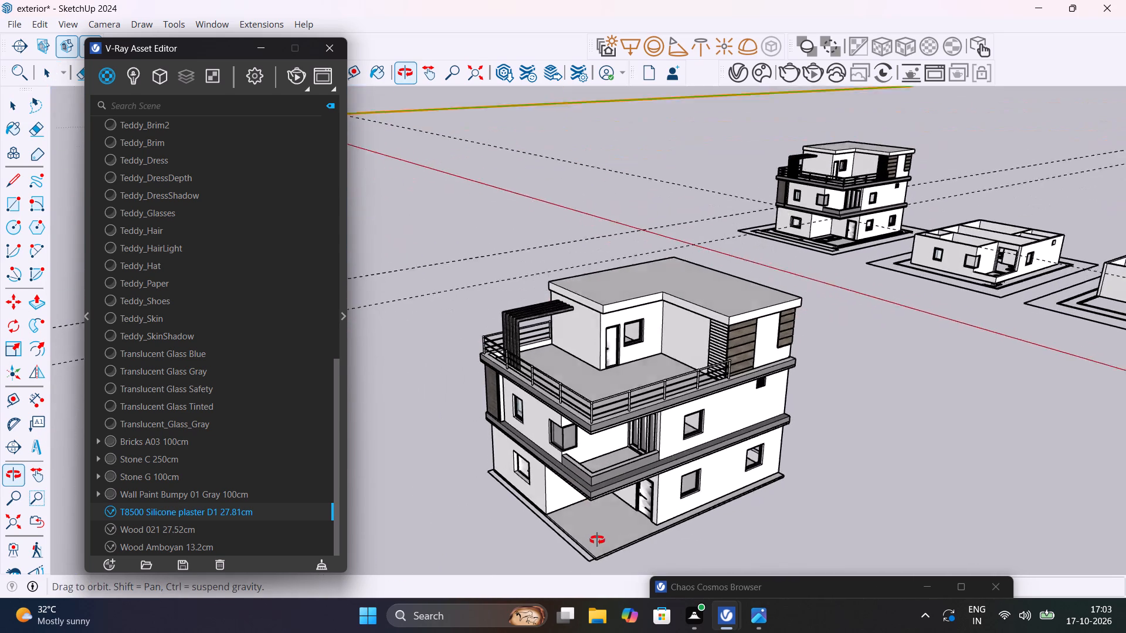
pyautogui.moveTo(597, 540); pyautogui.dragTo(808, 502, button='middle')
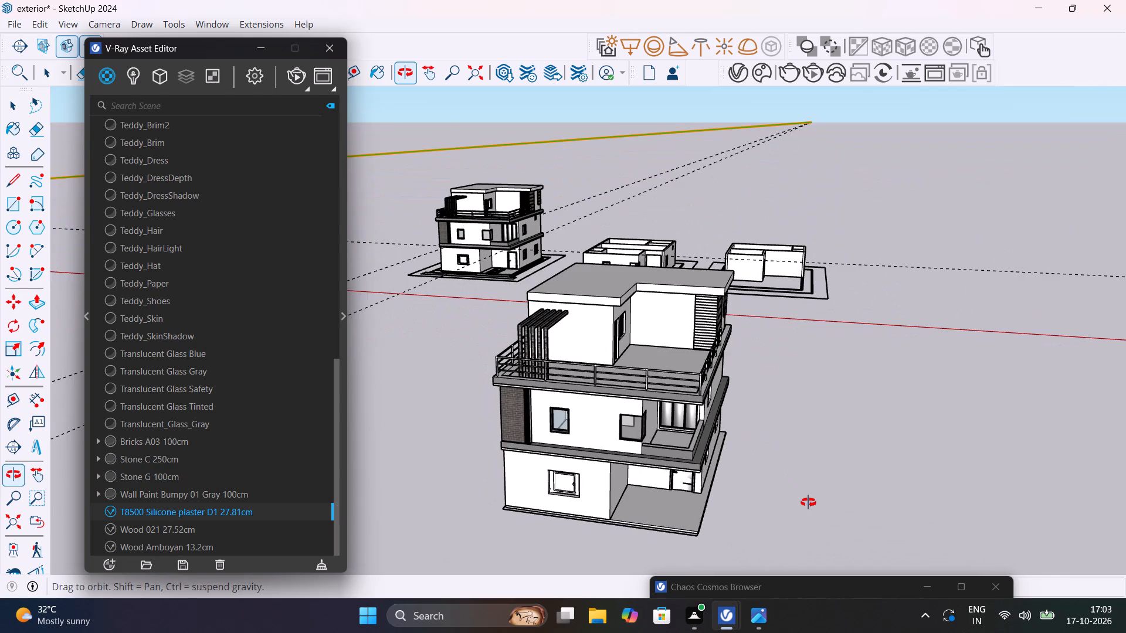
pyautogui.moveTo(808, 502); pyautogui.dragTo(807, 495, button='middle')
pyautogui.scroll(9, 525, 332)
pyautogui.moveTo(561, 341); pyautogui.dragTo(657, 298, button='middle')
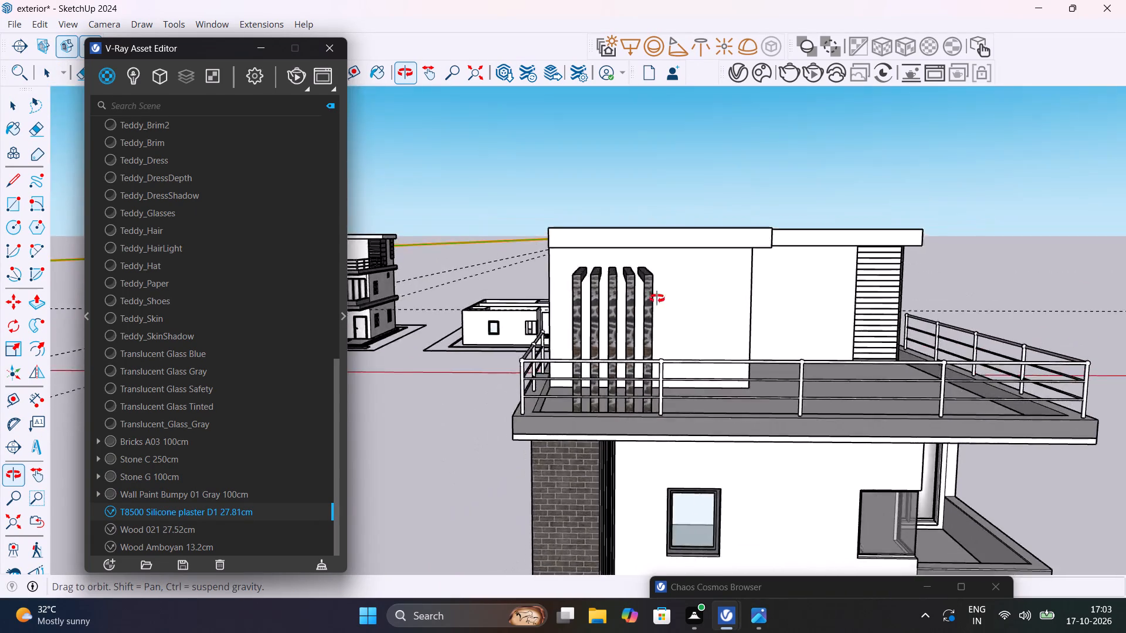
pyautogui.moveTo(657, 298); pyautogui.dragTo(859, 347, button='middle')
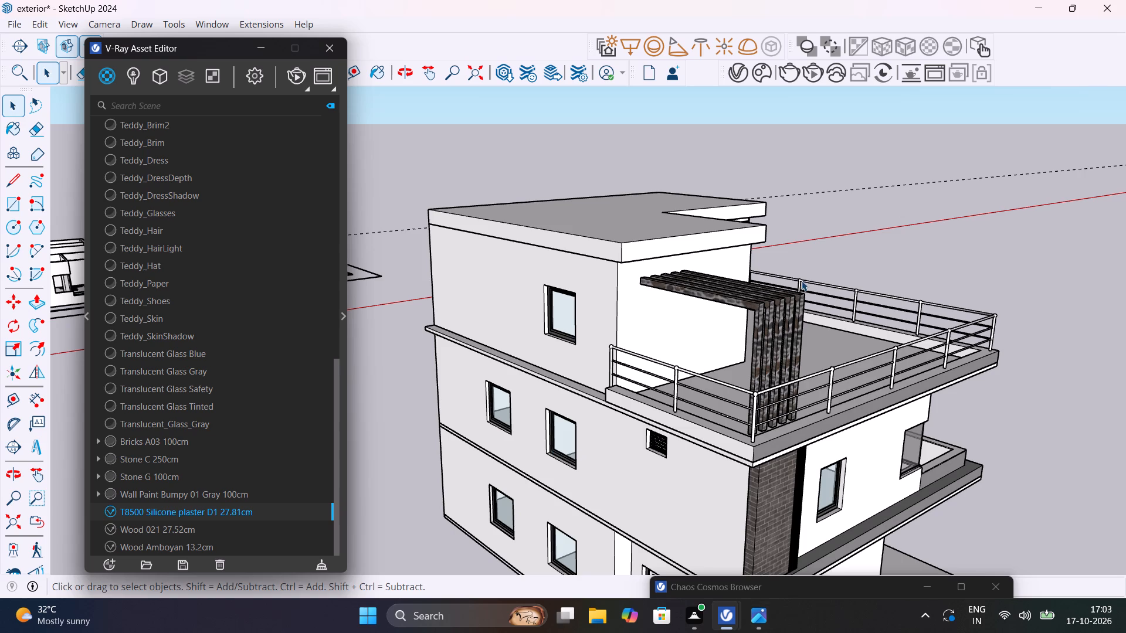
pyautogui.moveTo(767, 280); pyautogui.dragTo(441, 202, button='middle')
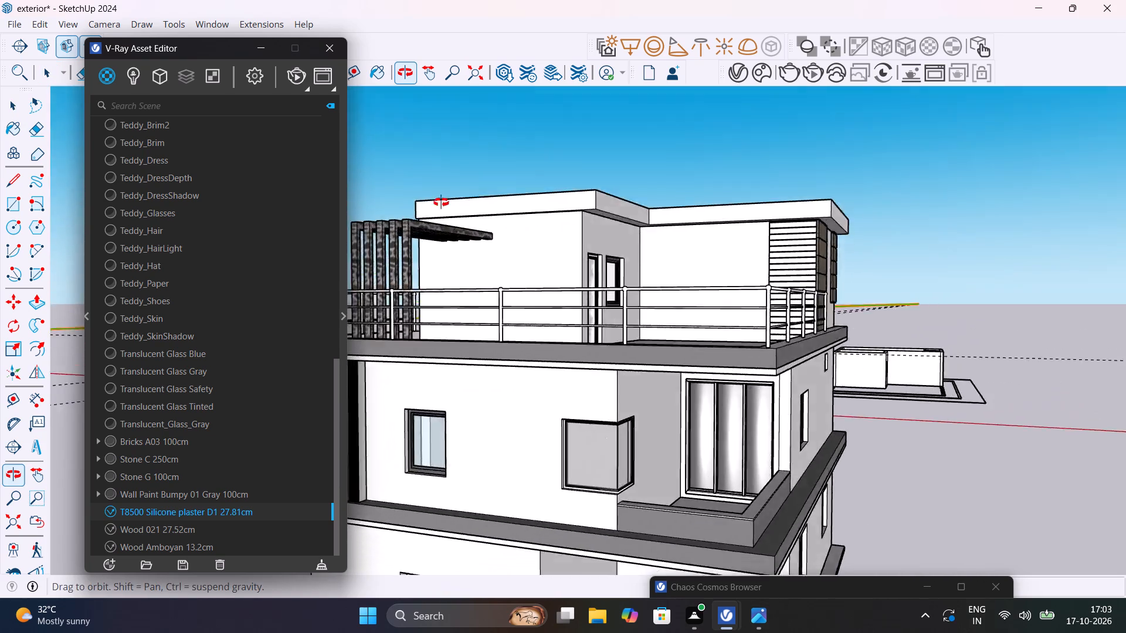
pyautogui.moveTo(441, 202); pyautogui.dragTo(460, 190, button='middle')
# Examine the copied house's top-floor terrace wall, slatted panel and the underside of the roof overhang up close.
pyautogui.scroll(1, 460, 190)
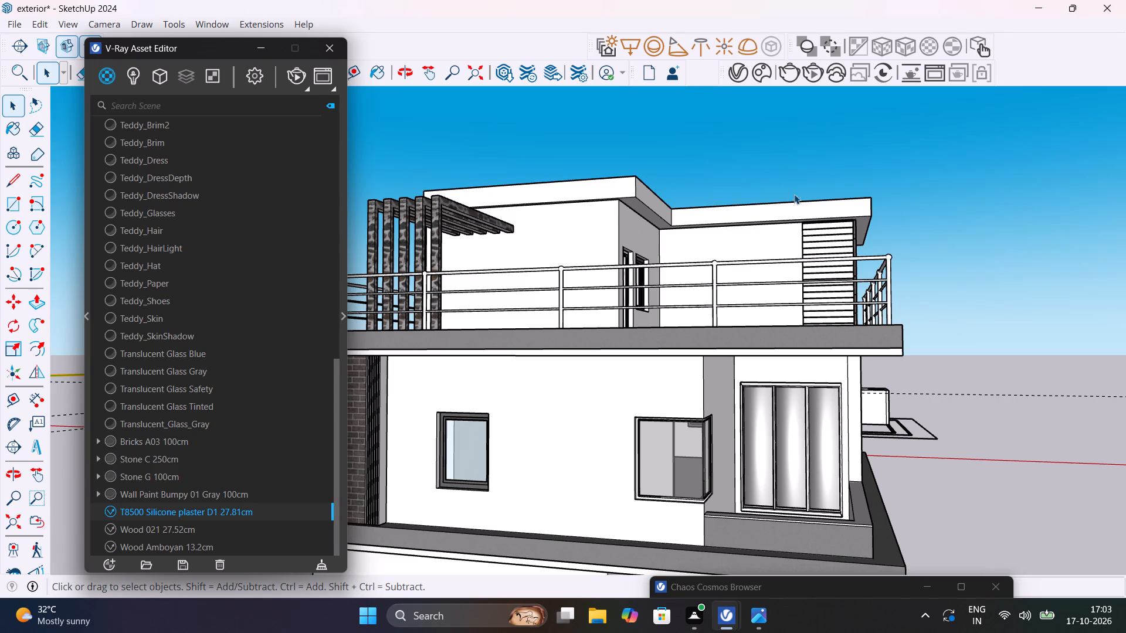
pyautogui.scroll(12, 791, 227)
pyautogui.moveTo(799, 219); pyautogui.dragTo(809, 197, button='middle')
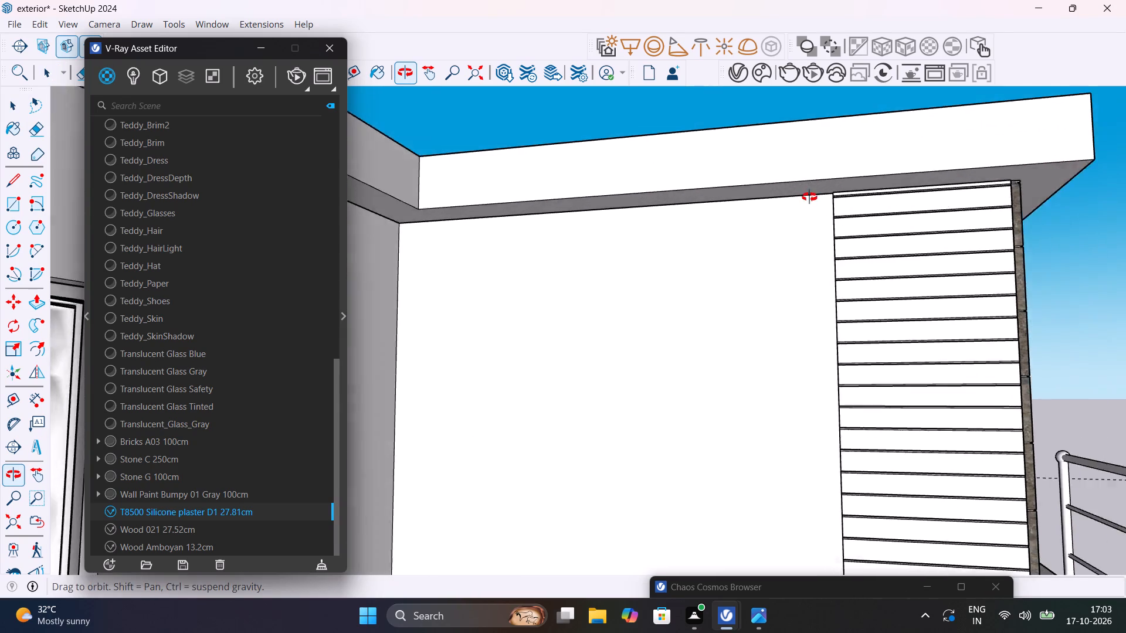
pyautogui.moveTo(809, 197); pyautogui.dragTo(888, 302, button='middle')
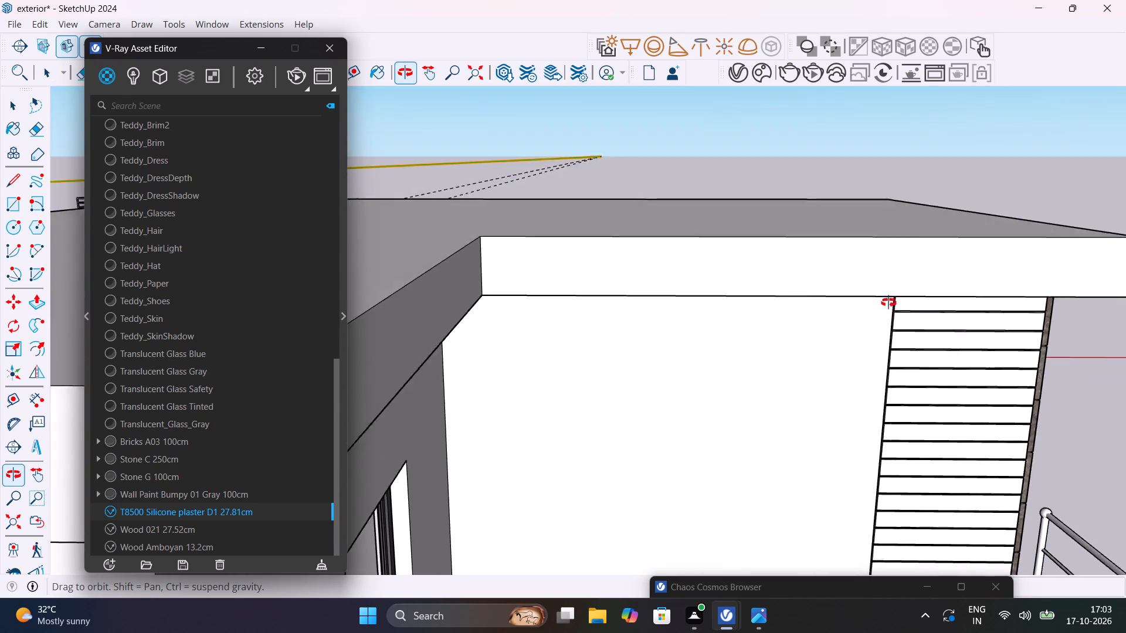
pyautogui.moveTo(888, 302); pyautogui.dragTo(837, 223, button='middle')
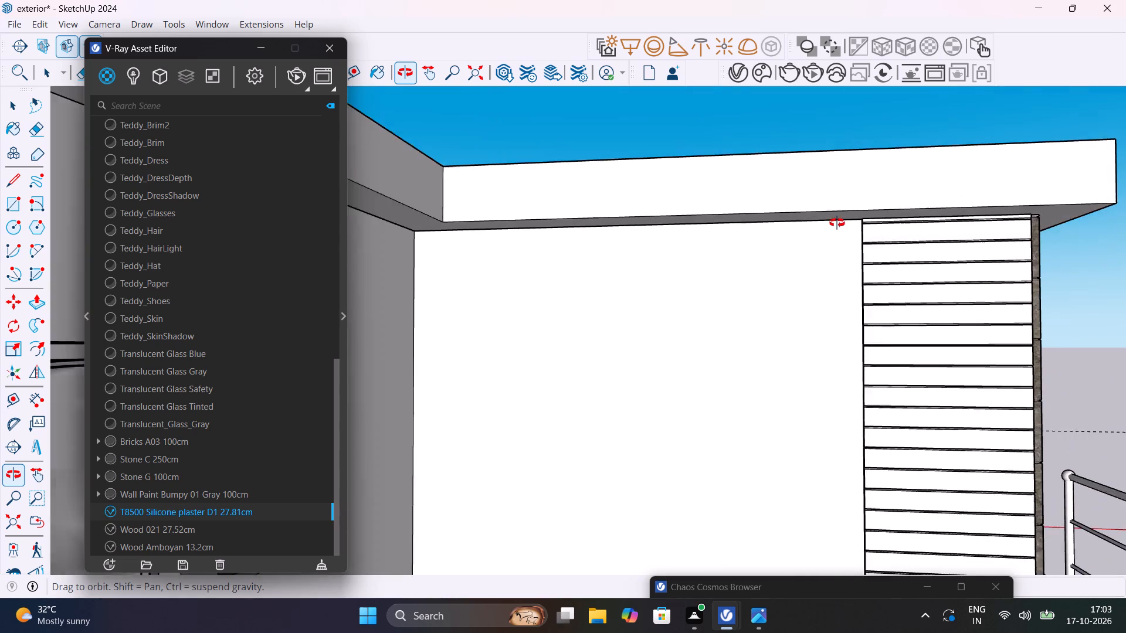
pyautogui.moveTo(837, 223); pyautogui.dragTo(852, 190, button='middle')
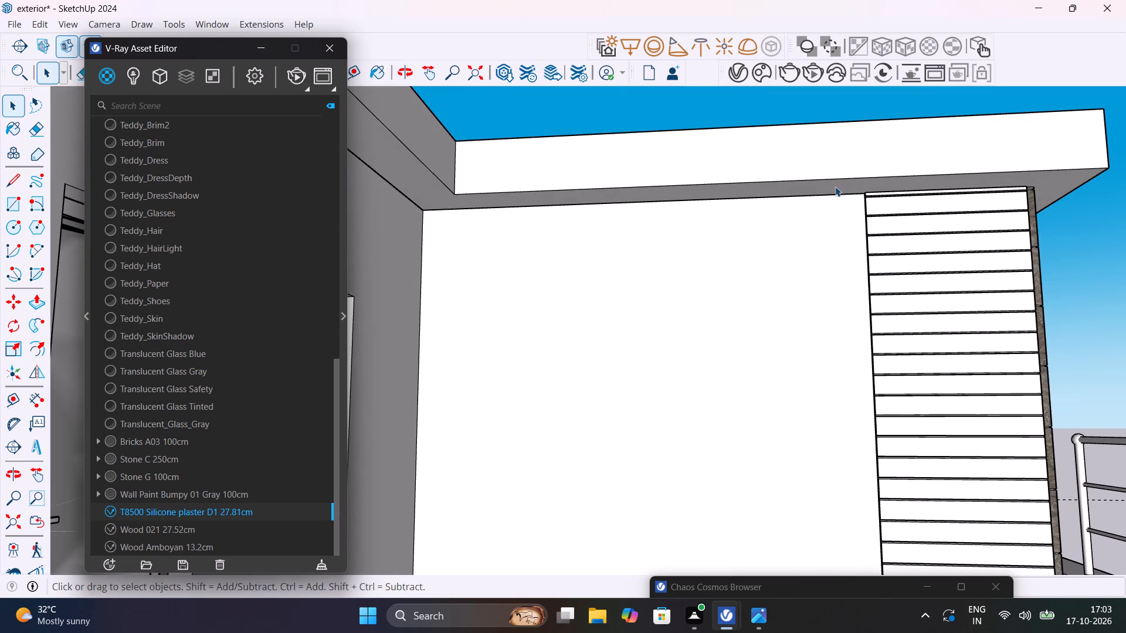
pyautogui.scroll(8, 837, 196)
pyautogui.scroll(-9, 844, 203)
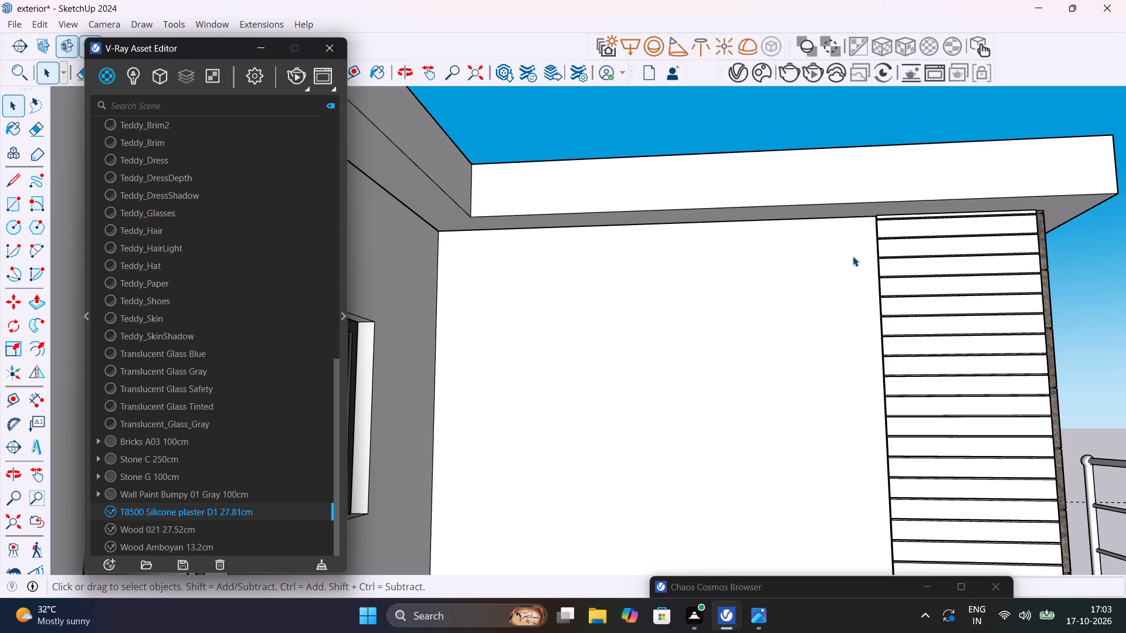
pyautogui.scroll(-6, 852, 266)
pyautogui.moveTo(848, 263); pyautogui.dragTo(835, 280, button='middle')
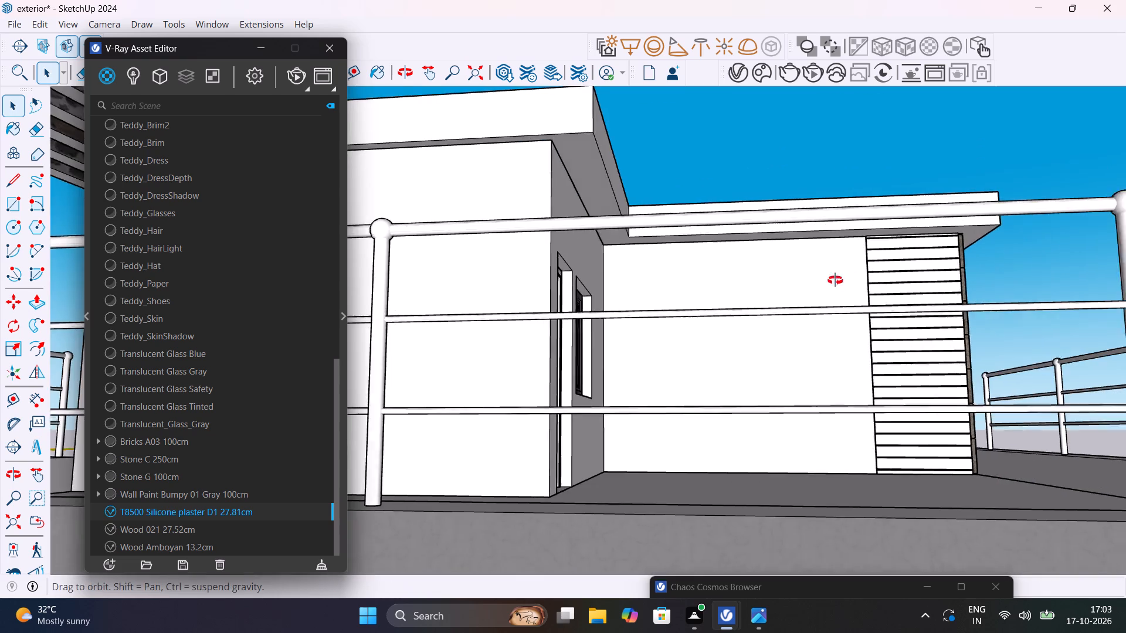
pyautogui.moveTo(835, 280); pyautogui.dragTo(830, 242, button='middle')
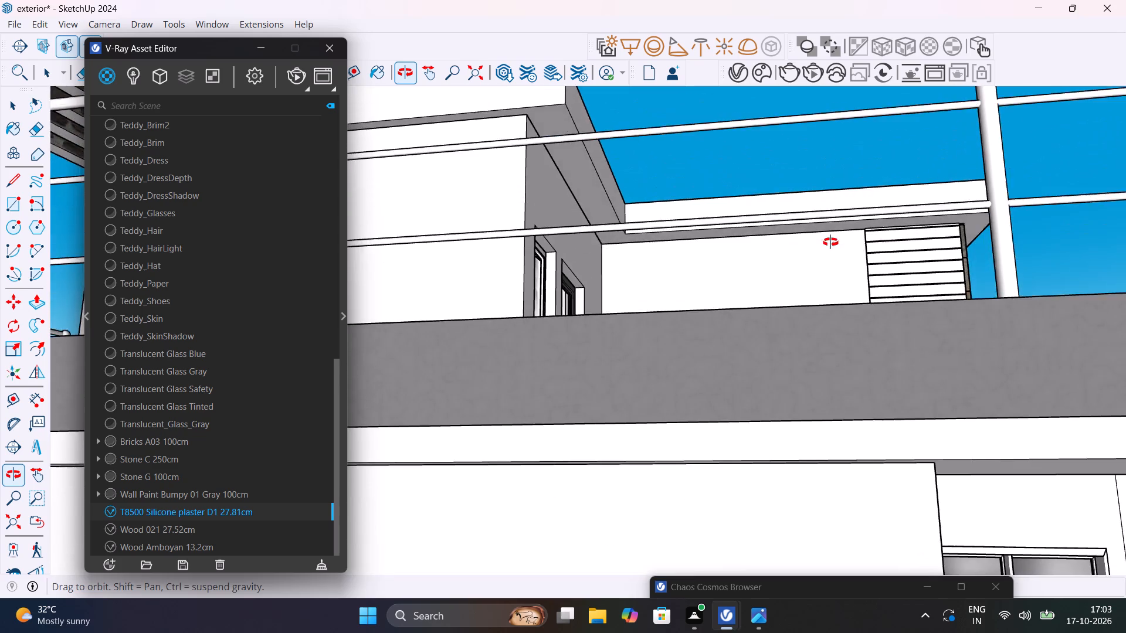
pyautogui.moveTo(830, 242); pyautogui.dragTo(818, 304, button='middle')
pyautogui.scroll(9, 797, 237)
pyautogui.moveTo(802, 256); pyautogui.dragTo(808, 203, button='middle')
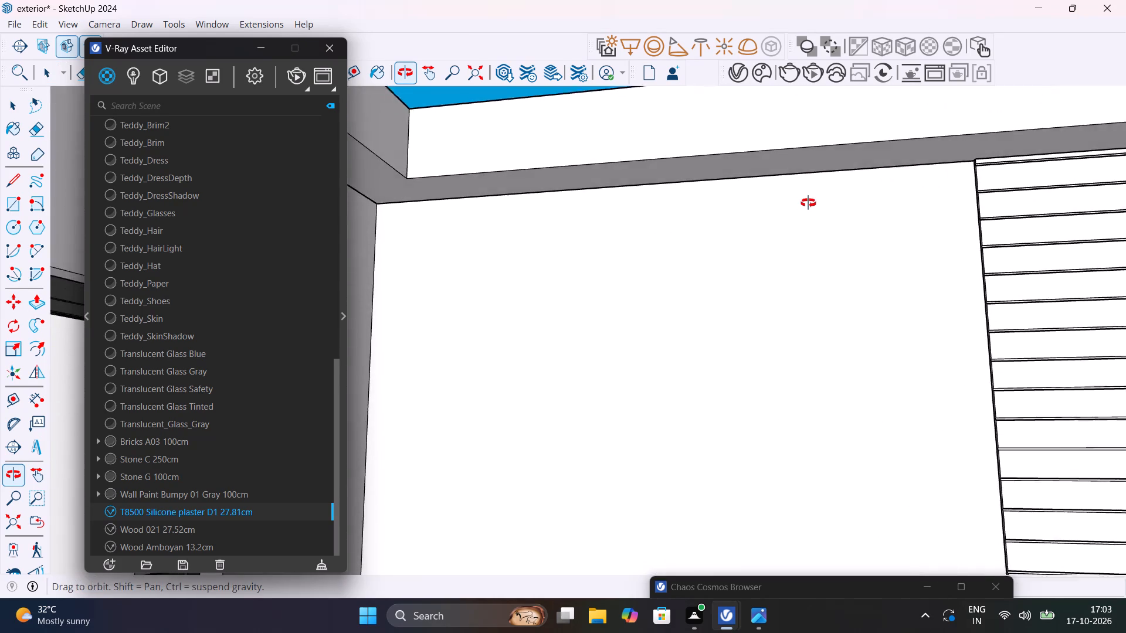
pyautogui.moveTo(808, 203); pyautogui.dragTo(740, 243, button='middle')
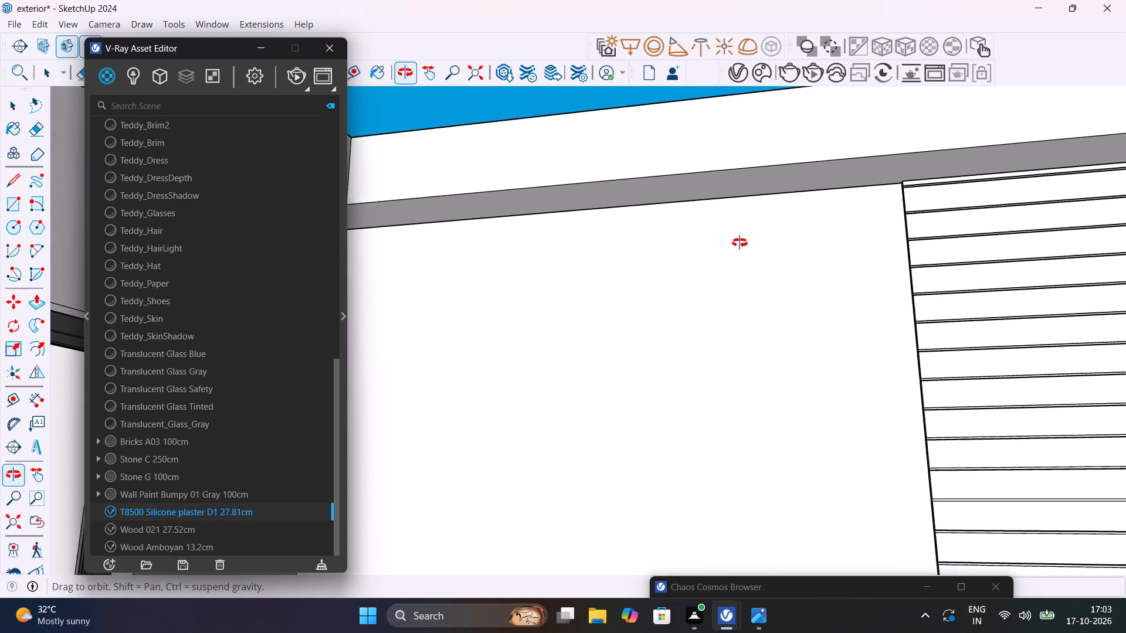
pyautogui.moveTo(740, 243); pyautogui.dragTo(853, 244, button='middle')
pyautogui.scroll(-3, 853, 243)
pyautogui.moveTo(876, 259); pyautogui.dragTo(662, 210, button='middle')
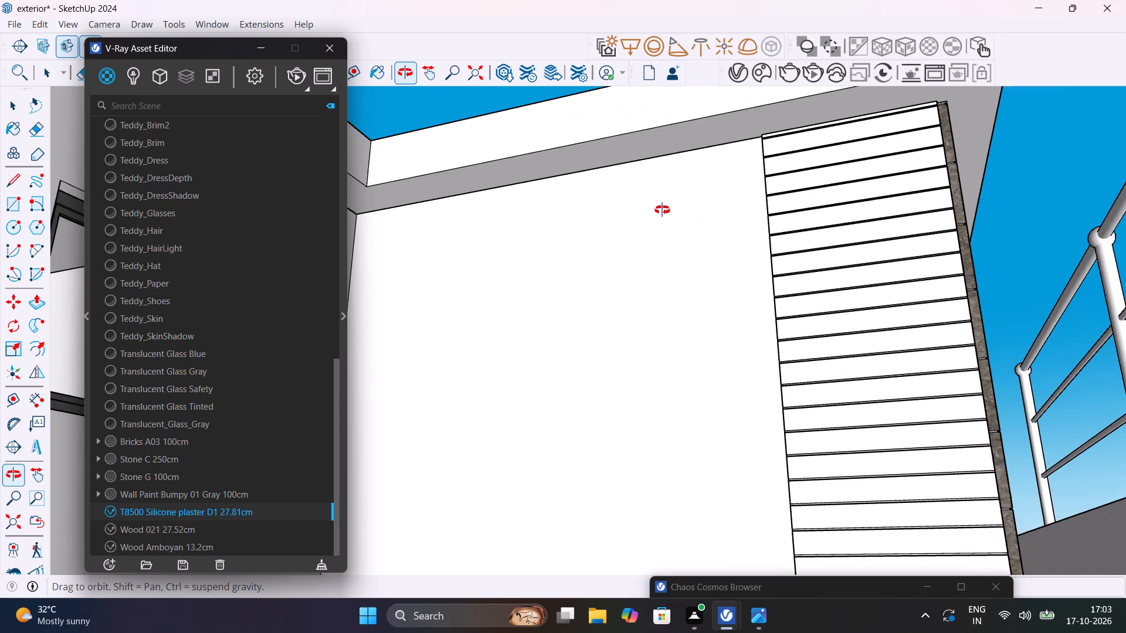
pyautogui.moveTo(662, 210); pyautogui.dragTo(703, 263, button='middle')
pyautogui.scroll(2, 484, 226)
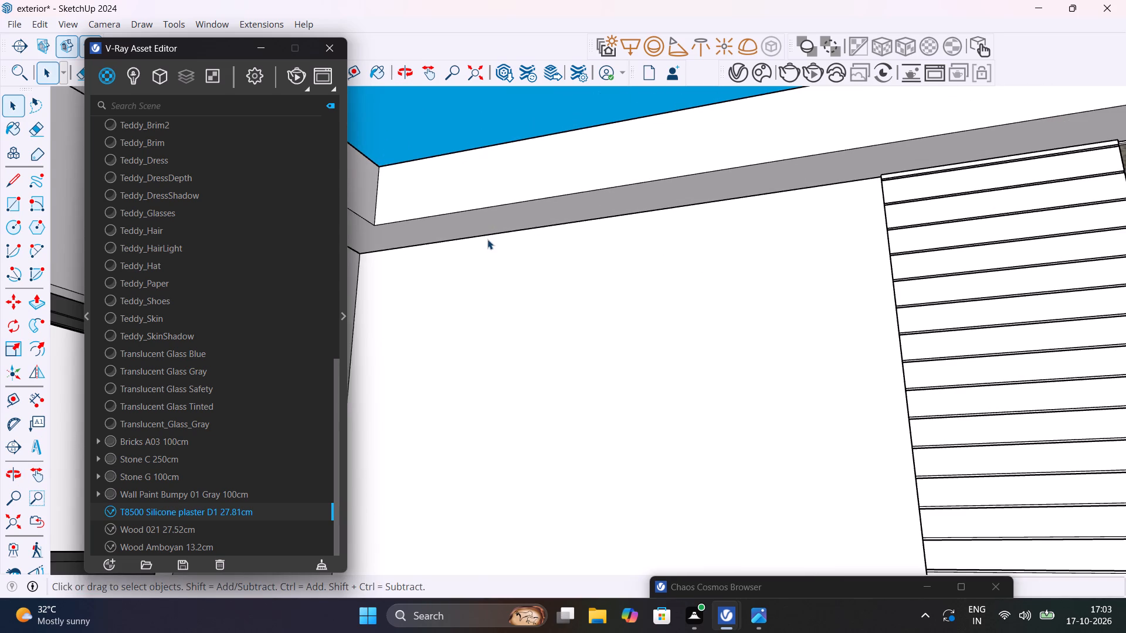
pyautogui.moveTo(497, 232); pyautogui.dragTo(555, 216, button='middle')
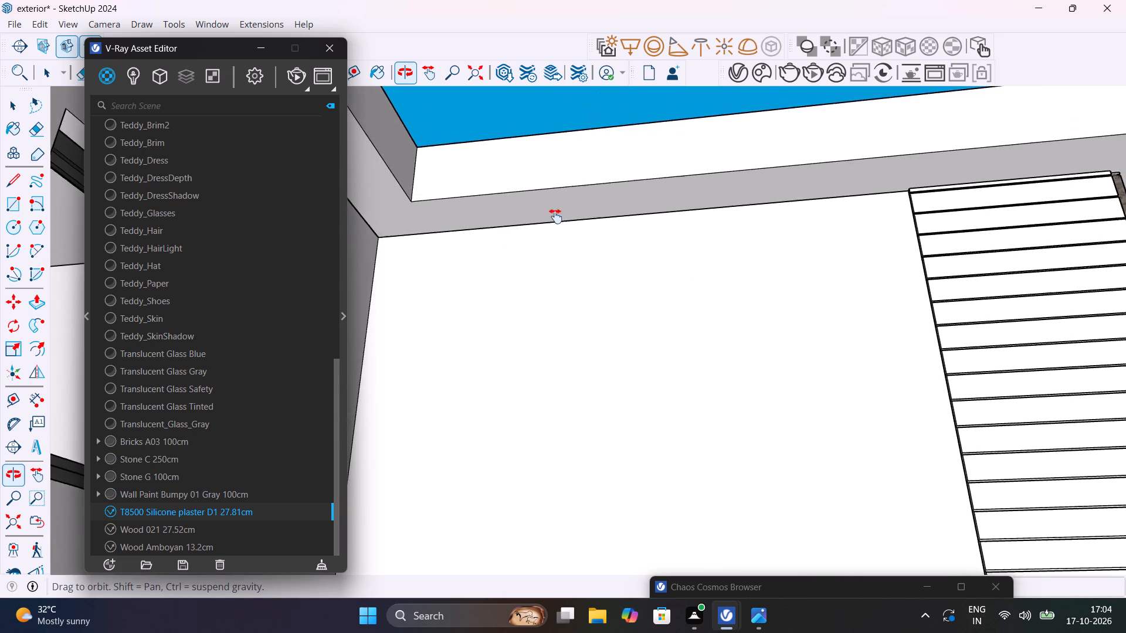
pyautogui.moveTo(555, 216); pyautogui.dragTo(560, 269, button='middle')
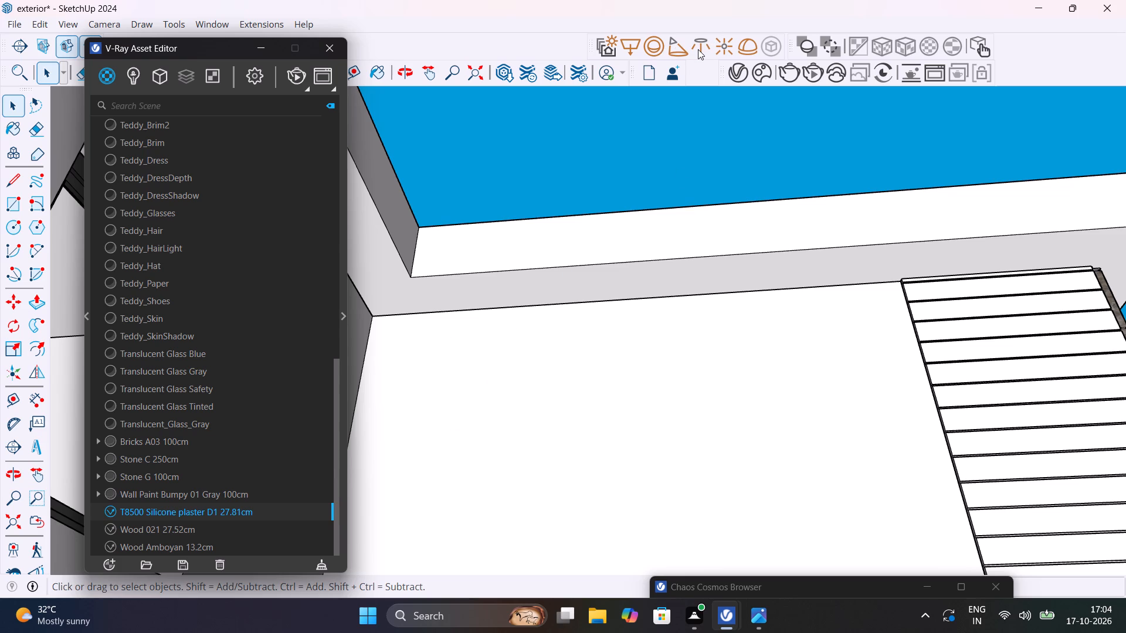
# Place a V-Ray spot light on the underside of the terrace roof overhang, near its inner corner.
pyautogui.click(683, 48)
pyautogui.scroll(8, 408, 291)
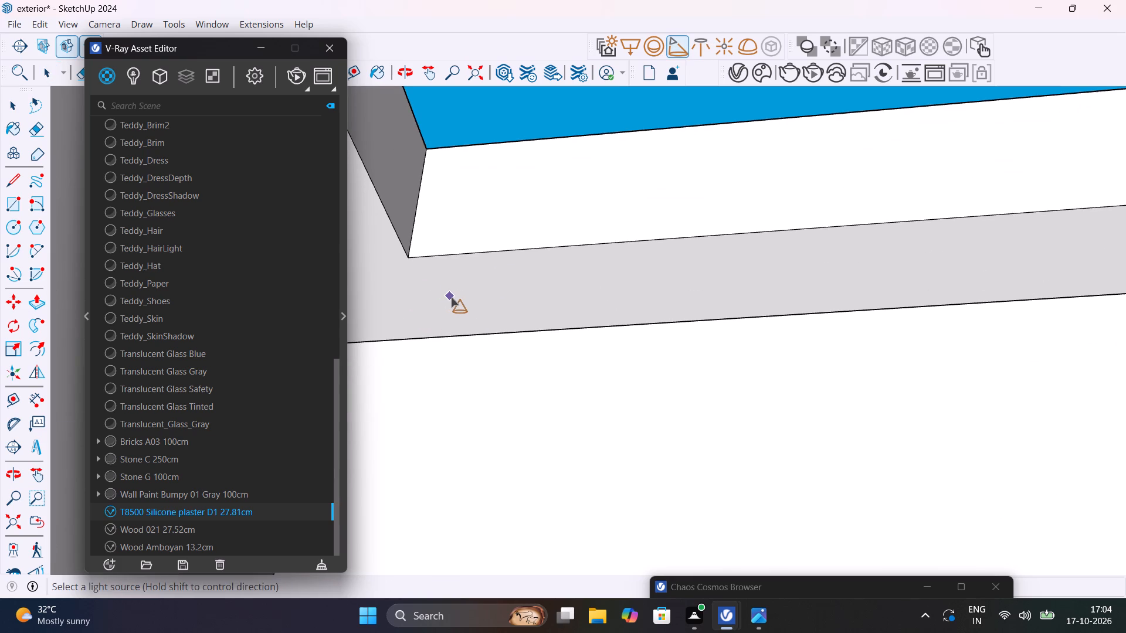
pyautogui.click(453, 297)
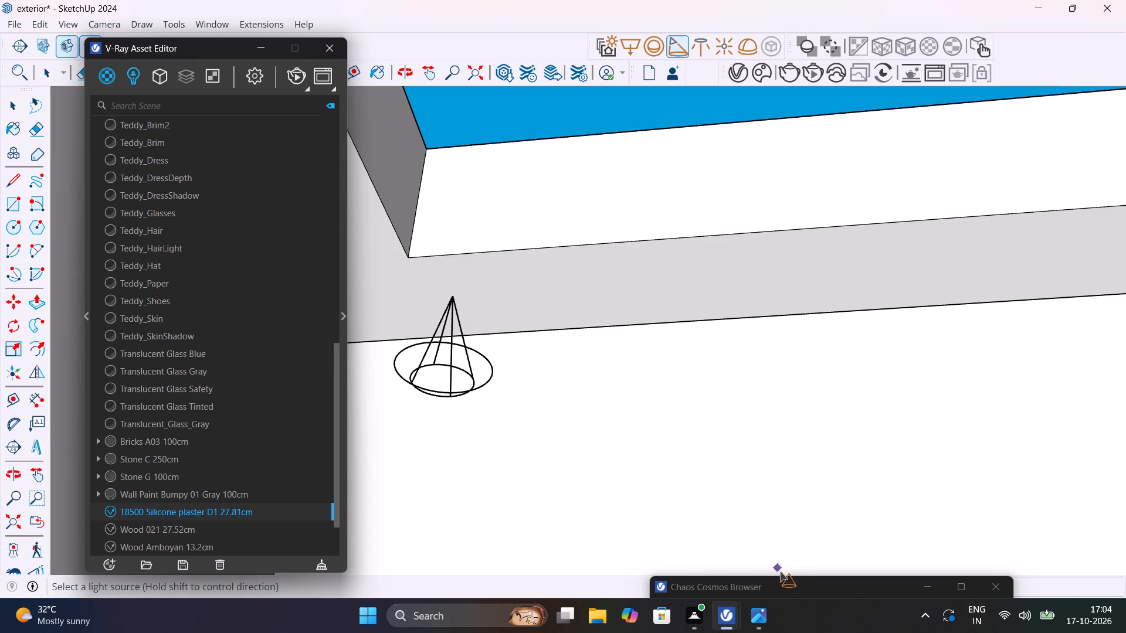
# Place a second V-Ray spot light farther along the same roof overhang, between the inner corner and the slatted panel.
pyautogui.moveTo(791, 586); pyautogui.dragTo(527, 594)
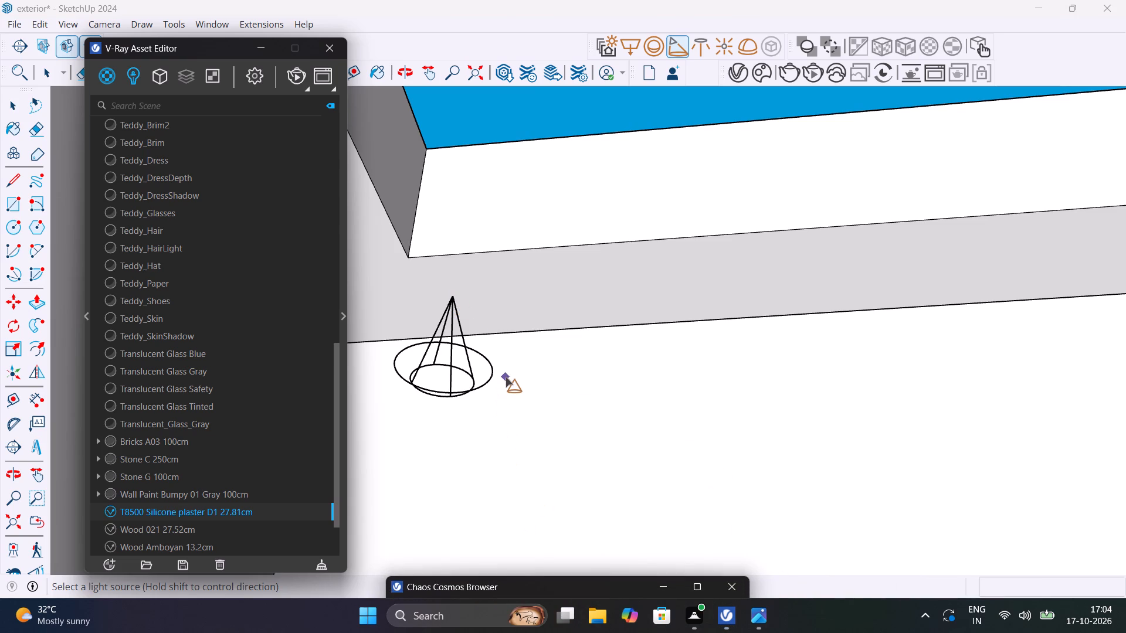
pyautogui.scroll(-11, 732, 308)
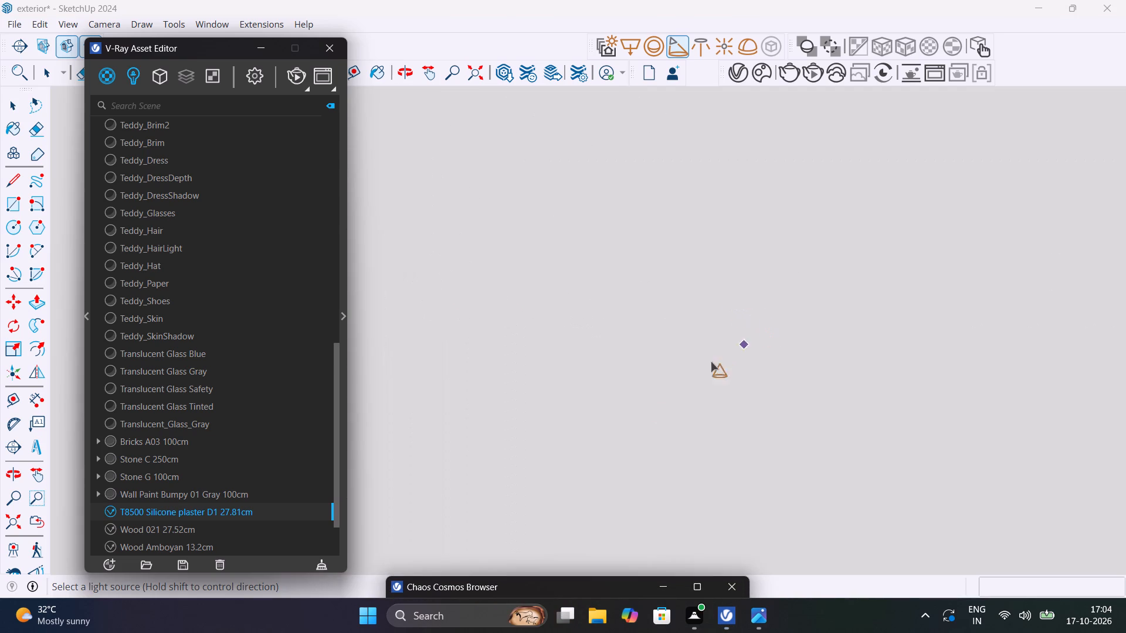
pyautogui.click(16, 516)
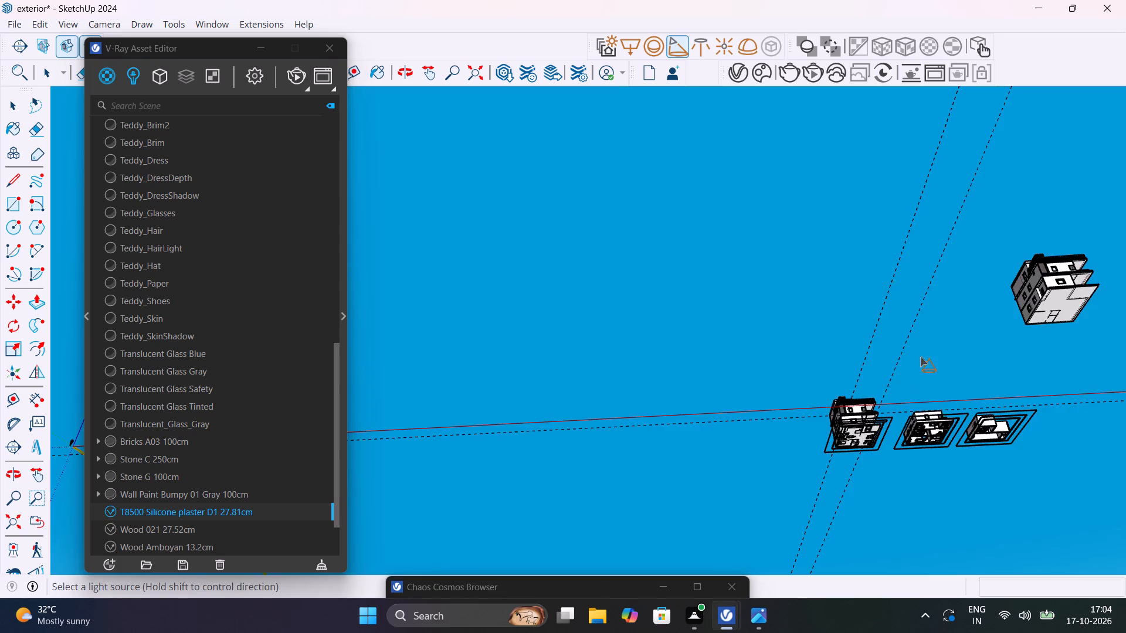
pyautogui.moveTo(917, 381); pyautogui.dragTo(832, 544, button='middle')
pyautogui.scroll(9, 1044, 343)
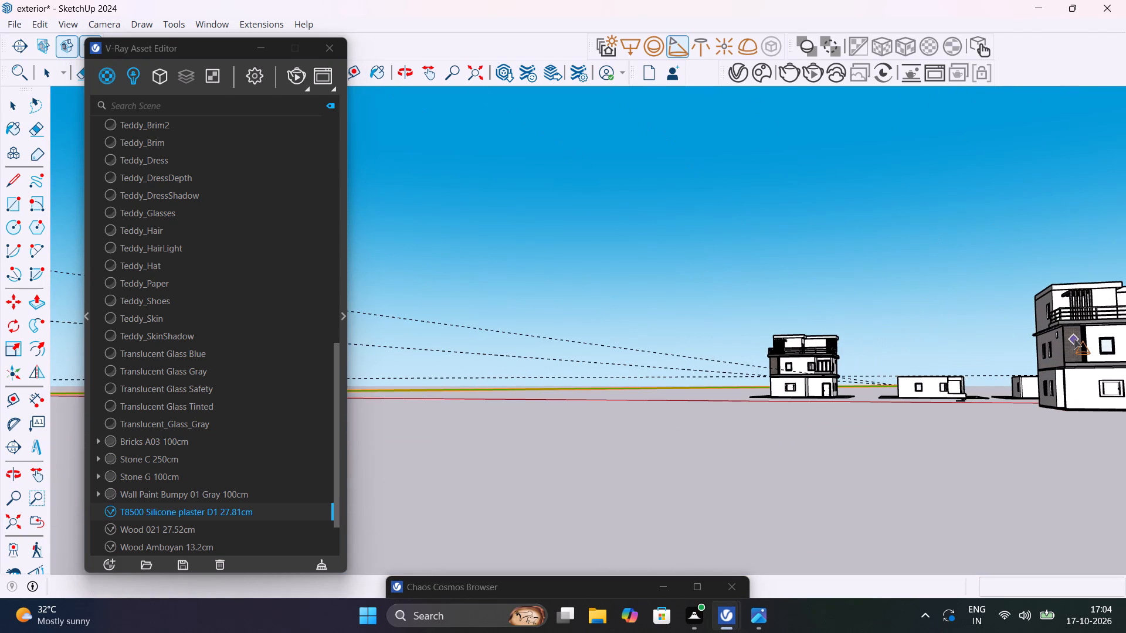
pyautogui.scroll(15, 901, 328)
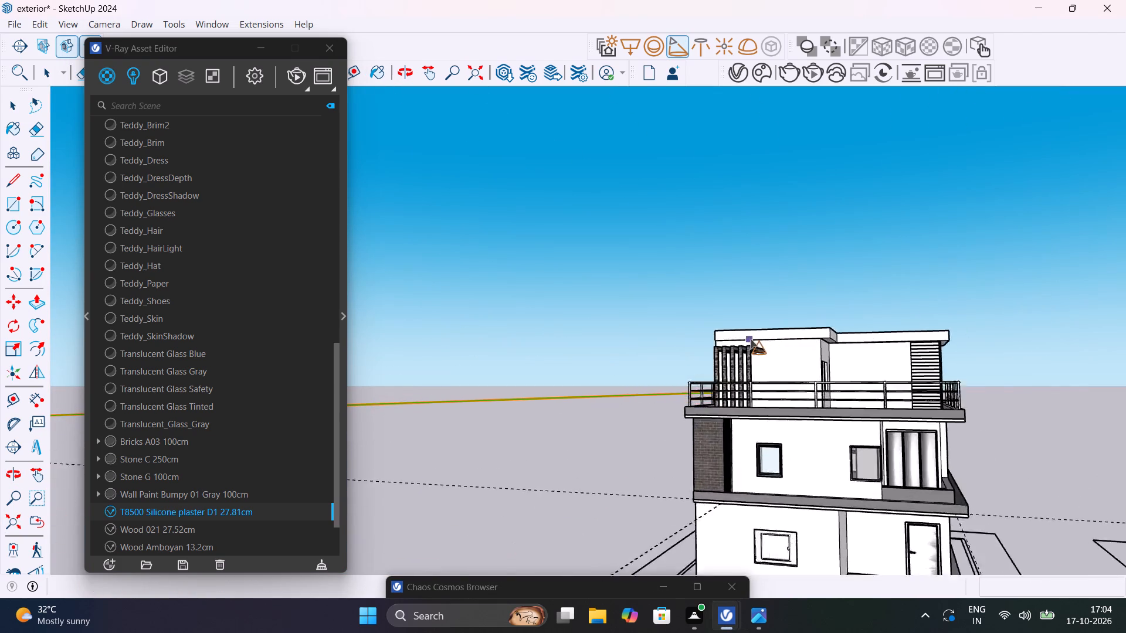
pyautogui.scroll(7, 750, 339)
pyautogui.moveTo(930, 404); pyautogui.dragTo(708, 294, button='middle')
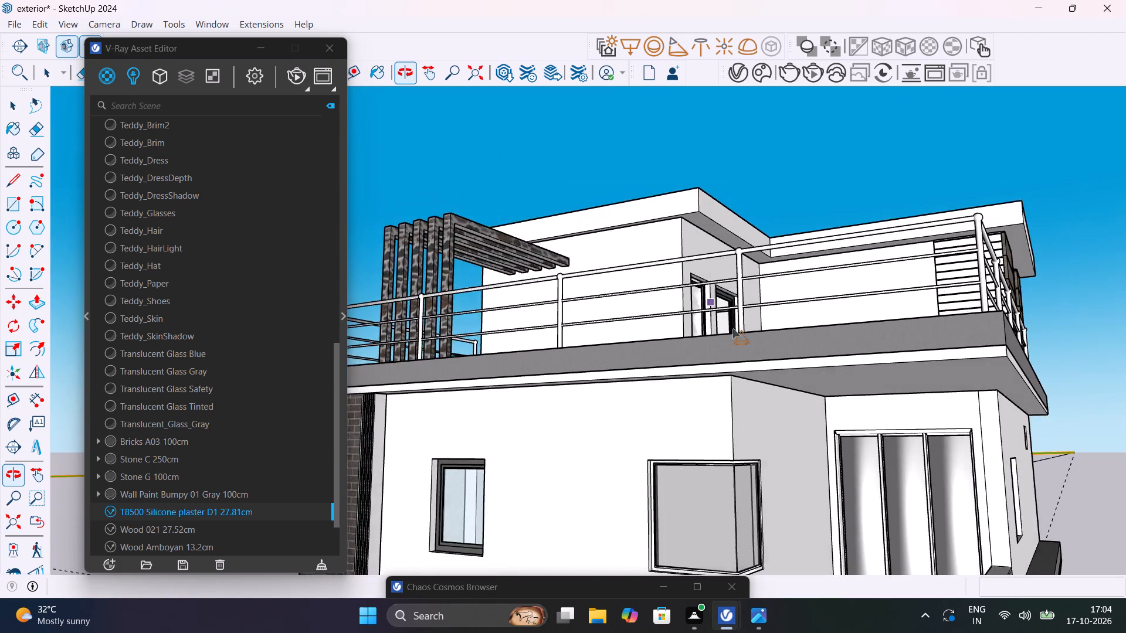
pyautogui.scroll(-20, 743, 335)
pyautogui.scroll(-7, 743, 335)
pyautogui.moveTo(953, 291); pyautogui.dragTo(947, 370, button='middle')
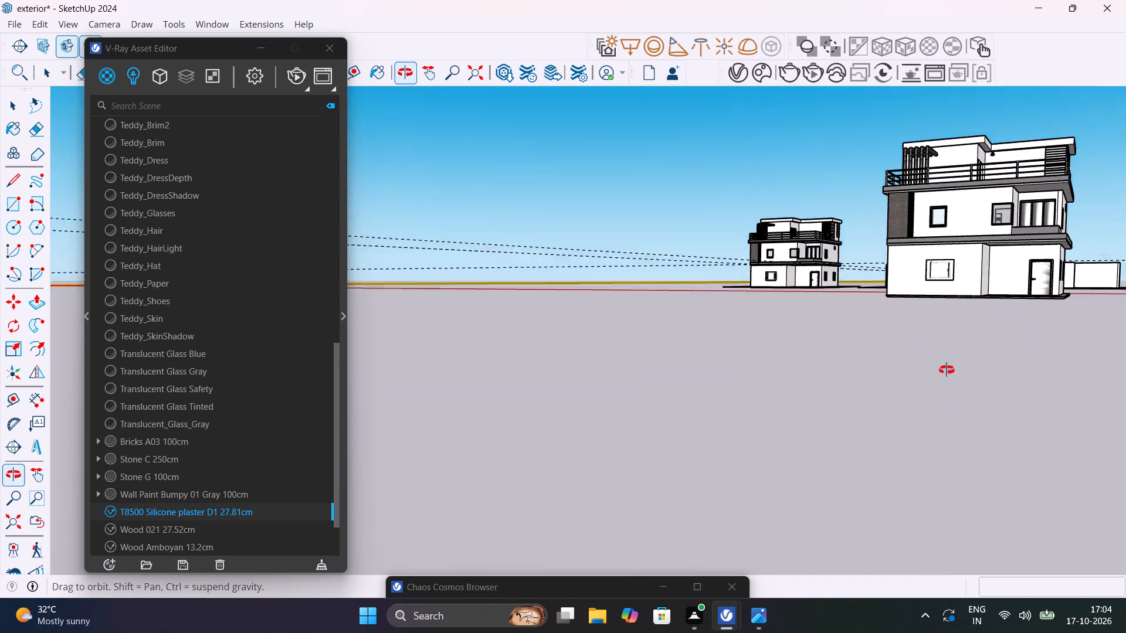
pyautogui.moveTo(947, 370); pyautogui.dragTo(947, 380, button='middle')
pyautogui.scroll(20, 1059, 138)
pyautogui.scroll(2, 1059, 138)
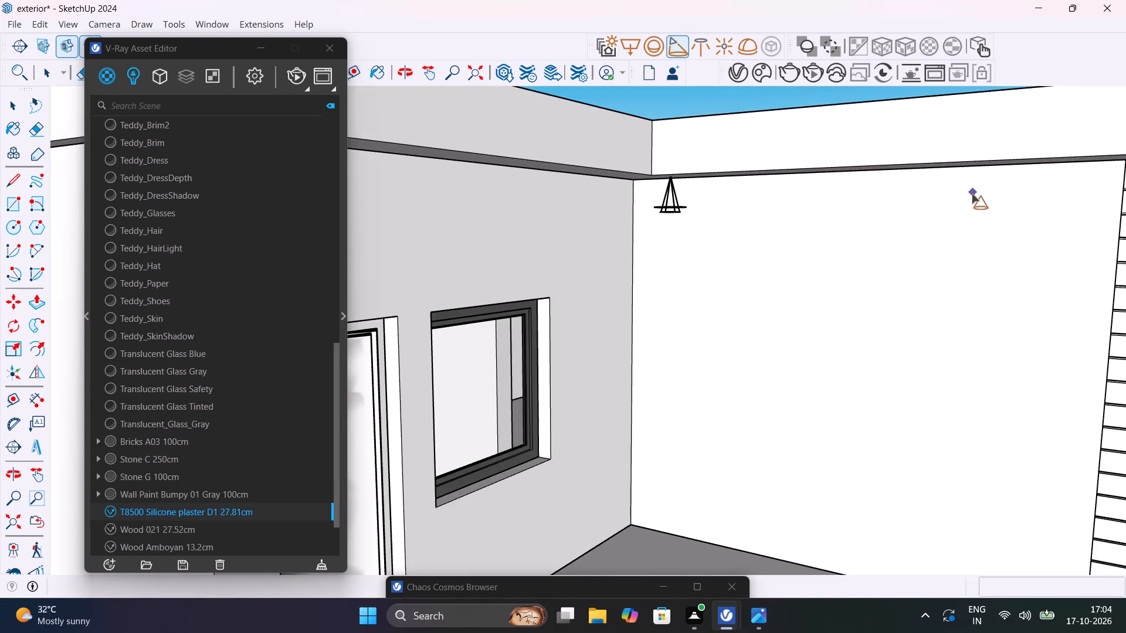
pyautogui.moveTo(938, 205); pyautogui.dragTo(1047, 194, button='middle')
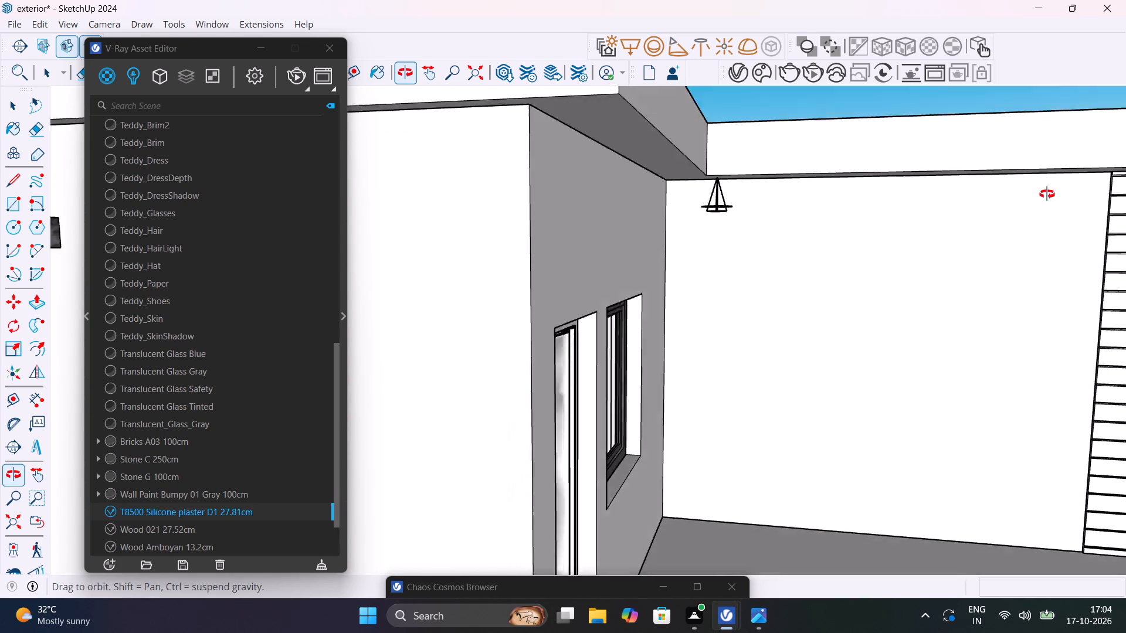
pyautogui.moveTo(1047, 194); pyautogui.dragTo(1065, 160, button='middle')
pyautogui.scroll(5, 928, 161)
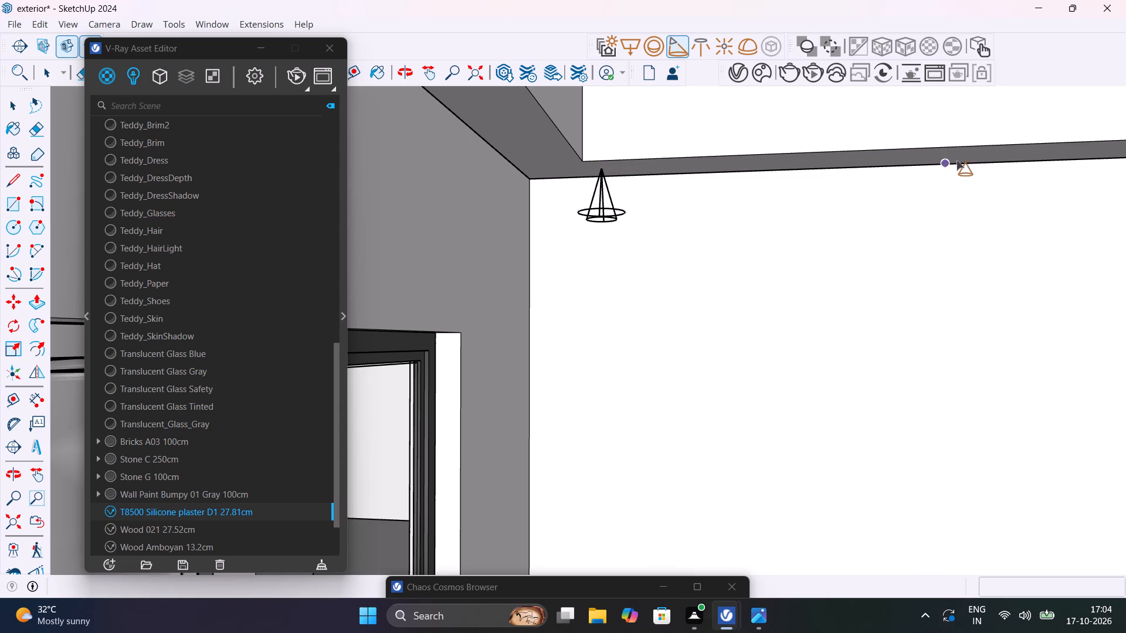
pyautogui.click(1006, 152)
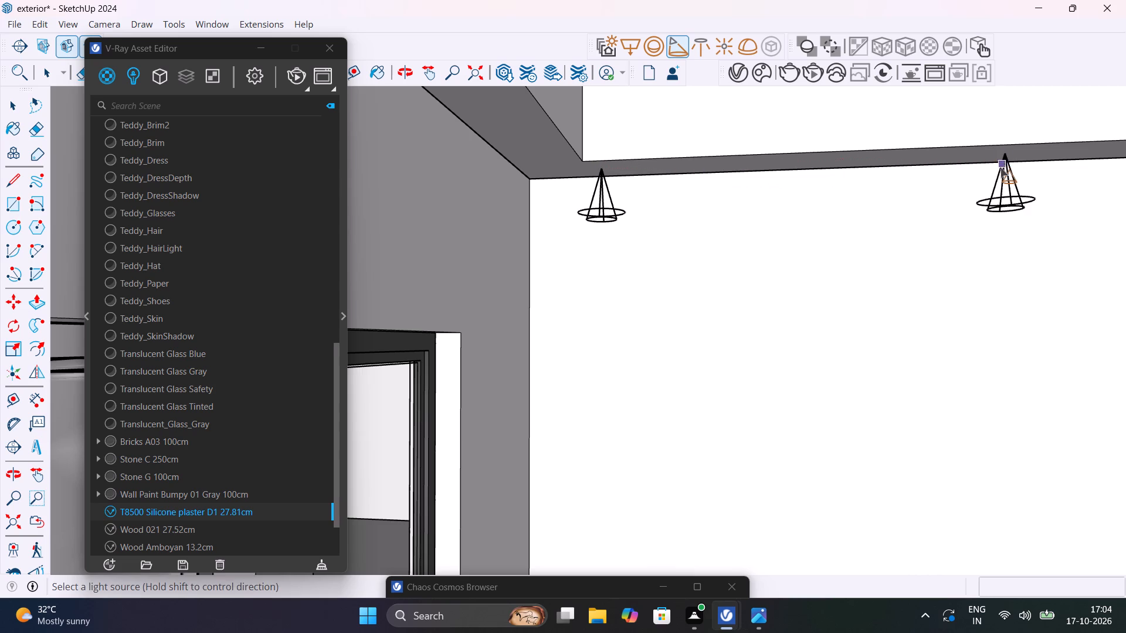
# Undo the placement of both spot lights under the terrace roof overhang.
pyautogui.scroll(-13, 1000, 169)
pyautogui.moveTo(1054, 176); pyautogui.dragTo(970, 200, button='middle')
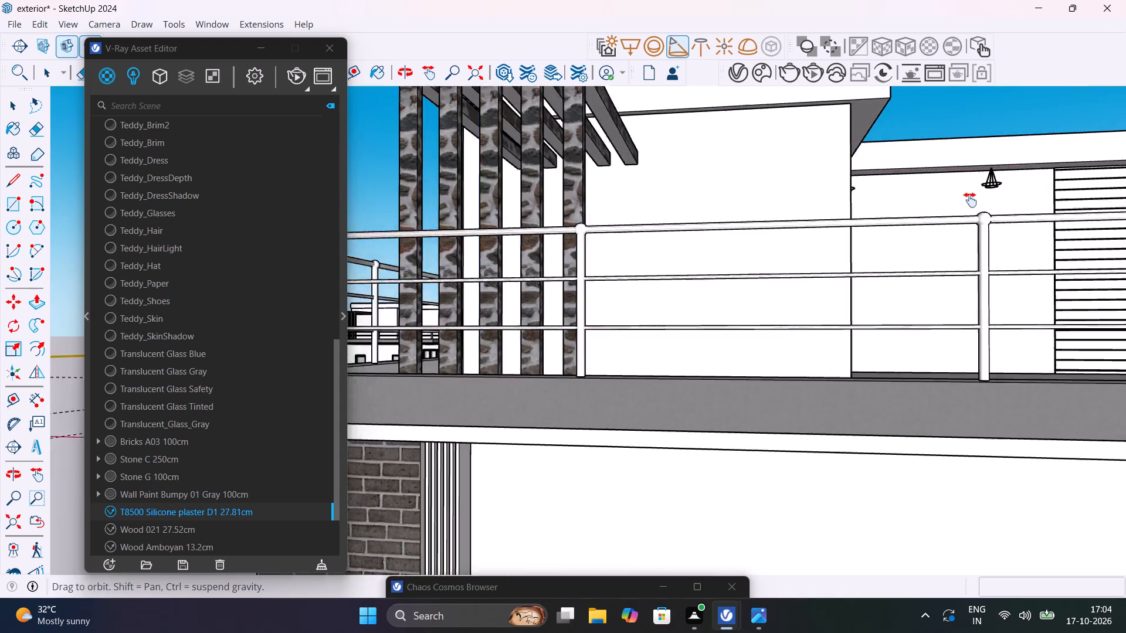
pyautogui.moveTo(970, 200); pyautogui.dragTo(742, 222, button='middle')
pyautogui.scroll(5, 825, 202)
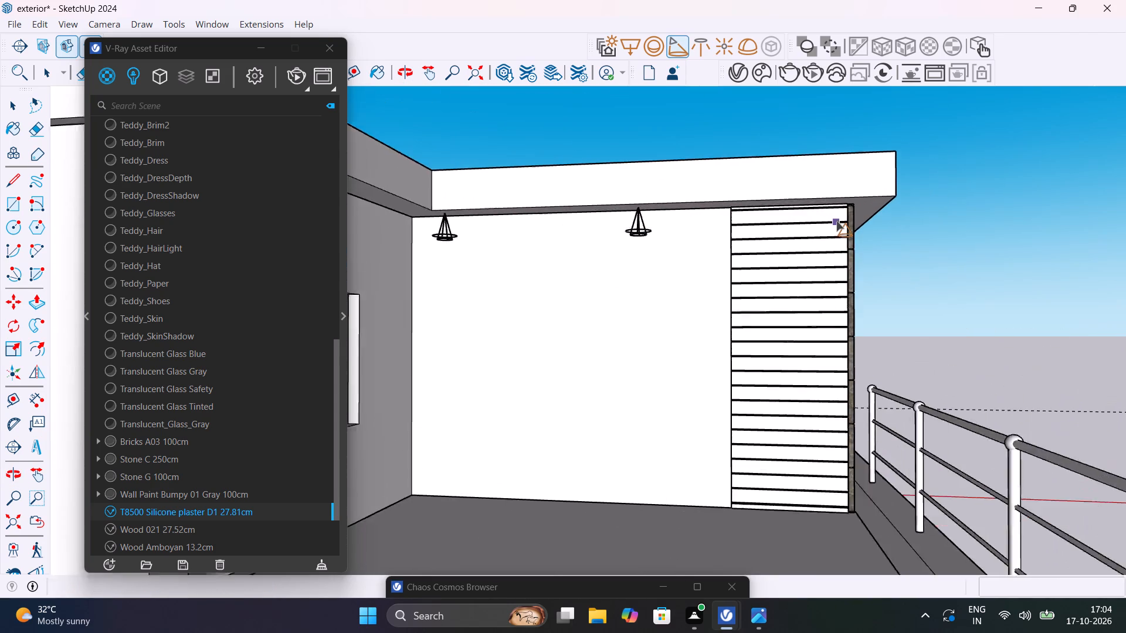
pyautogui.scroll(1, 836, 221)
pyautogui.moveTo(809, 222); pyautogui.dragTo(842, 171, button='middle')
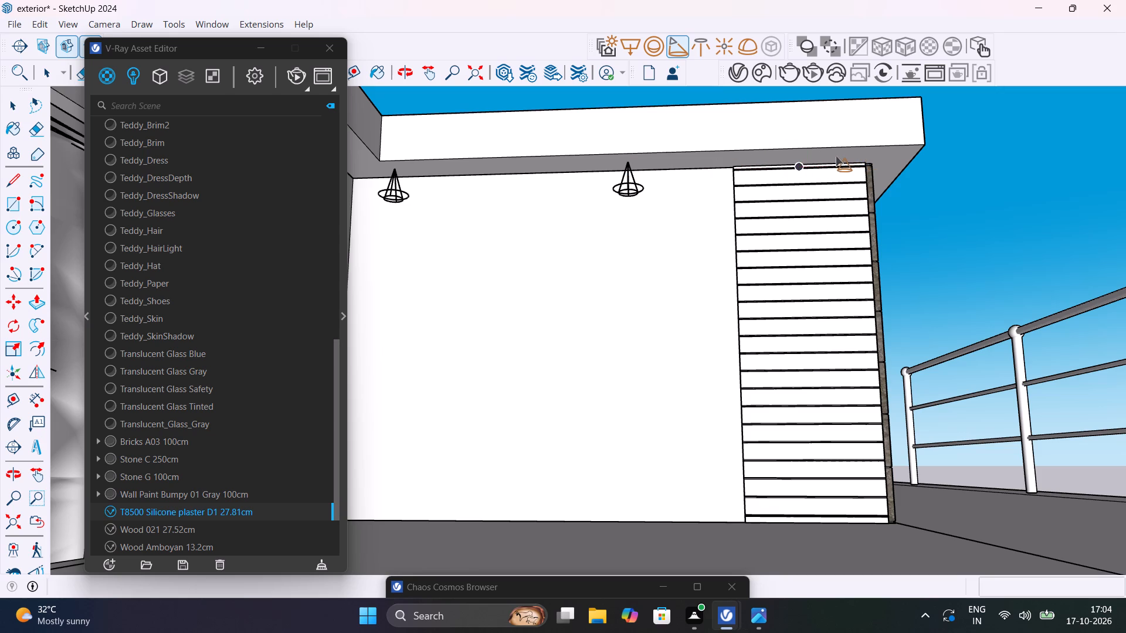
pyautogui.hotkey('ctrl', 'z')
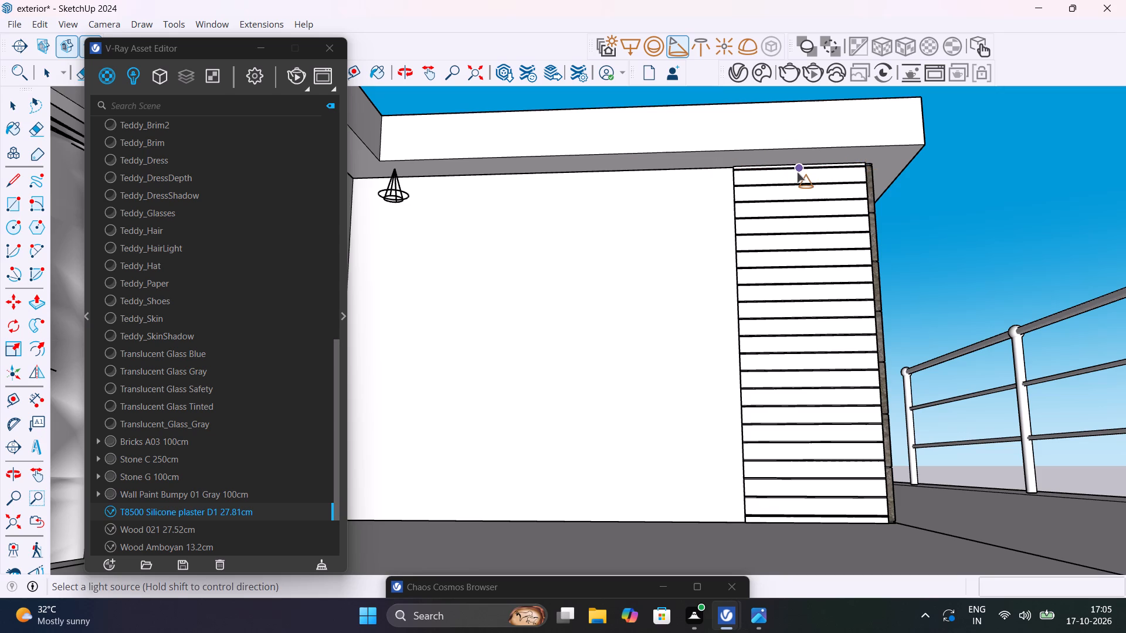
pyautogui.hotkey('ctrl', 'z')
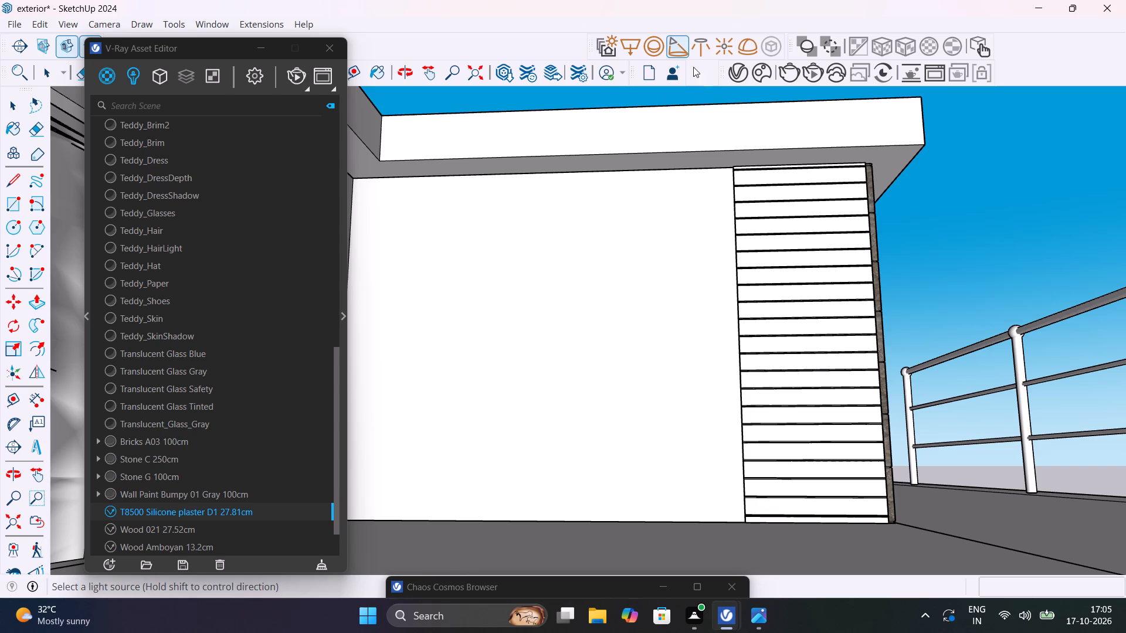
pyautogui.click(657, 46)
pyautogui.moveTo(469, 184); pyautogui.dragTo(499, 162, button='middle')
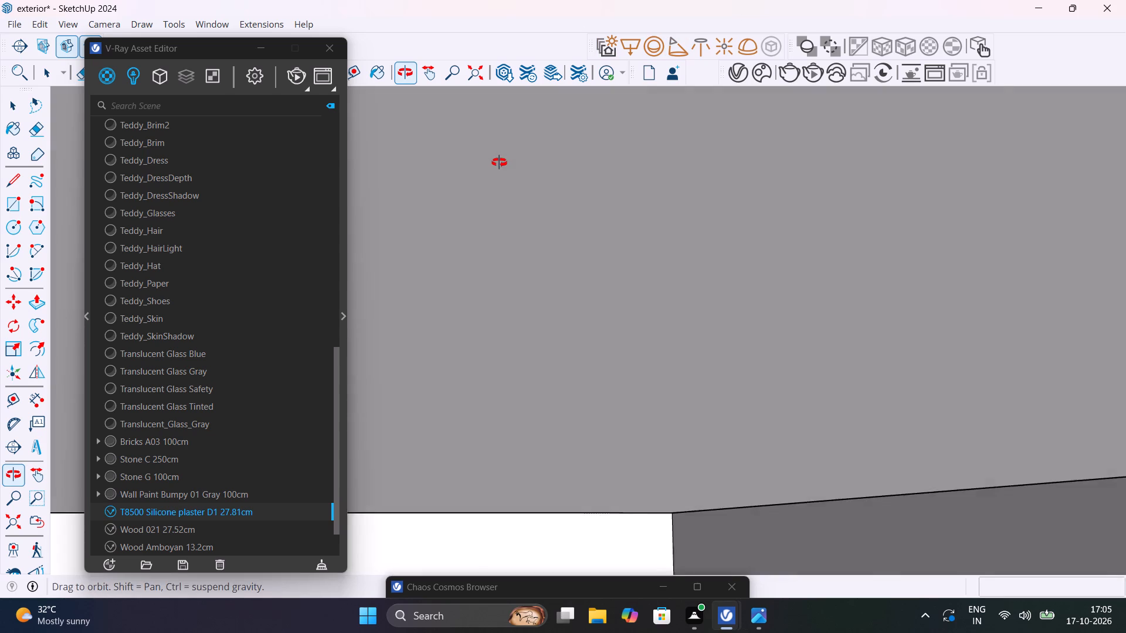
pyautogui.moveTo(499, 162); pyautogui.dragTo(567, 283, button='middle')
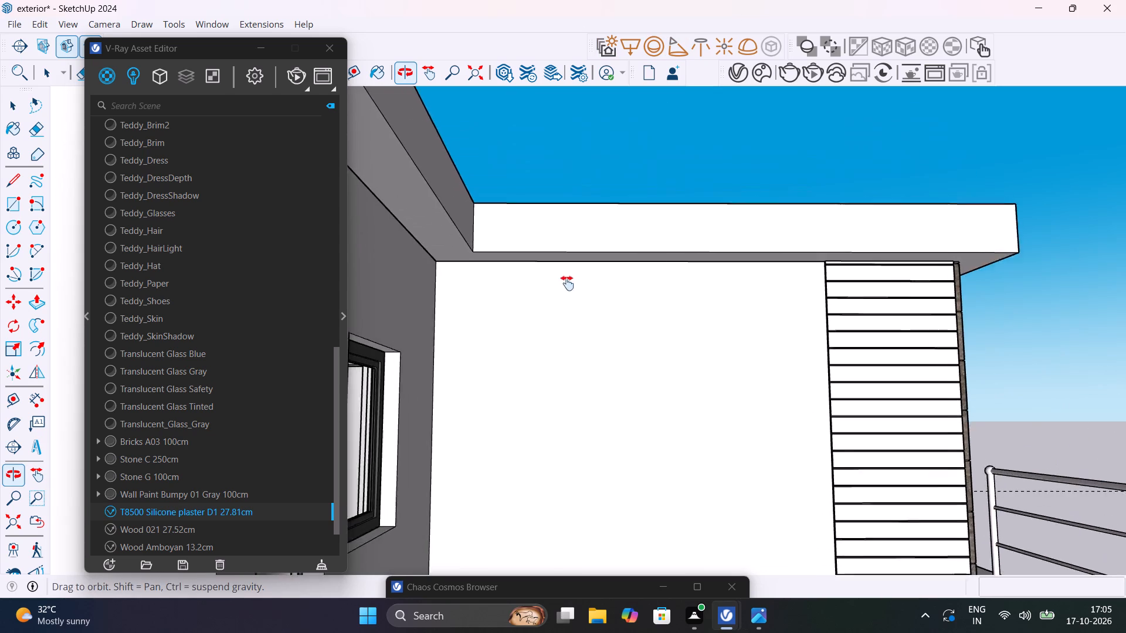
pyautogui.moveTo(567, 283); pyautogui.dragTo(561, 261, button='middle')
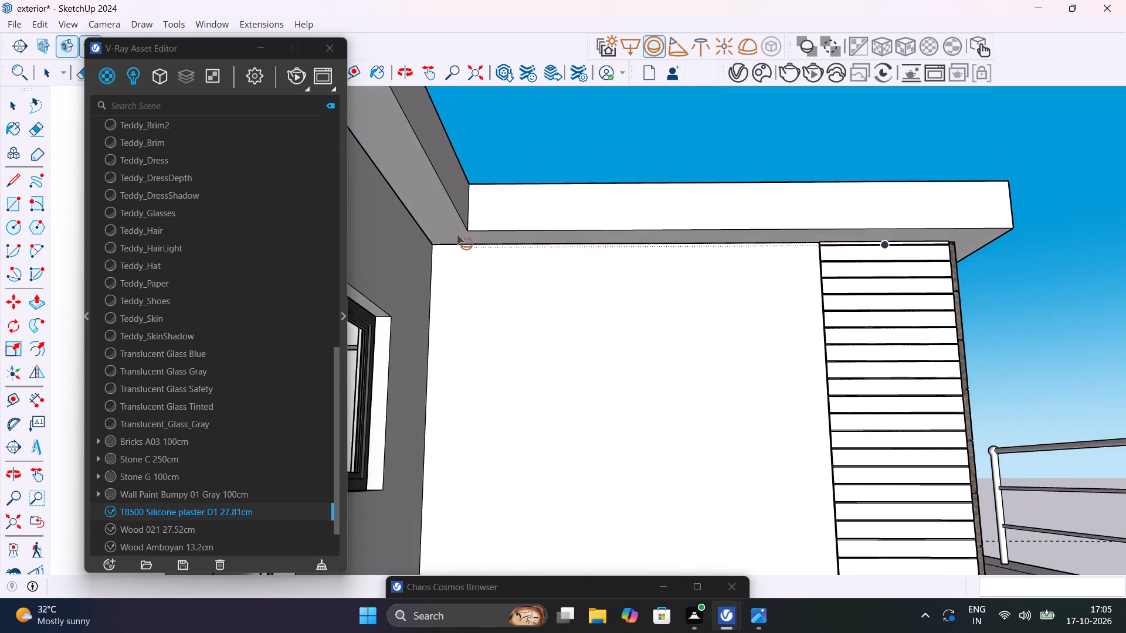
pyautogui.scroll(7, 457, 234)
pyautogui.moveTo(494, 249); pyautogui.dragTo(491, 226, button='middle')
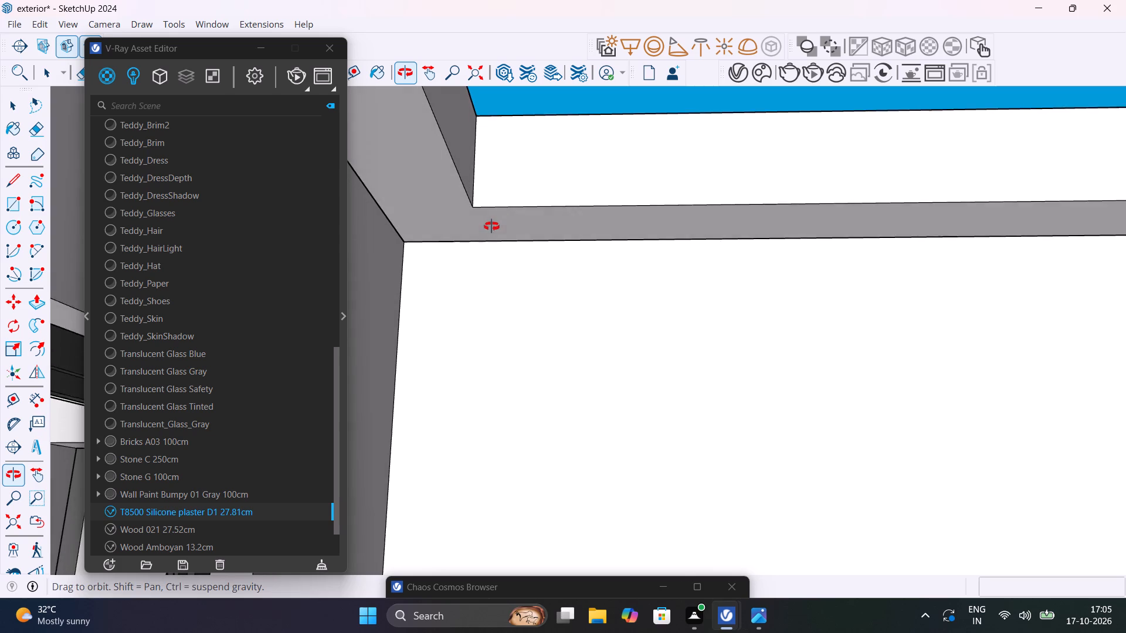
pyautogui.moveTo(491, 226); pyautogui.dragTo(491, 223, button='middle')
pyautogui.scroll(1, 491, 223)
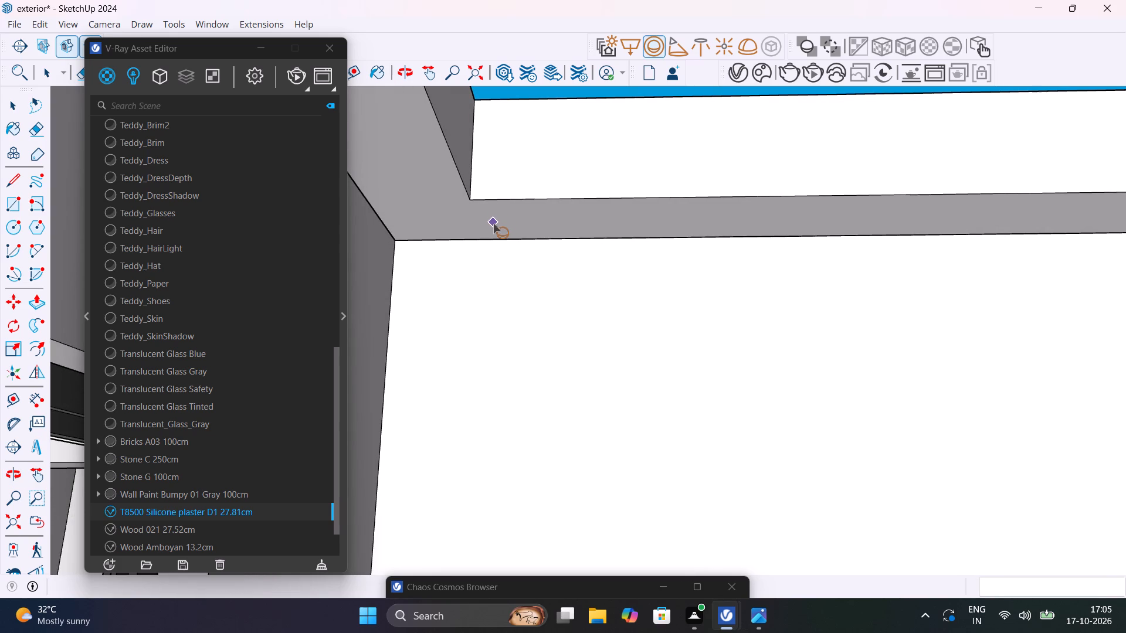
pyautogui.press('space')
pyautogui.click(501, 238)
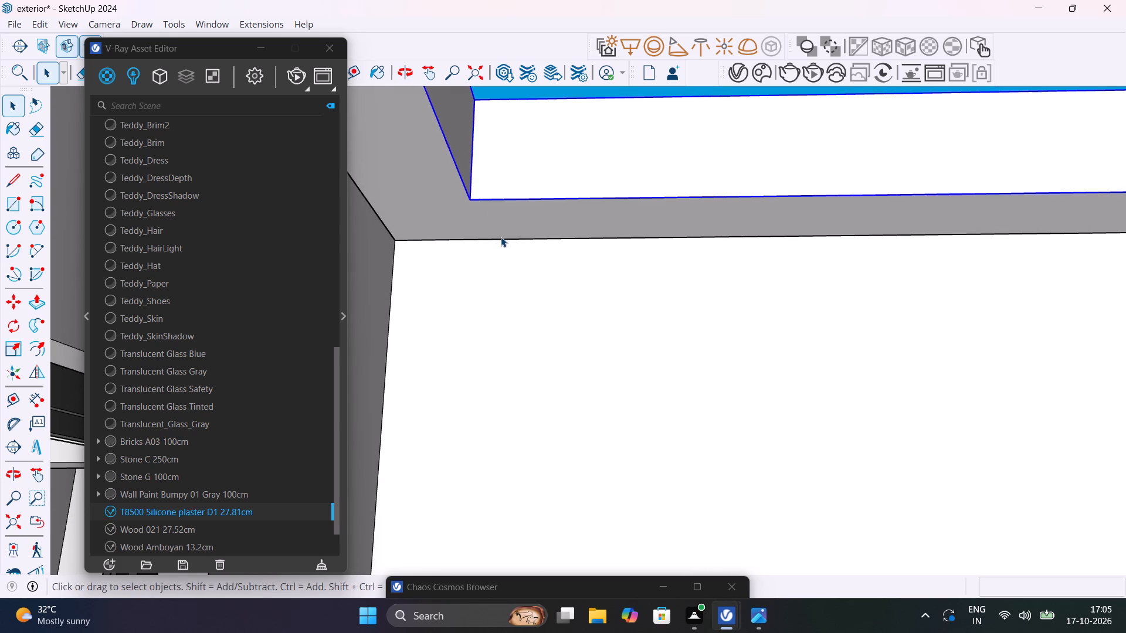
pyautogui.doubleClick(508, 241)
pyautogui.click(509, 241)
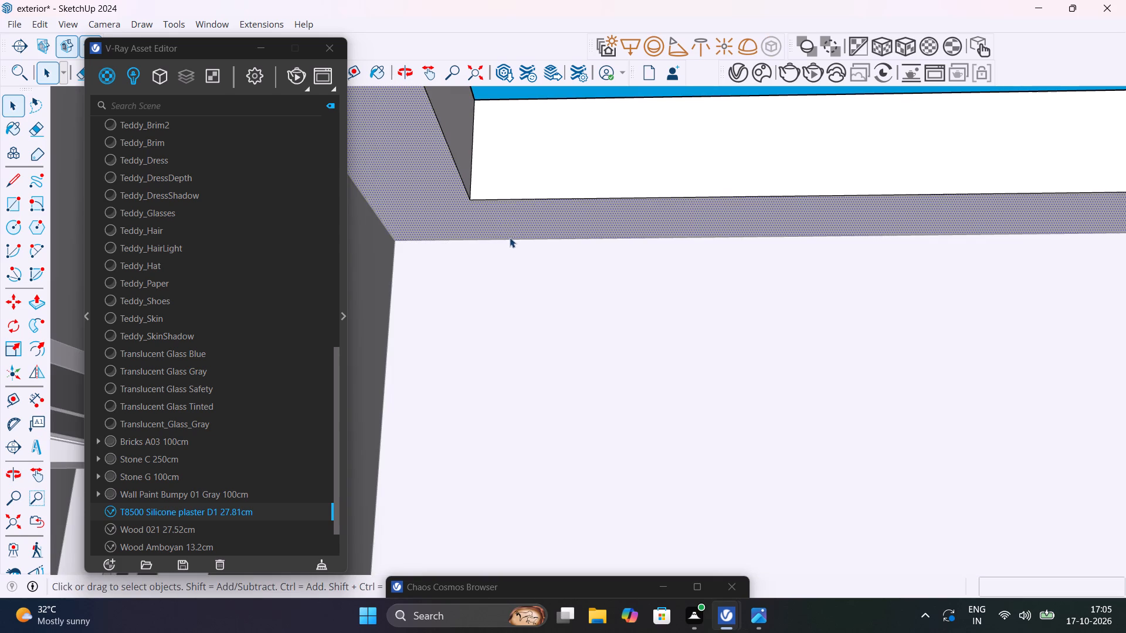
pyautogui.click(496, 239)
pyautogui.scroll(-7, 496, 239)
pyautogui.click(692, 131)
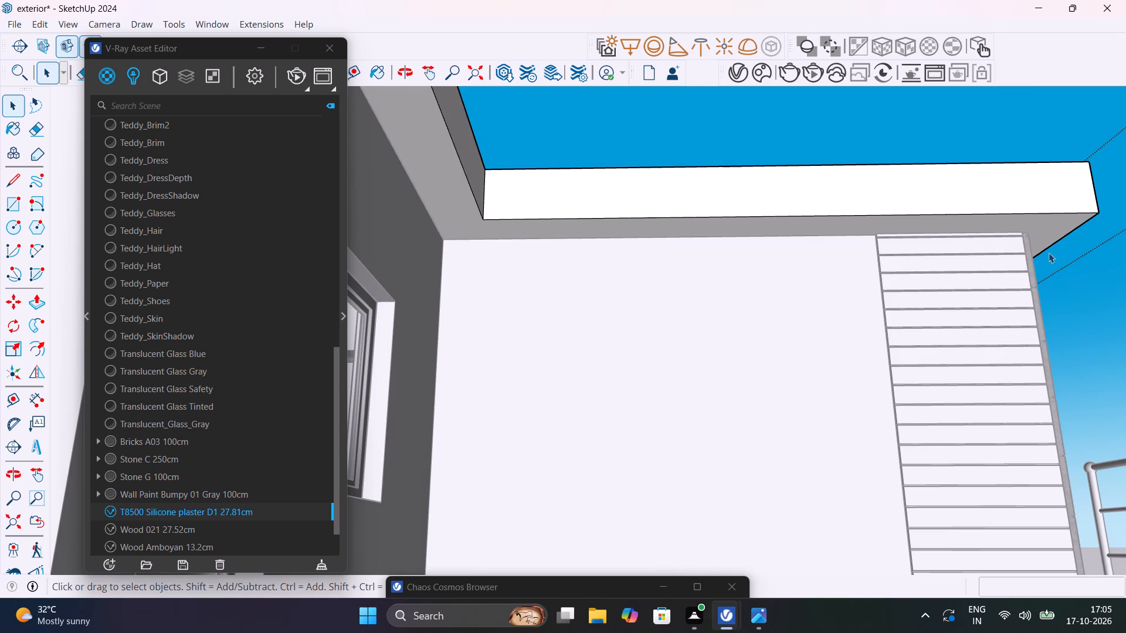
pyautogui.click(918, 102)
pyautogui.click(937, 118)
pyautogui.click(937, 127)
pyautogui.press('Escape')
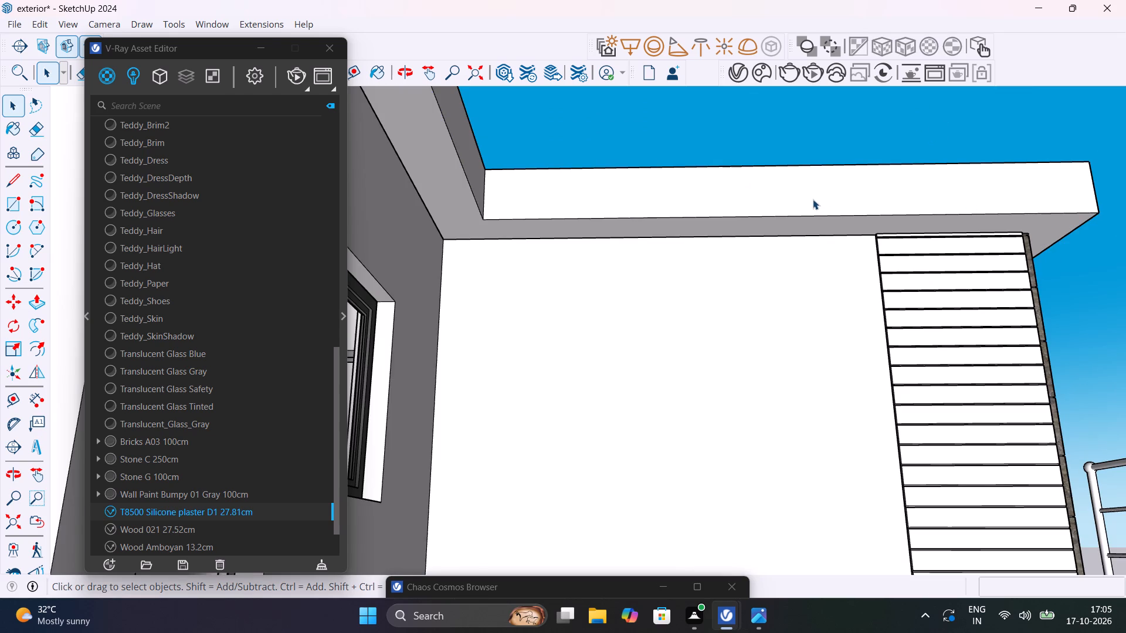
# Examine the copied house's top floor and the underside of its terrace roof overhang around the inner corner.
pyautogui.click(819, 220)
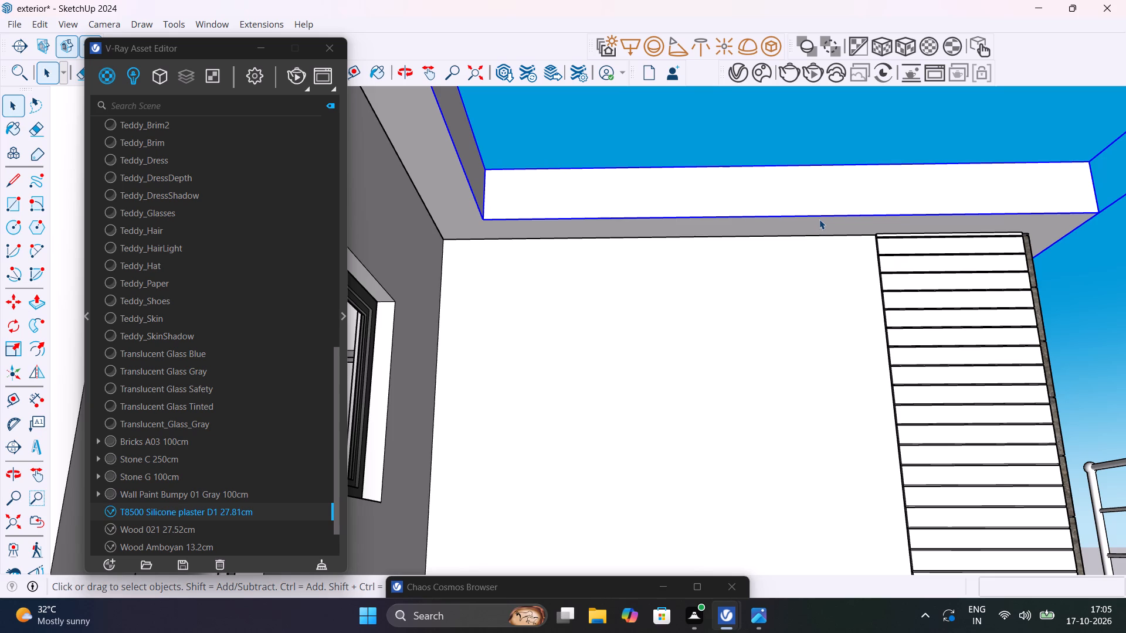
pyautogui.scroll(-2, 819, 219)
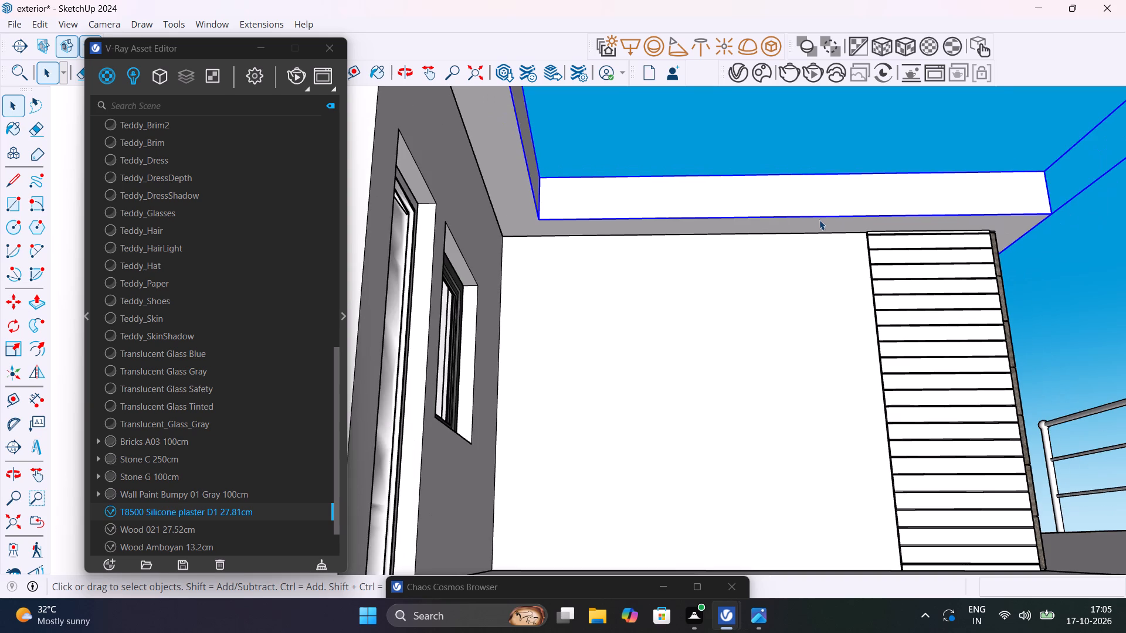
pyautogui.scroll(4, 582, 237)
pyautogui.scroll(-7, 585, 234)
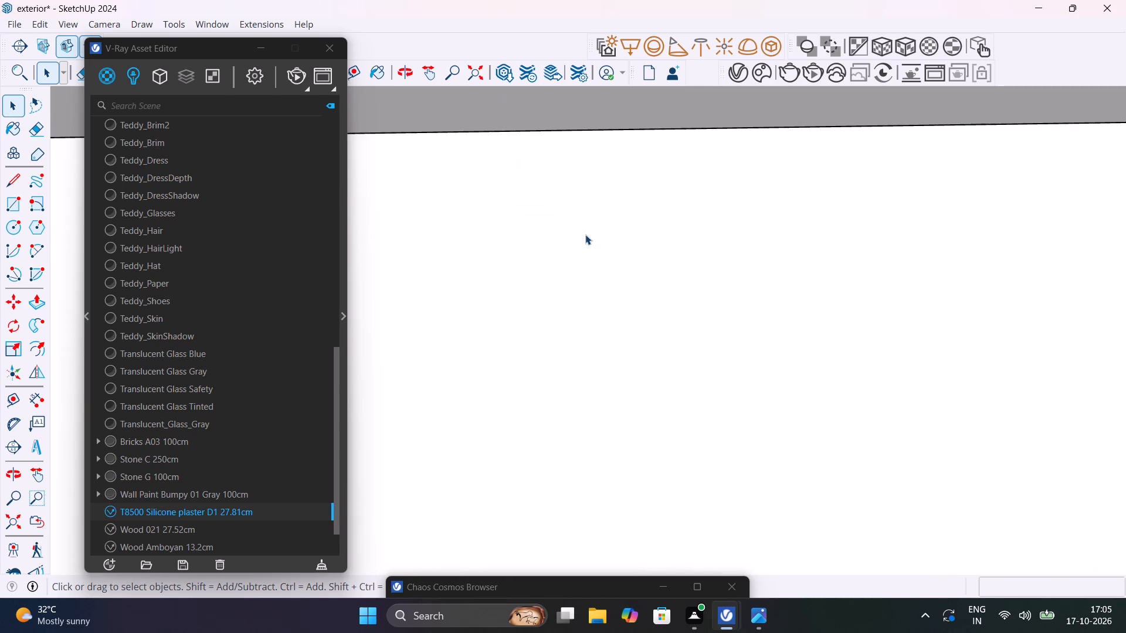
pyautogui.click(23, 523)
pyautogui.moveTo(1023, 367); pyautogui.dragTo(1008, 396, button='middle')
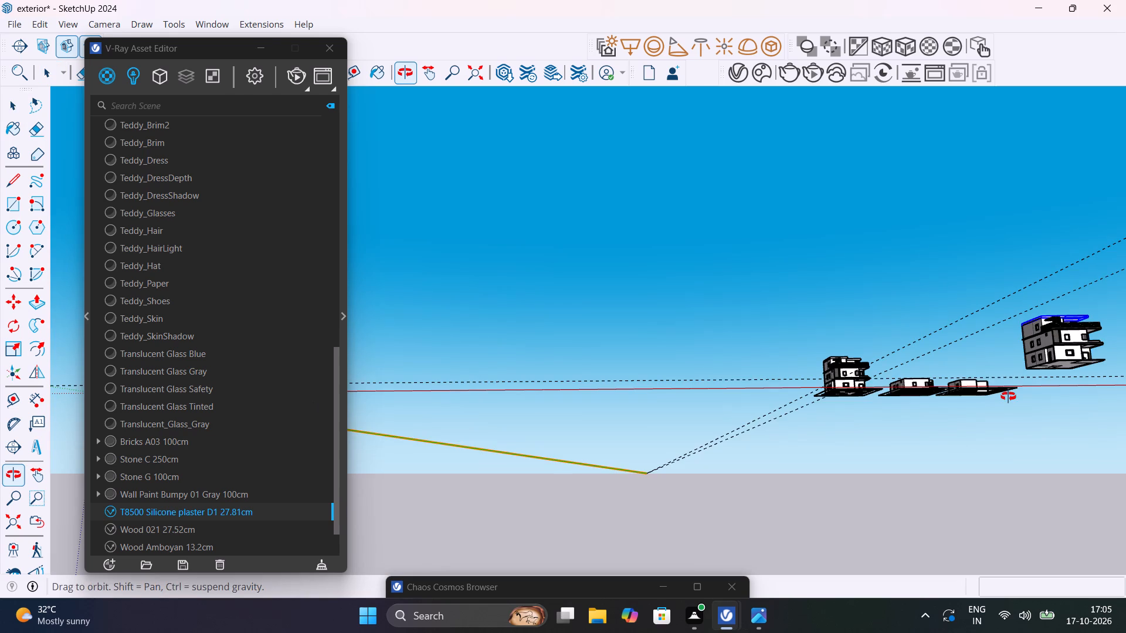
pyautogui.moveTo(1008, 396); pyautogui.dragTo(645, 440, button='middle')
pyautogui.scroll(11, 637, 377)
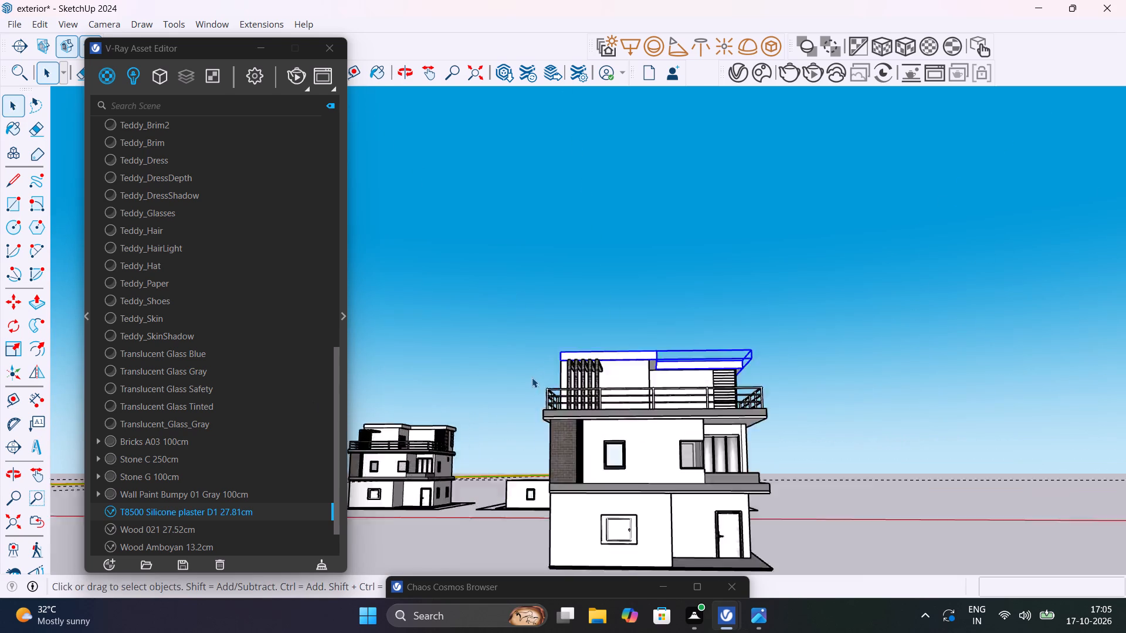
pyautogui.scroll(4, 532, 377)
pyautogui.scroll(7, 793, 383)
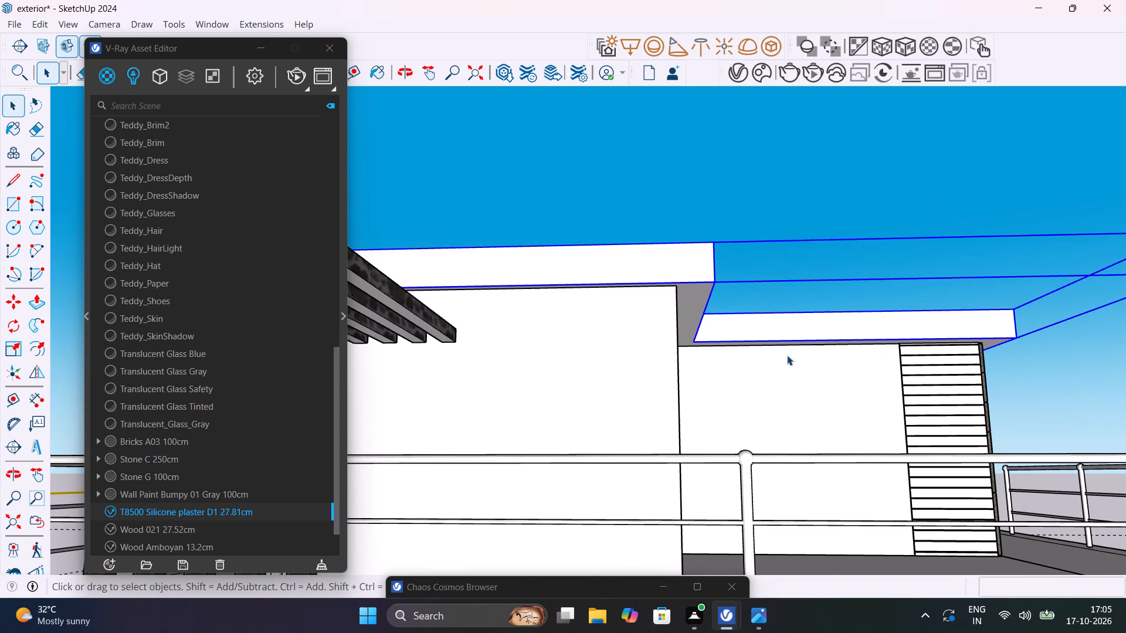
pyautogui.scroll(7, 787, 355)
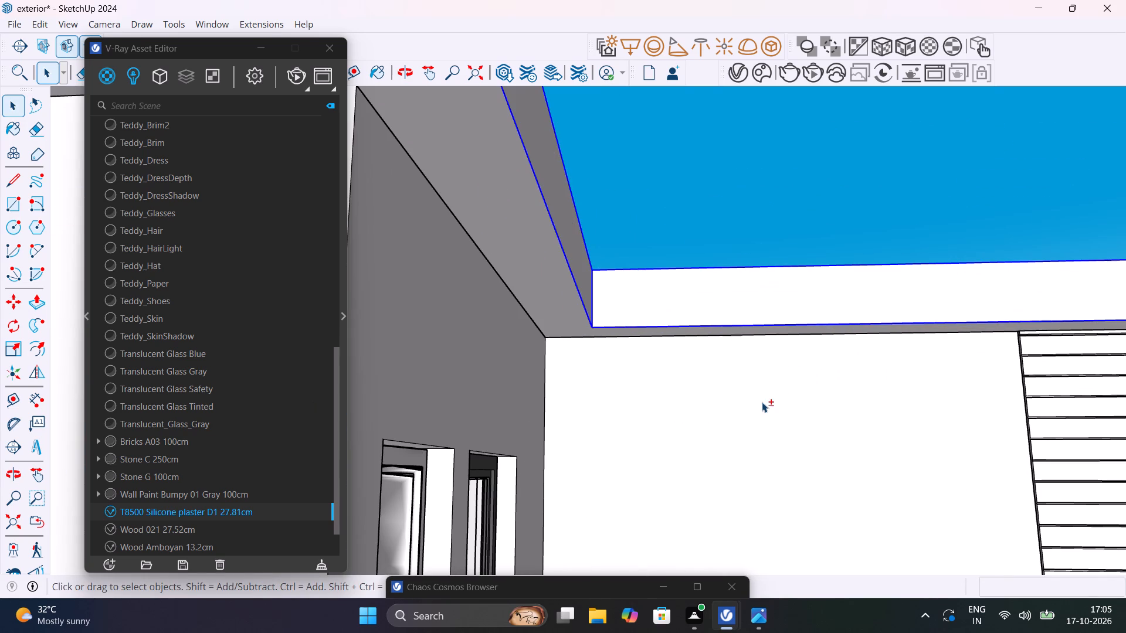
pyautogui.keyDown('shift'); pyautogui.moveTo(755, 373); pyautogui.dragTo(734, 373, button='middle'); pyautogui.keyUp('shift')
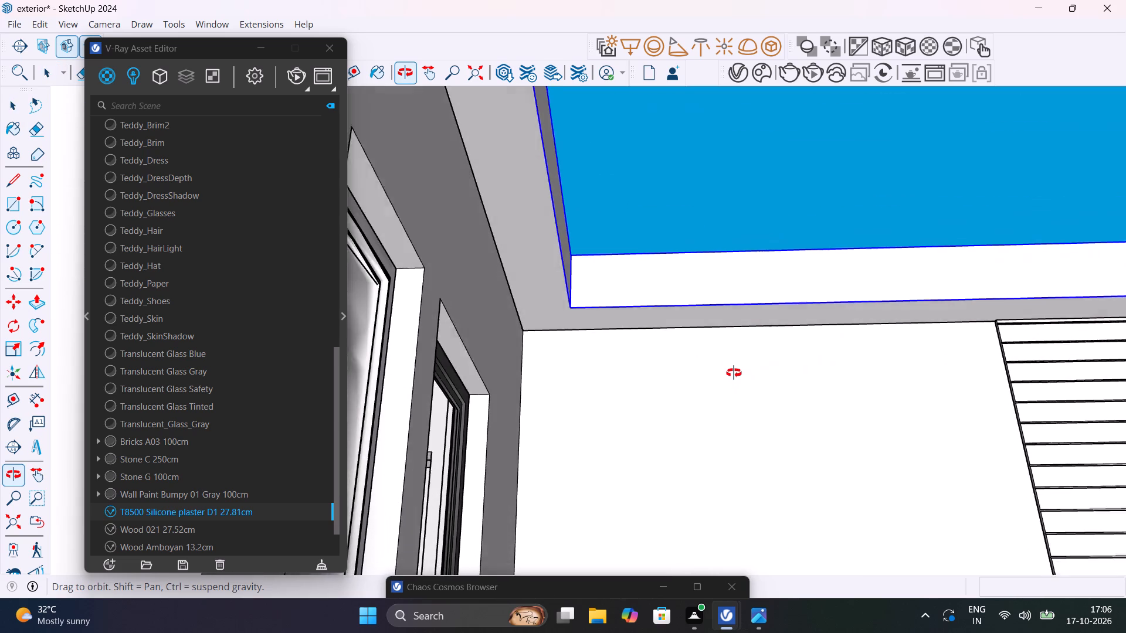
pyautogui.keyDown('shift'); pyautogui.moveTo(734, 373); pyautogui.dragTo(670, 378, button='middle'); pyautogui.keyUp('shift')
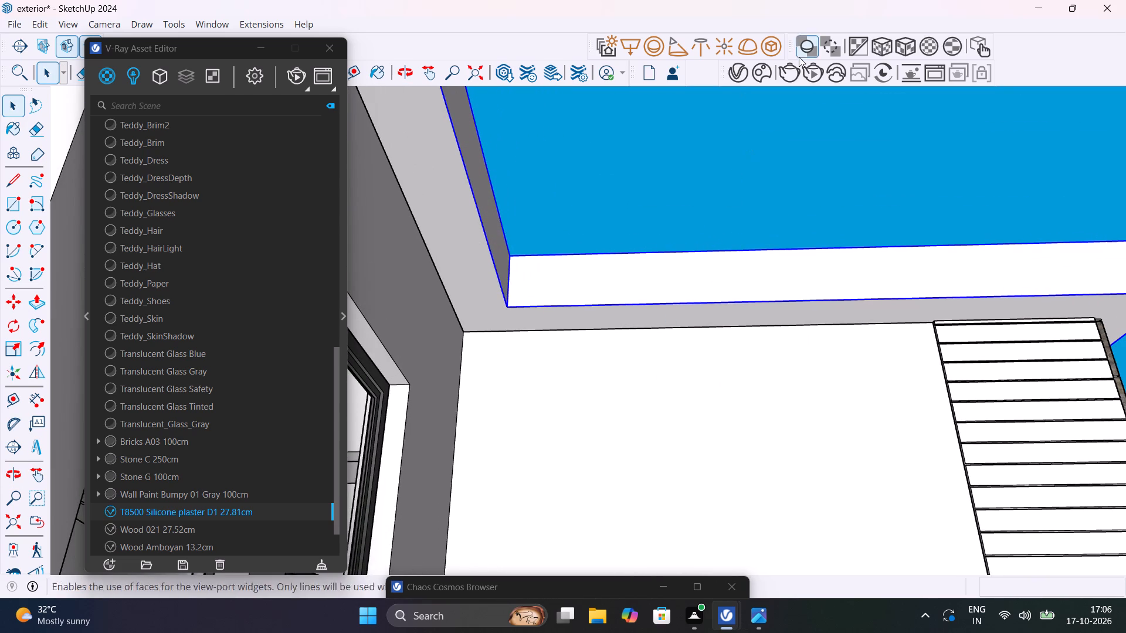
pyautogui.click(656, 49)
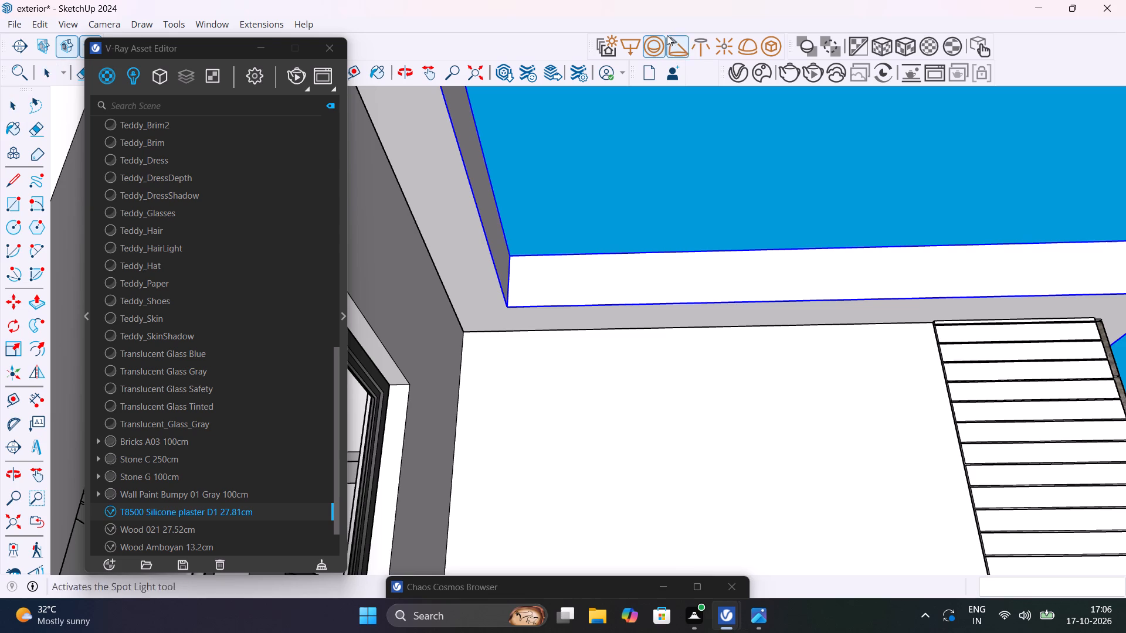
pyautogui.press('space')
# Create a guide line on the underside of the terrace roof overhang, parallel to the wall edge and about 7 5/16 inches from it.
pyautogui.moveTo(647, 346); pyautogui.dragTo(610, 308, button='middle')
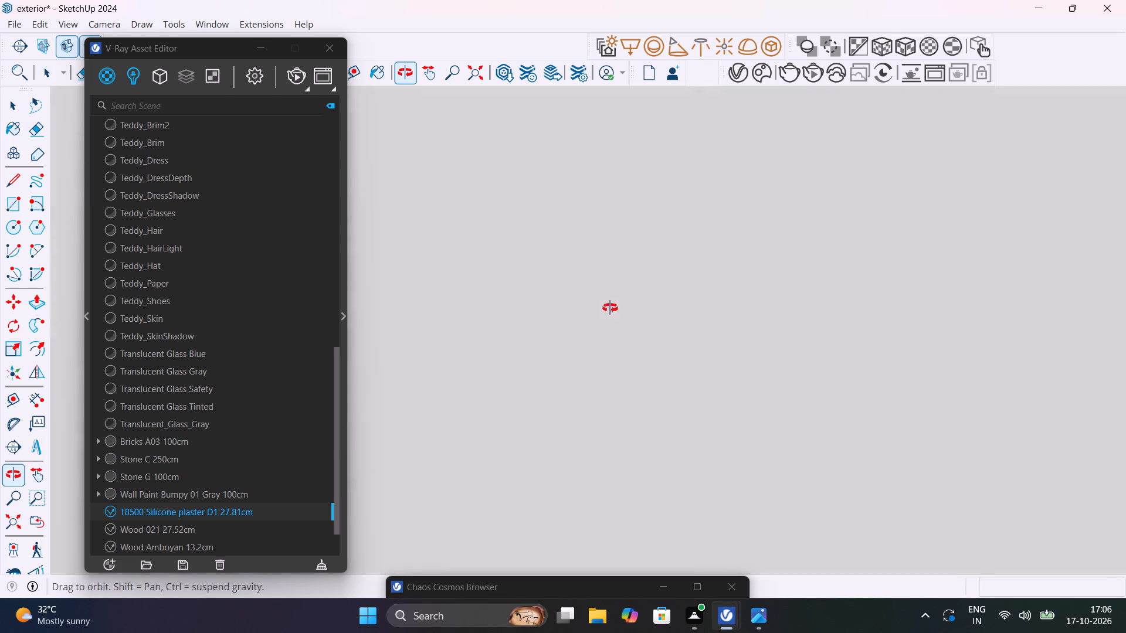
pyautogui.moveTo(610, 308); pyautogui.dragTo(413, 434, button='middle')
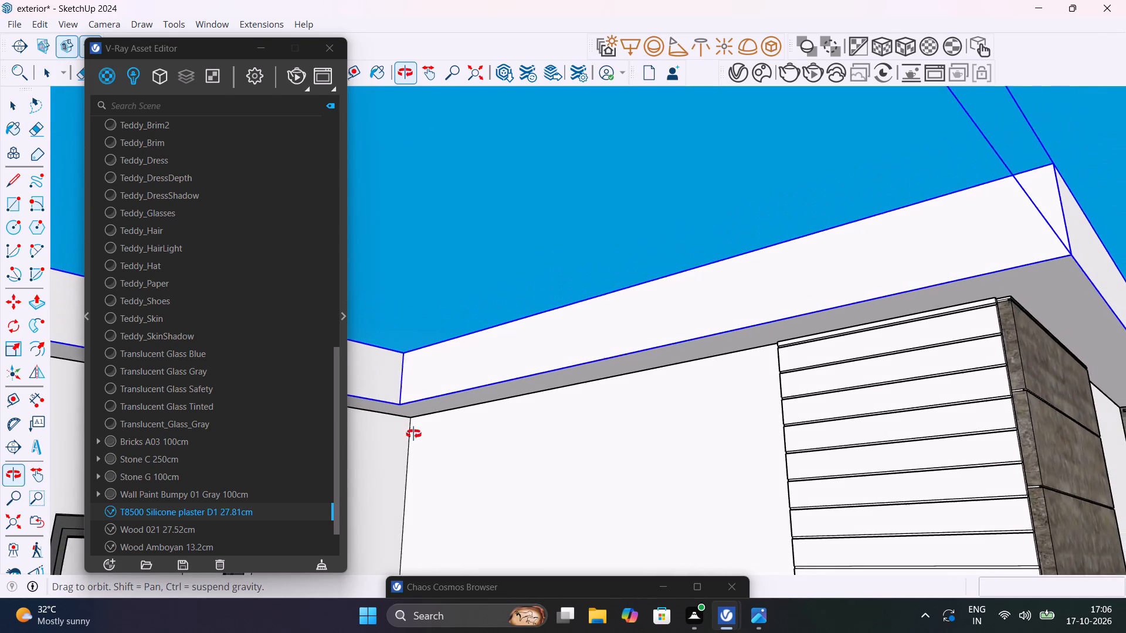
pyautogui.moveTo(413, 434); pyautogui.dragTo(595, 368, button='middle')
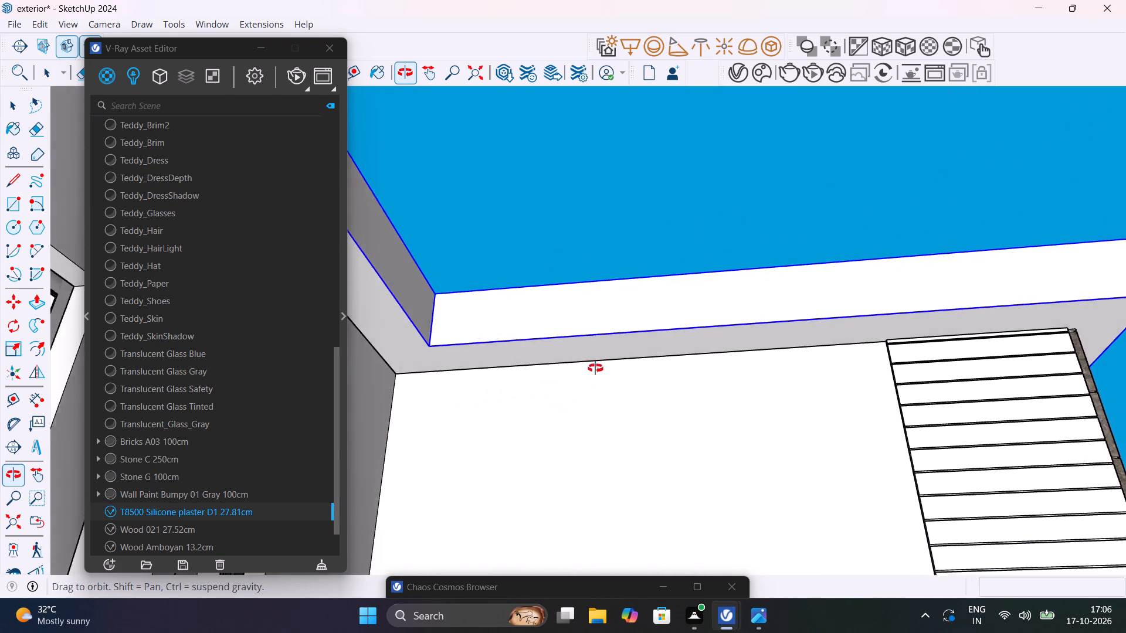
pyautogui.moveTo(595, 368); pyautogui.dragTo(630, 348, button='middle')
pyautogui.press('space')
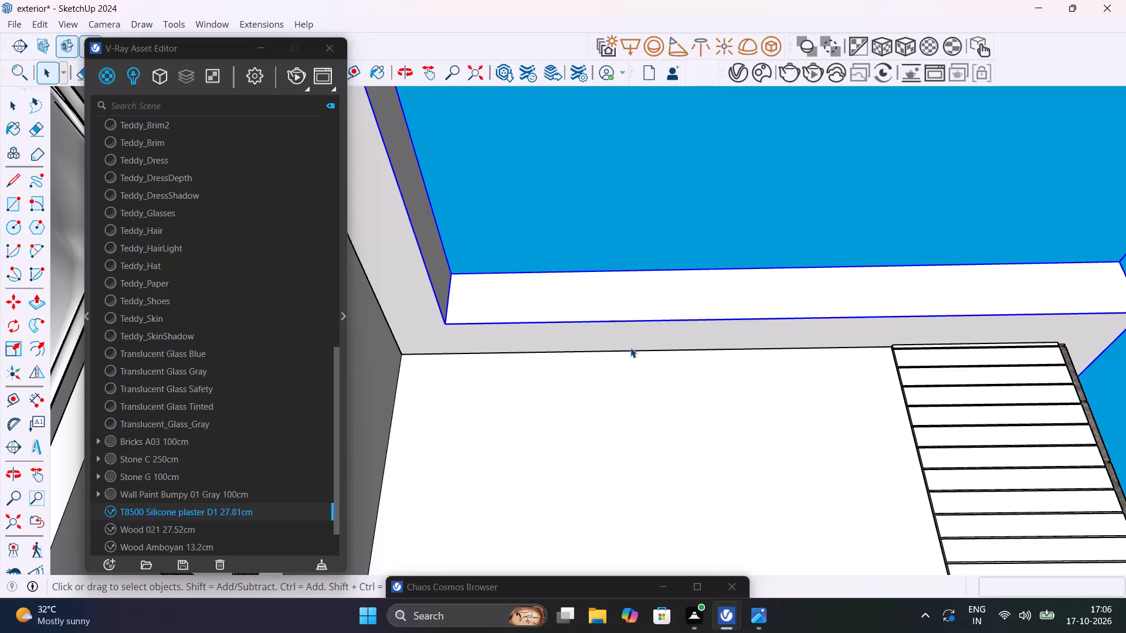
pyautogui.write('t')
pyautogui.click(606, 350)
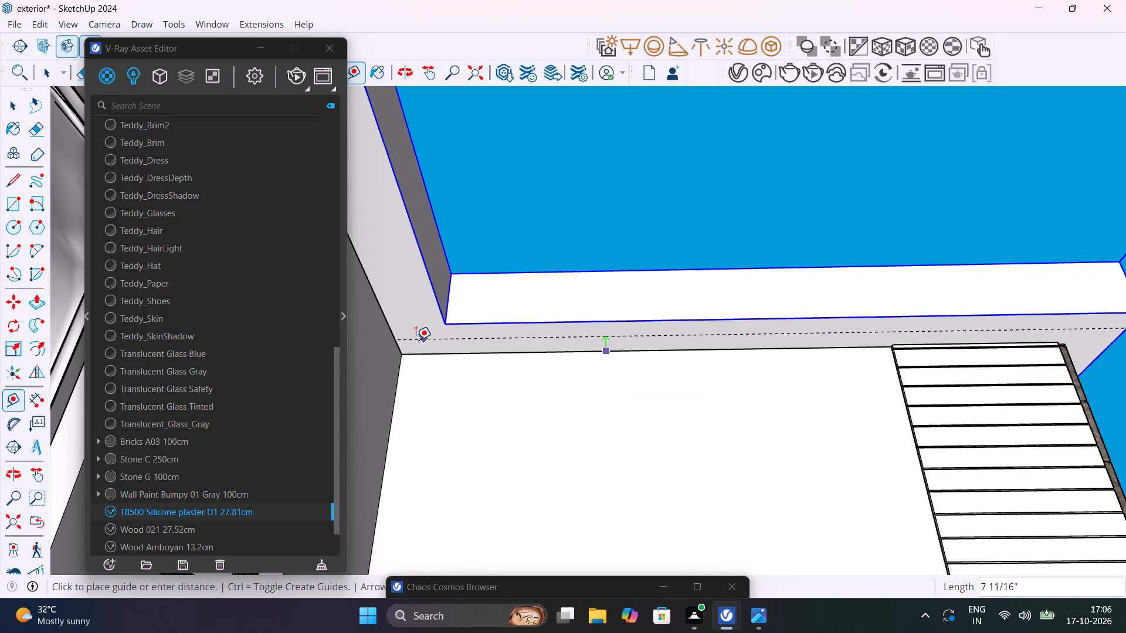
pyautogui.click(399, 340)
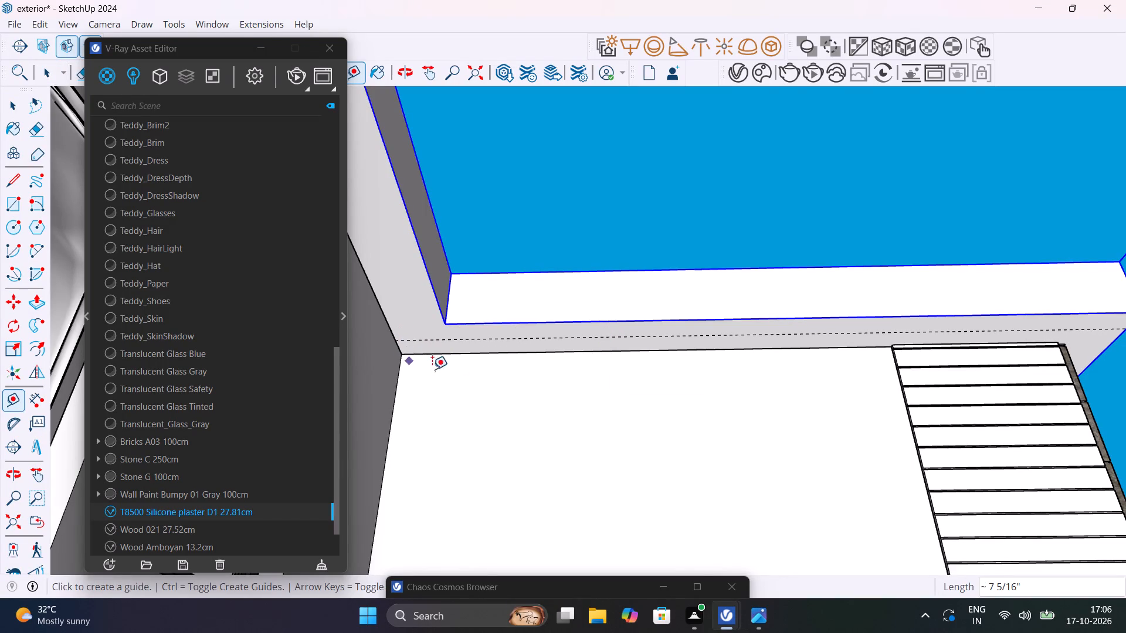
# Place a V-Ray sphere light with a radius of 2 inches on the guide line, near the overhang's inner corner.
pyautogui.press('space')
pyautogui.click(656, 48)
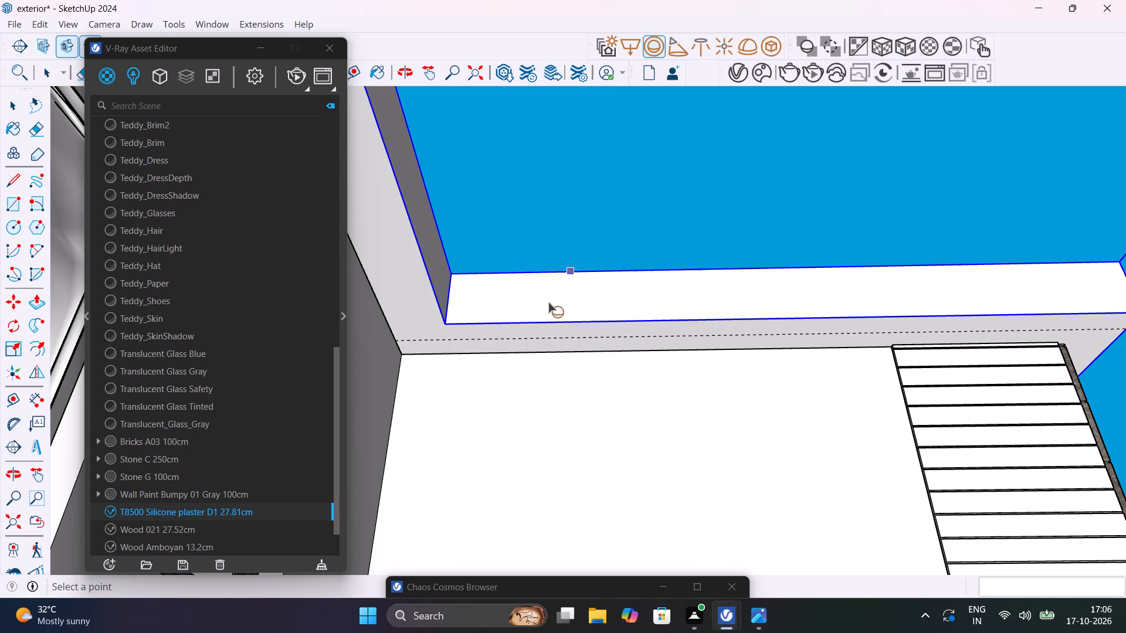
pyautogui.scroll(8, 471, 345)
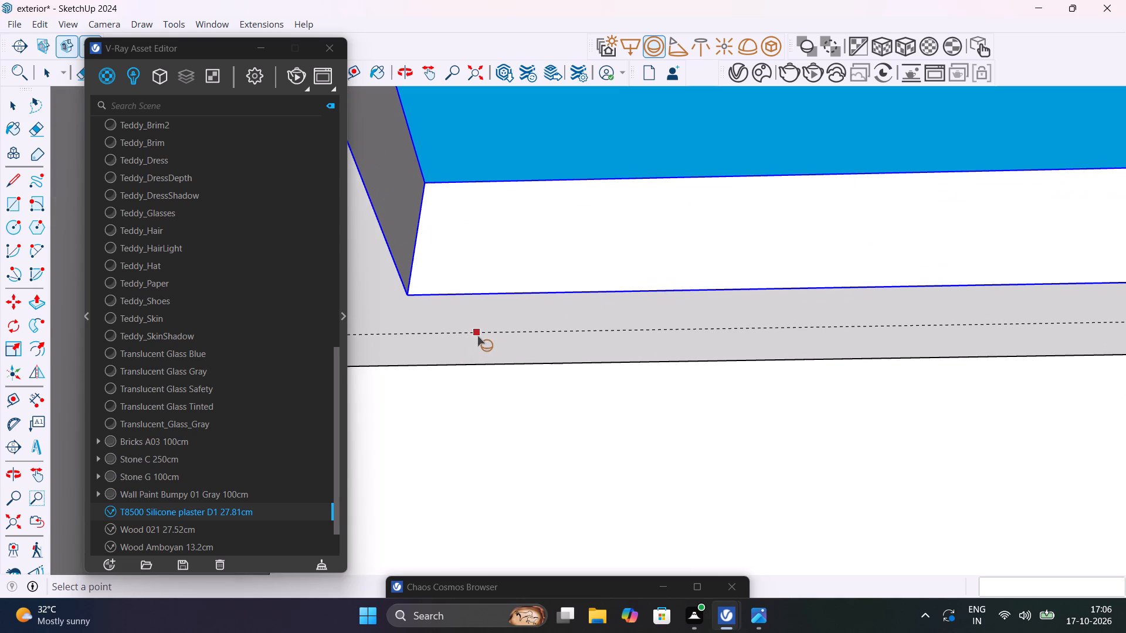
pyautogui.click(477, 336)
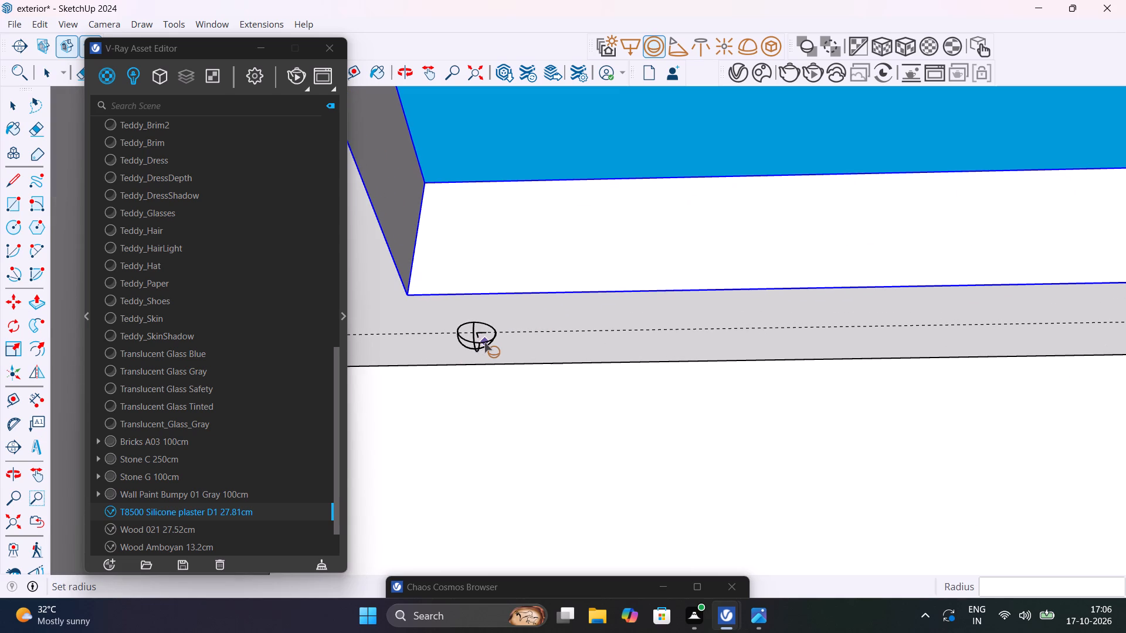
pyautogui.press('2')
pyautogui.press('Return')
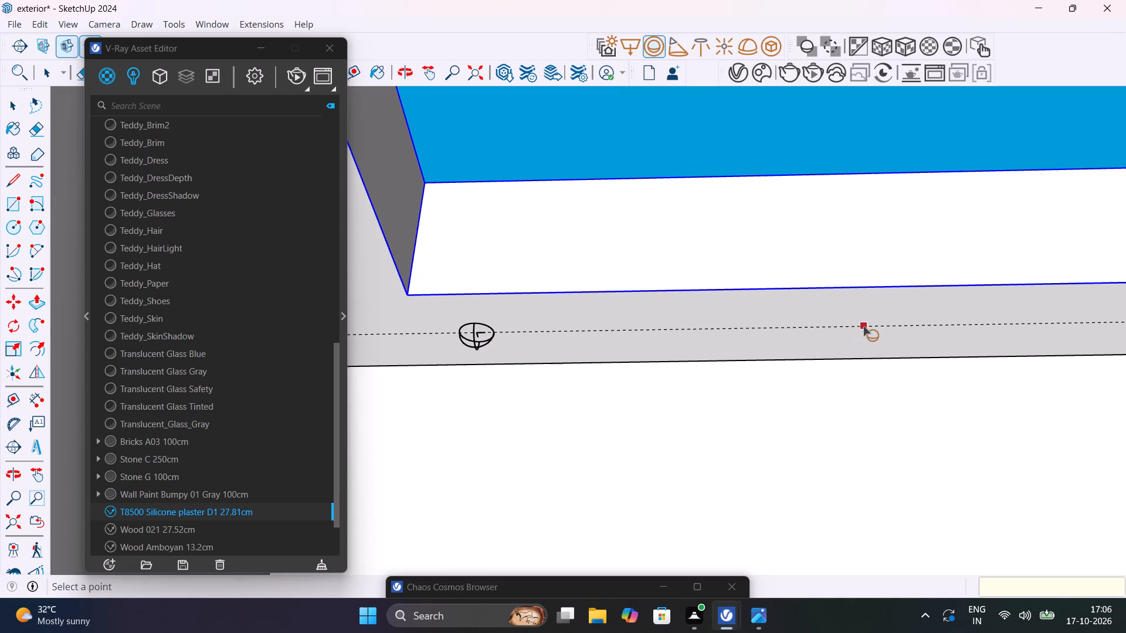
# Place a second V-Ray sphere light with a radius of 2 inches farther along the same guide line, toward the slatted panel.
pyautogui.click(863, 326)
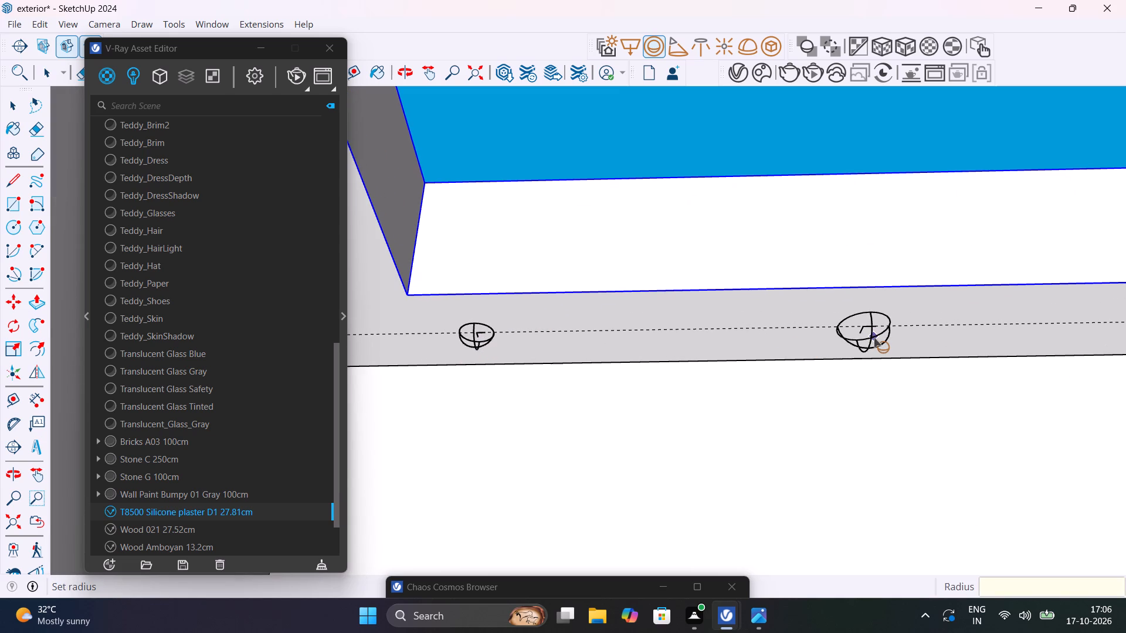
pyautogui.press('2')
pyautogui.press('Return')
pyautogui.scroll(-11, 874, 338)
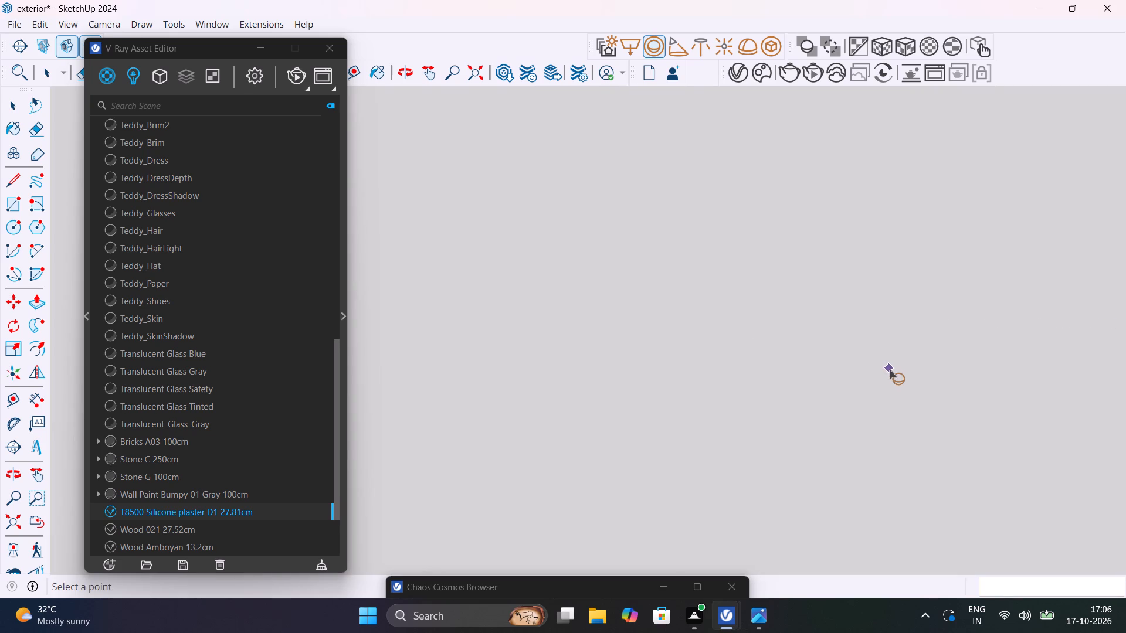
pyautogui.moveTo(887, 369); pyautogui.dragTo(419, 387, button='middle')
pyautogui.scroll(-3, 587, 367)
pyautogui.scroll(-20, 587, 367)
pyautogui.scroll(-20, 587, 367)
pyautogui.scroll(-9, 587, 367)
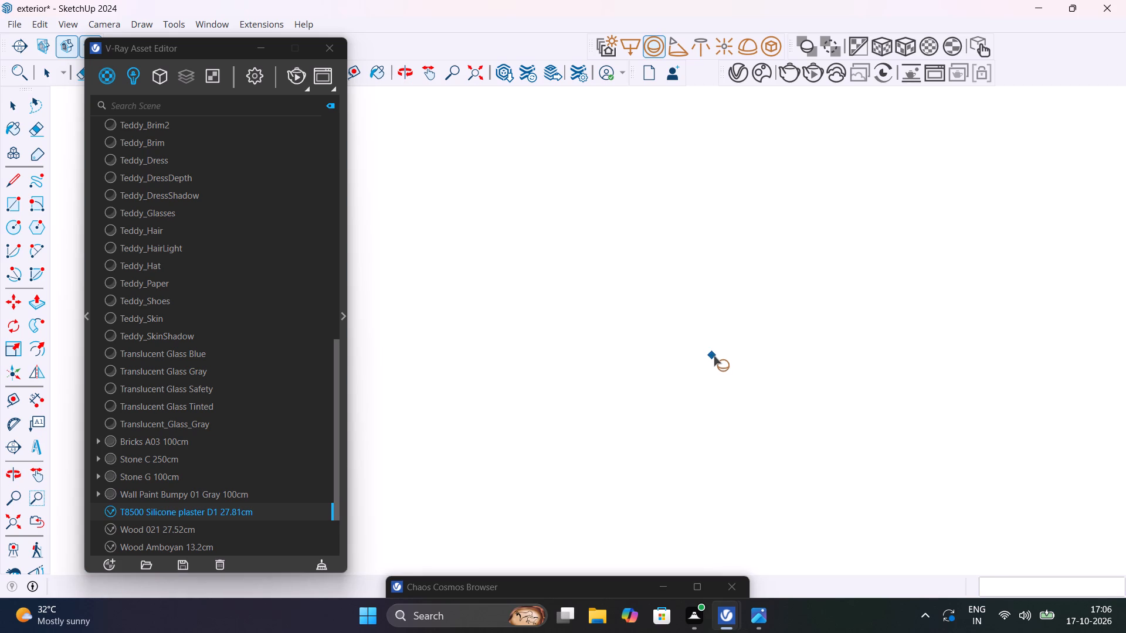
# Place a third V-Ray sphere light with a radius of 2 inches on the overhang guide line, before the slatted panel.
pyautogui.scroll(-20, 714, 356)
pyautogui.click(12, 513)
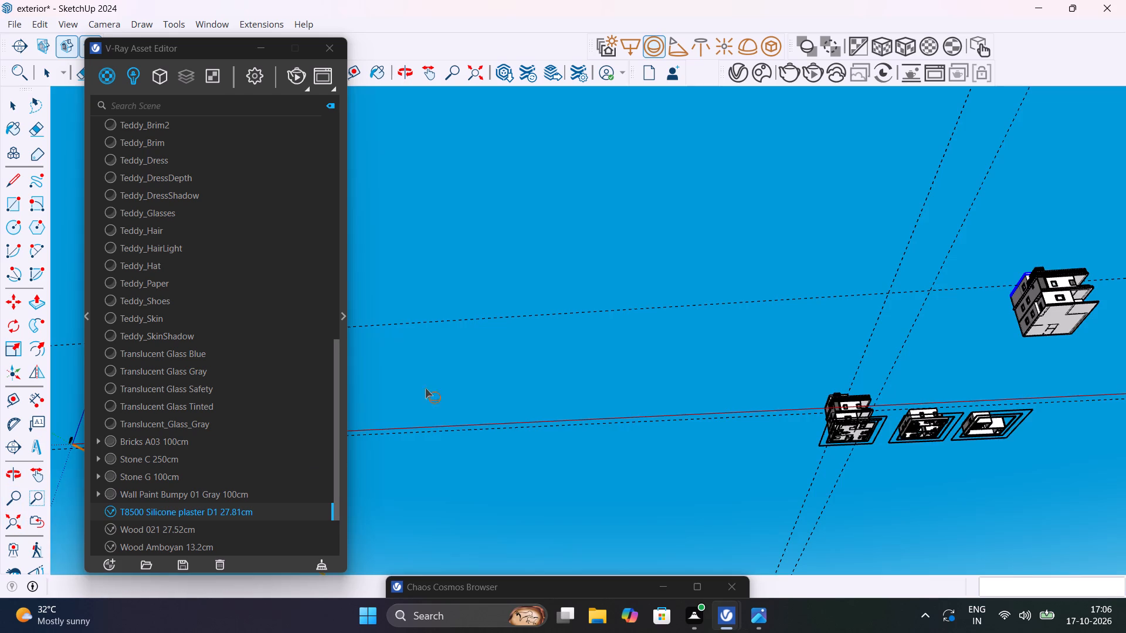
pyautogui.moveTo(942, 386); pyautogui.dragTo(901, 523, button='middle')
pyautogui.scroll(-1, 901, 523)
pyautogui.scroll(6, 1058, 330)
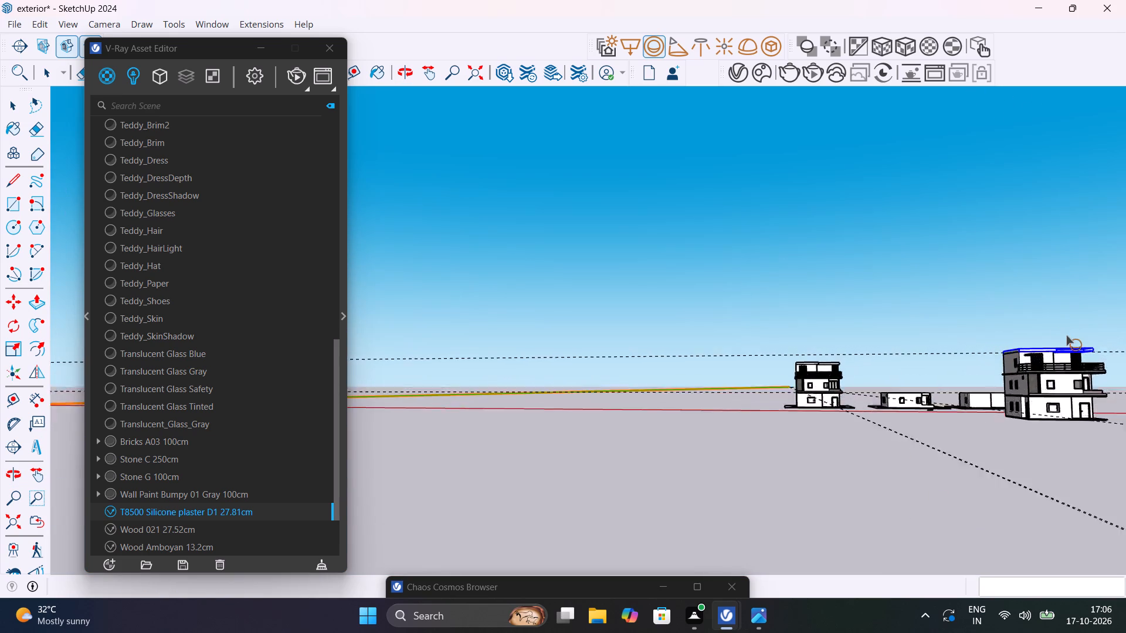
pyautogui.scroll(11, 1066, 335)
pyautogui.moveTo(980, 393); pyautogui.dragTo(904, 404, button='middle')
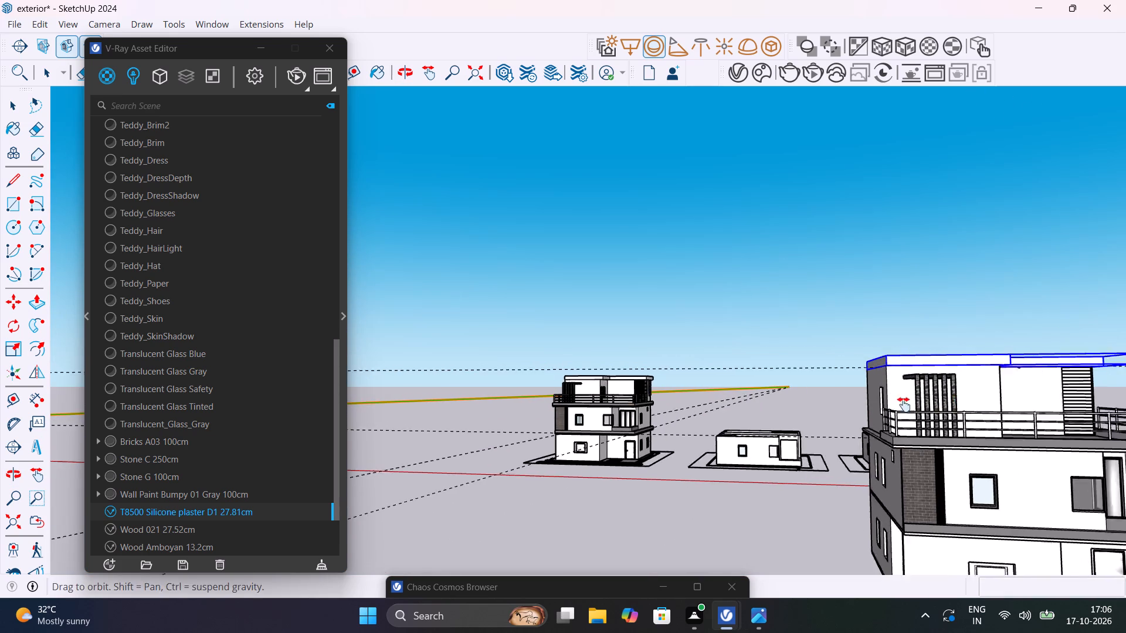
pyautogui.moveTo(904, 404); pyautogui.dragTo(595, 413, button='middle')
pyautogui.scroll(10, 749, 387)
pyautogui.moveTo(772, 380); pyautogui.dragTo(786, 350, button='middle')
pyautogui.scroll(12, 738, 362)
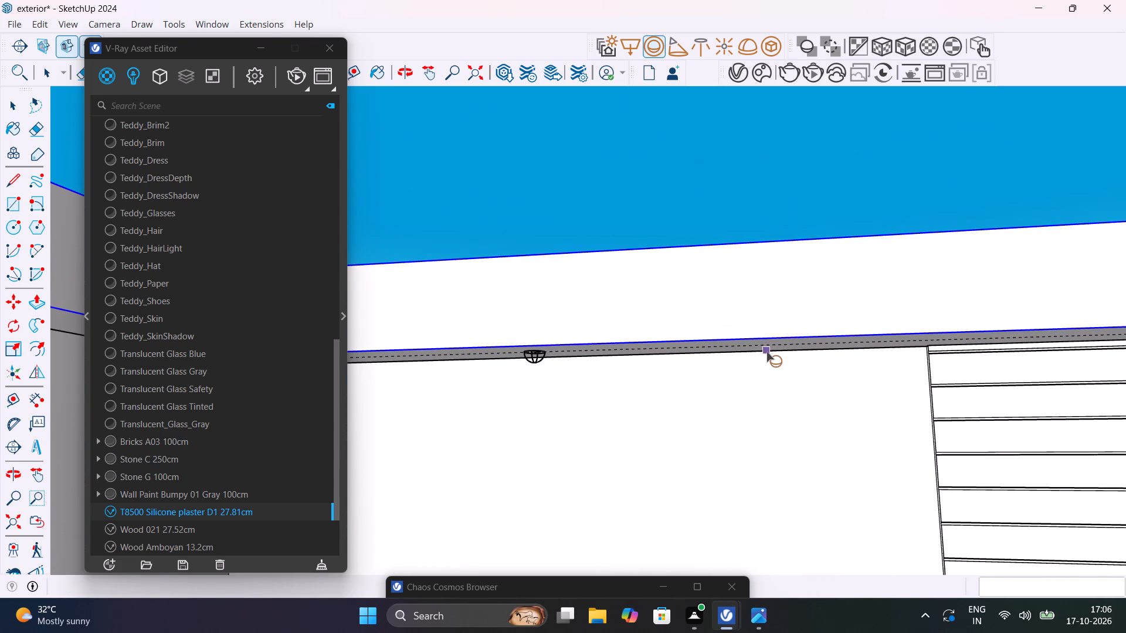
pyautogui.scroll(3, 768, 349)
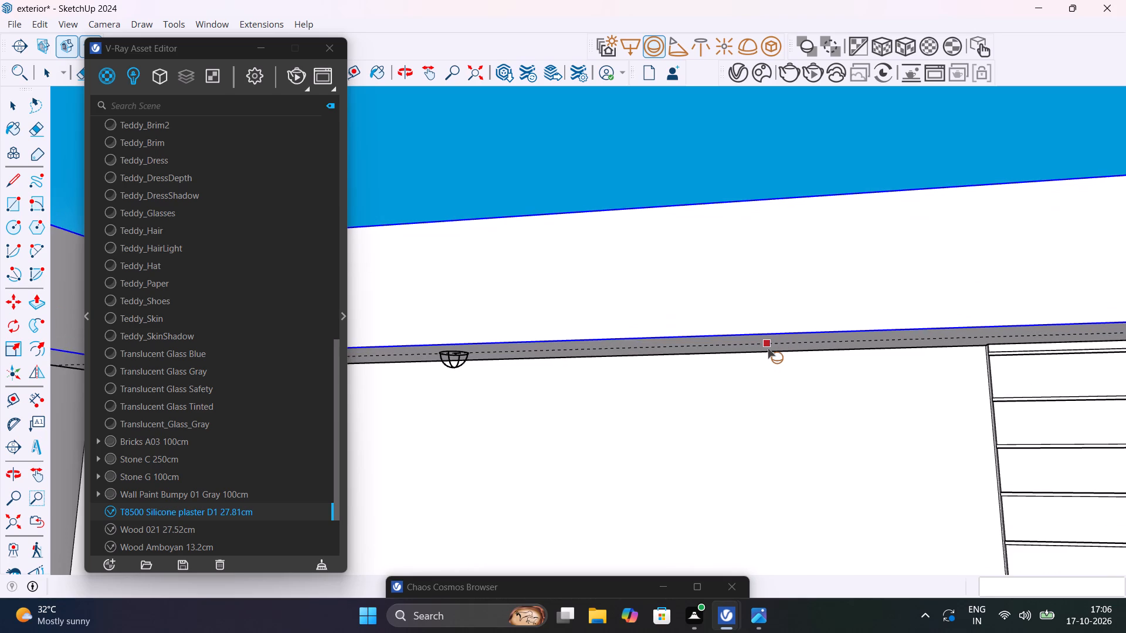
pyautogui.click(768, 348)
pyautogui.press('2')
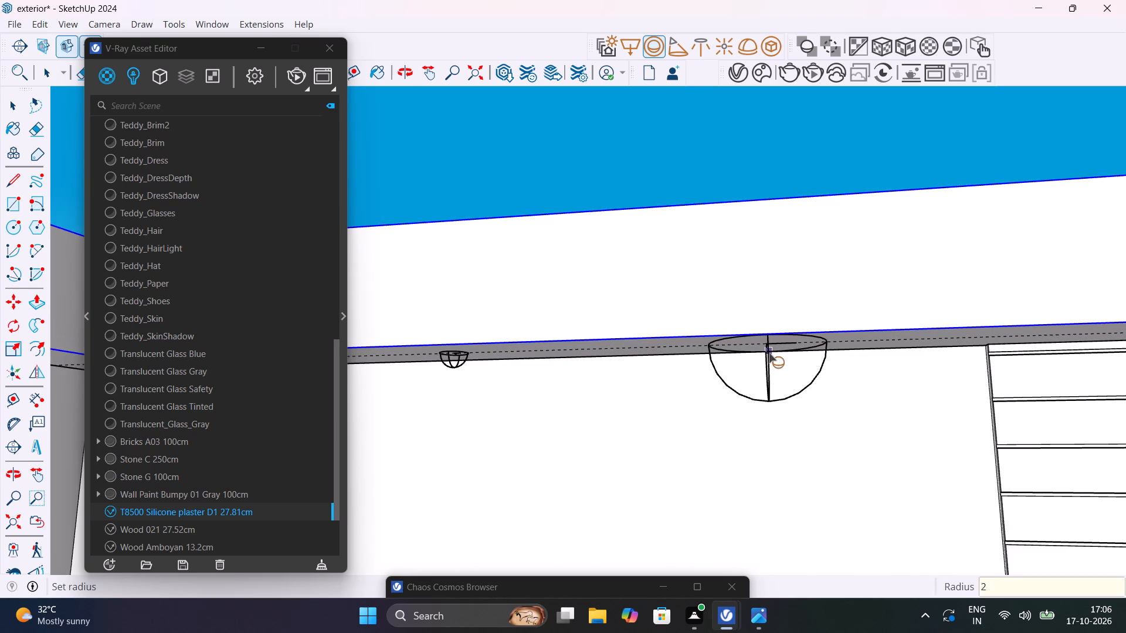
pyautogui.press('Return')
# Place a fourth V-Ray sphere light with a radius of 2 inches on the same guide line, above the slatted panel.
pyautogui.scroll(-4, 769, 353)
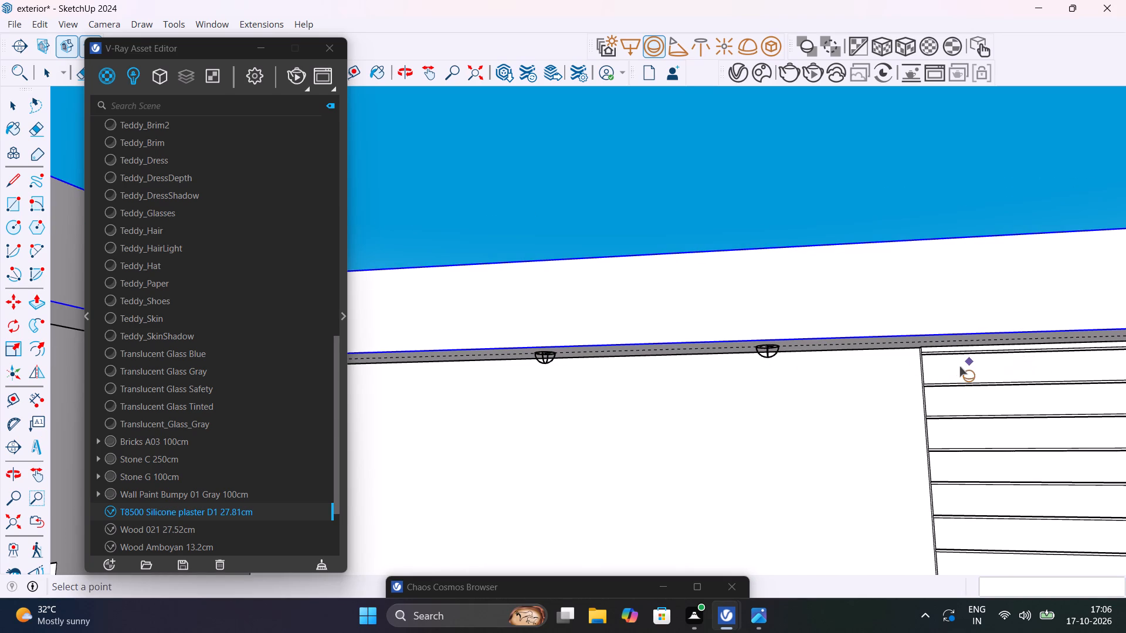
pyautogui.keyDown('shift'); pyautogui.moveTo(926, 355); pyautogui.dragTo(693, 361, button='middle'); pyautogui.keyUp('shift')
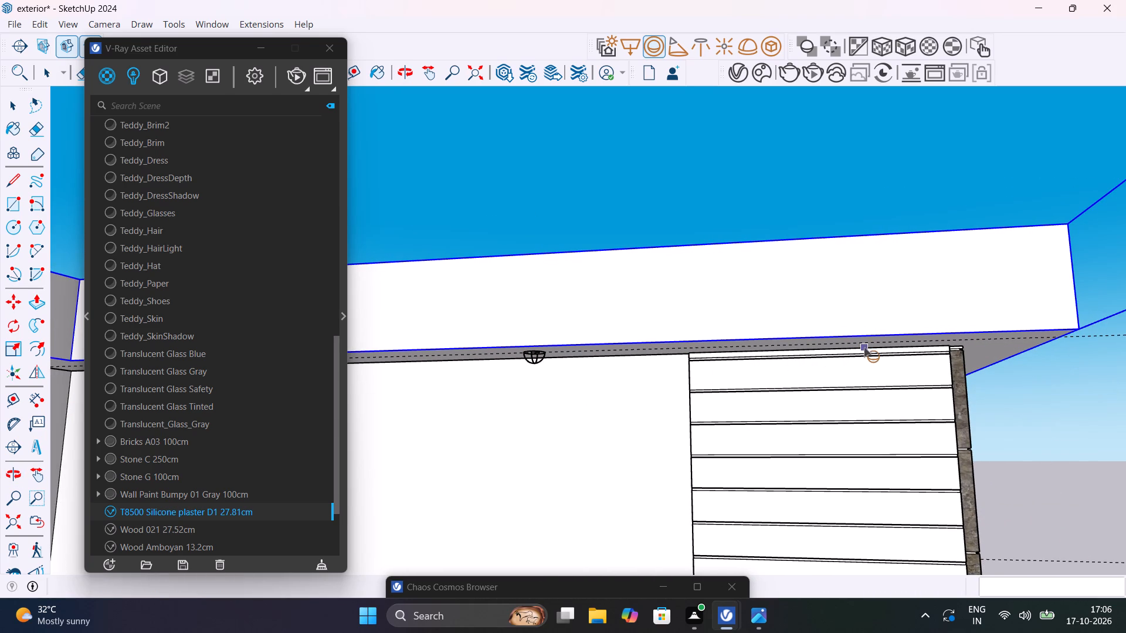
pyautogui.click(865, 343)
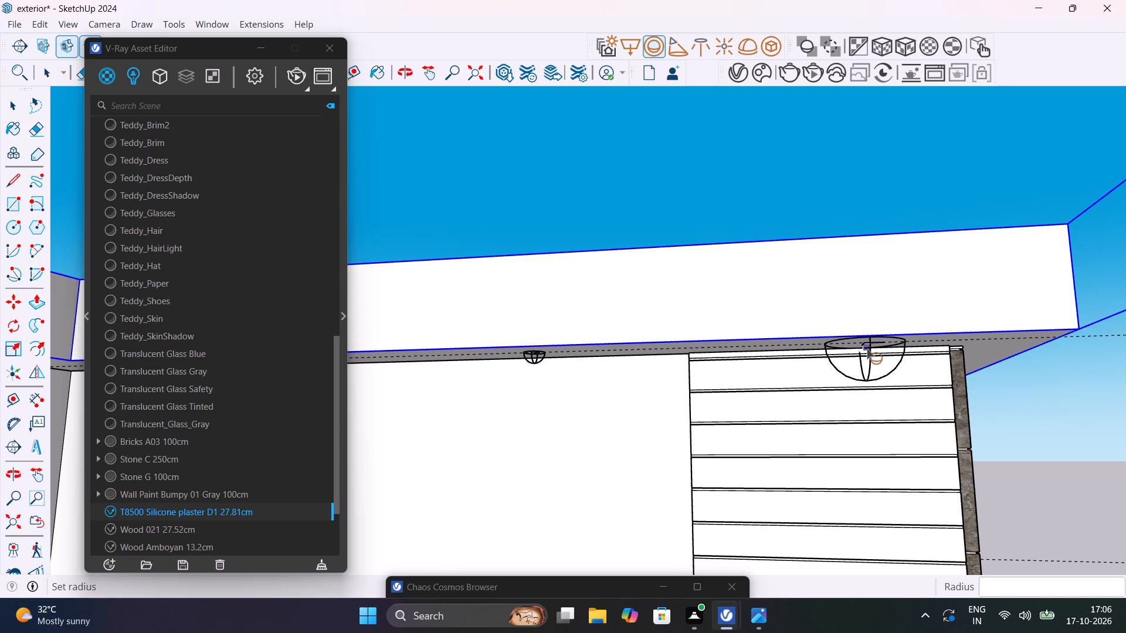
pyautogui.press('2')
pyautogui.press('Return')
# Place a V-Ray sphere light with a radius of 2 inches under the adjacent roof overhang, between the two wood-clad panels.
pyautogui.scroll(-6, 867, 348)
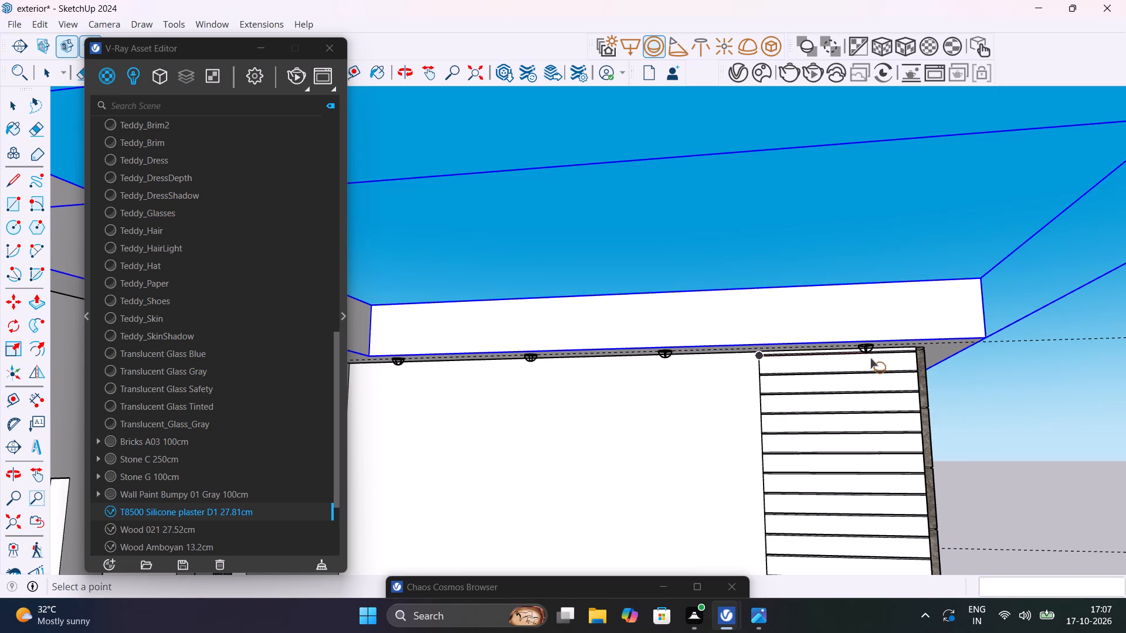
pyautogui.scroll(-4, 870, 358)
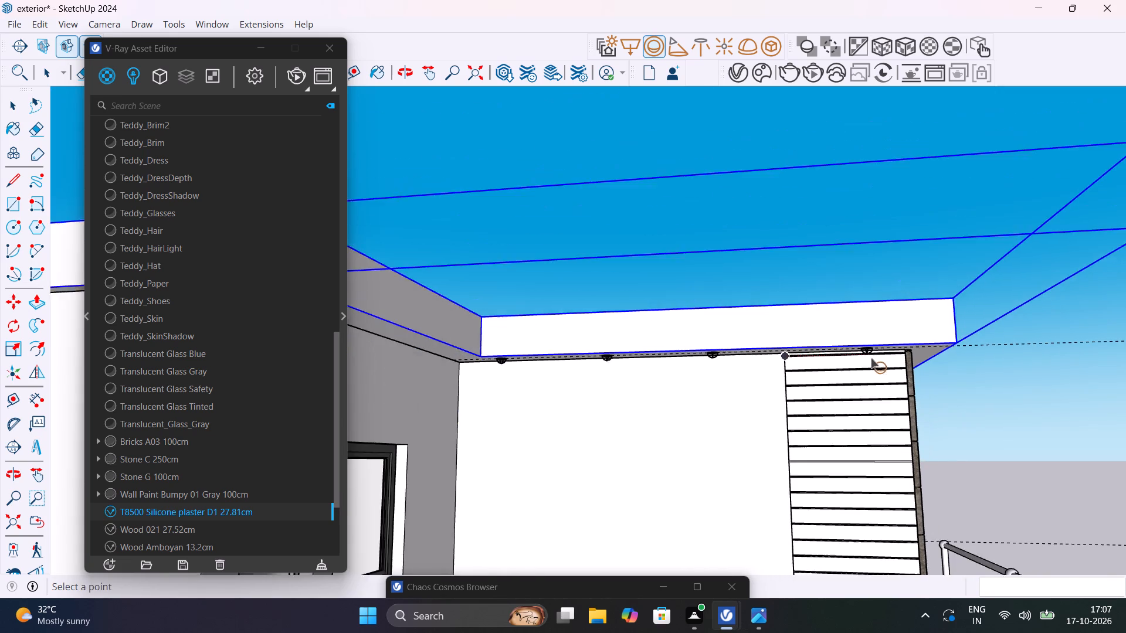
pyautogui.moveTo(864, 412); pyautogui.dragTo(501, 349, button='middle')
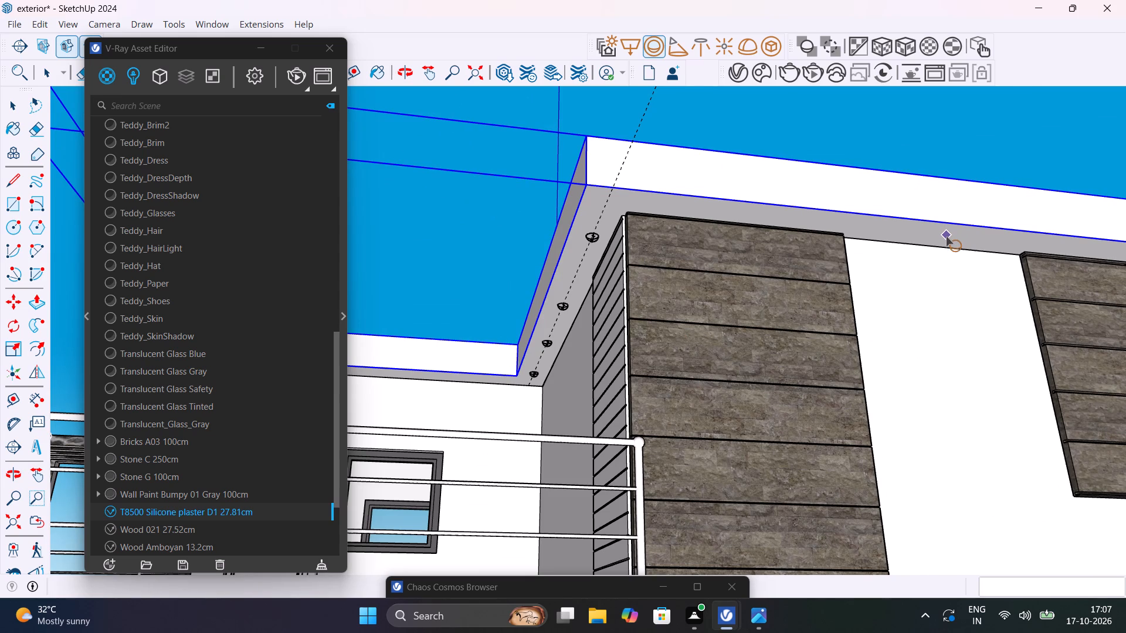
pyautogui.click(946, 237)
pyautogui.press('2')
pyautogui.press('Return')
# Draw a rectangle about 7' 5 3/4" by 10' 5" on the terrace slab's underside, starting from the recessed balcony's inner wall corner.
pyautogui.scroll(-6, 947, 256)
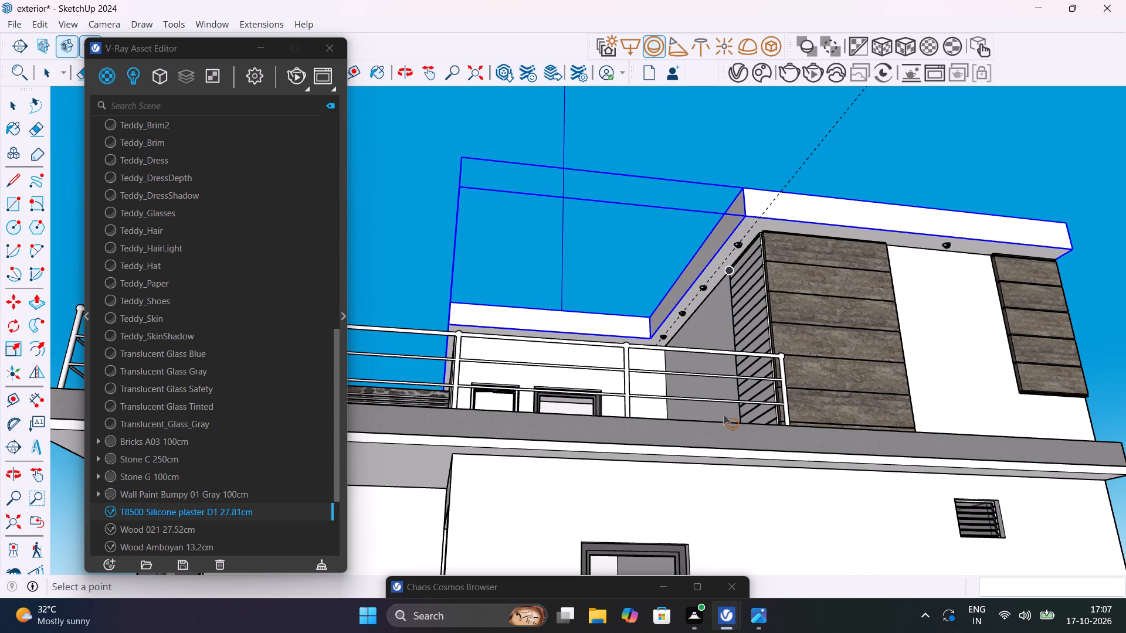
pyautogui.scroll(-9, 721, 414)
pyautogui.moveTo(741, 445); pyautogui.dragTo(928, 425, button='middle')
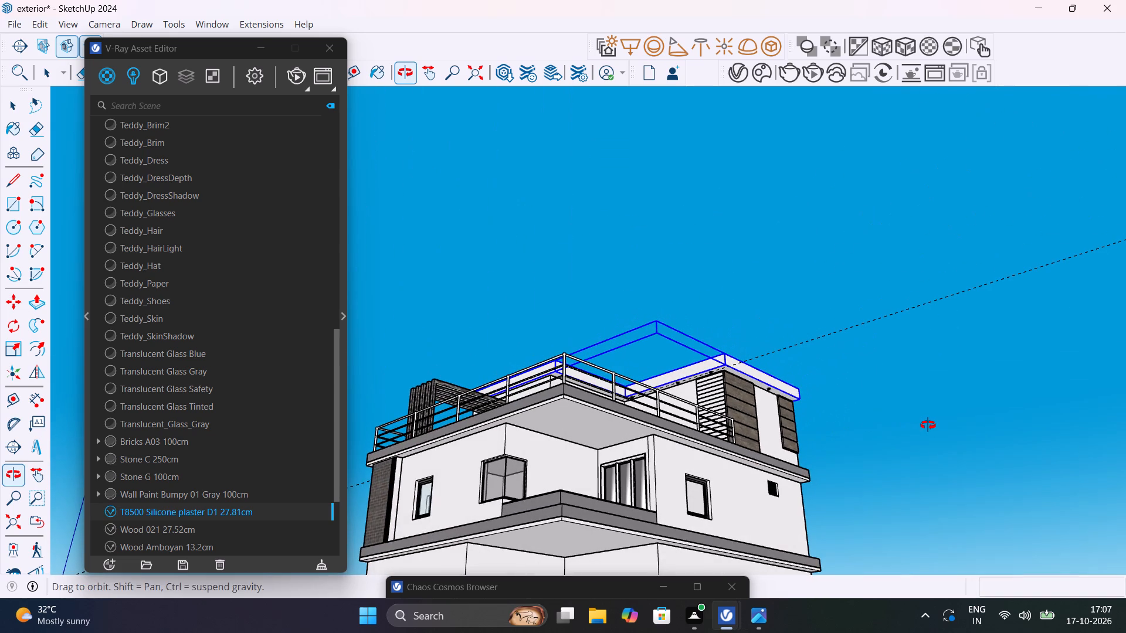
pyautogui.moveTo(928, 425); pyautogui.dragTo(927, 357, button='middle')
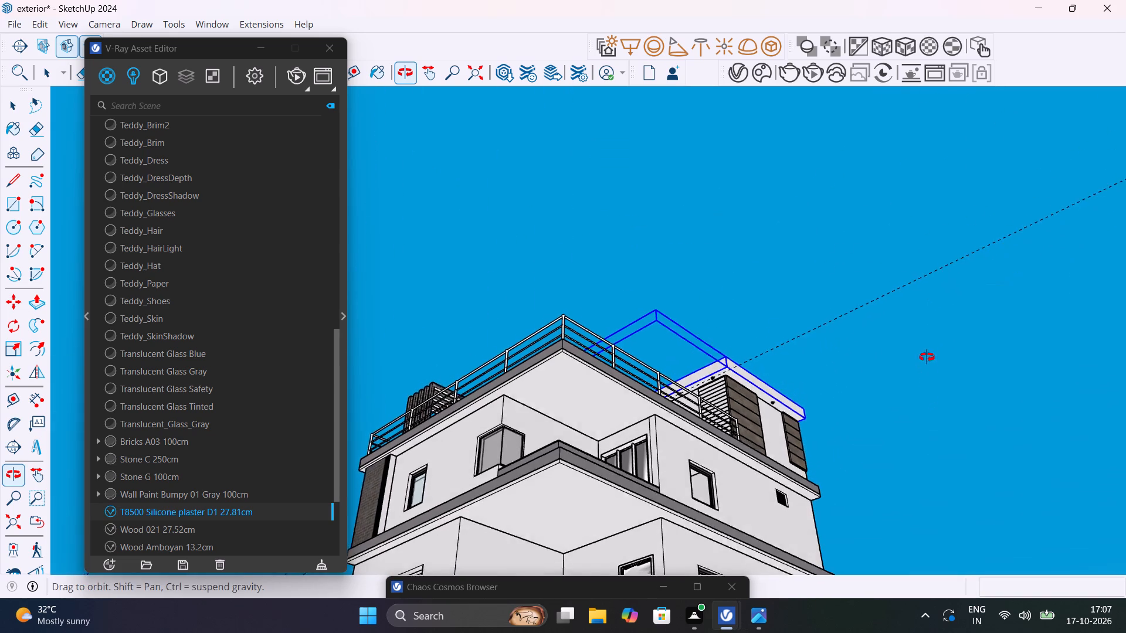
pyautogui.moveTo(927, 357); pyautogui.dragTo(993, 393, button='middle')
pyautogui.scroll(8, 559, 425)
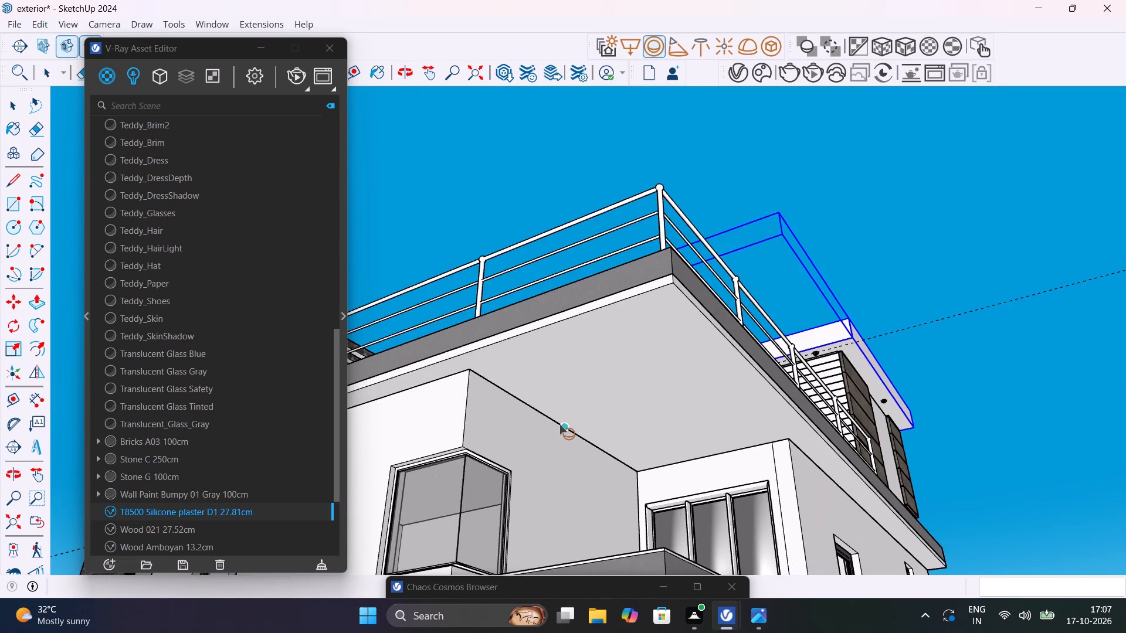
pyautogui.press('space')
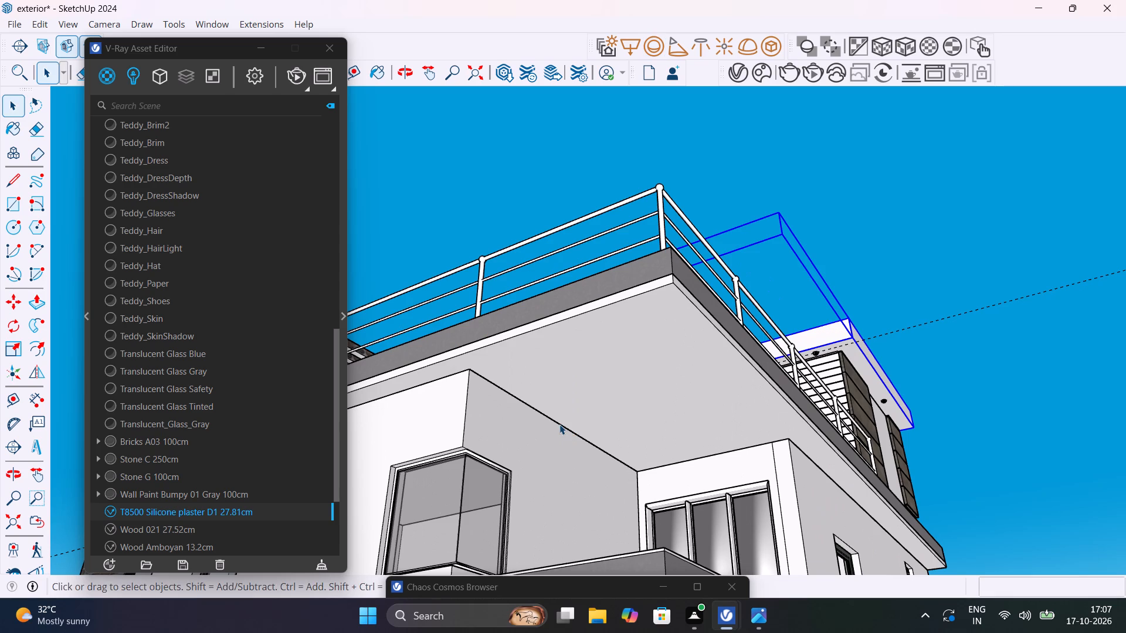
pyautogui.press('r')
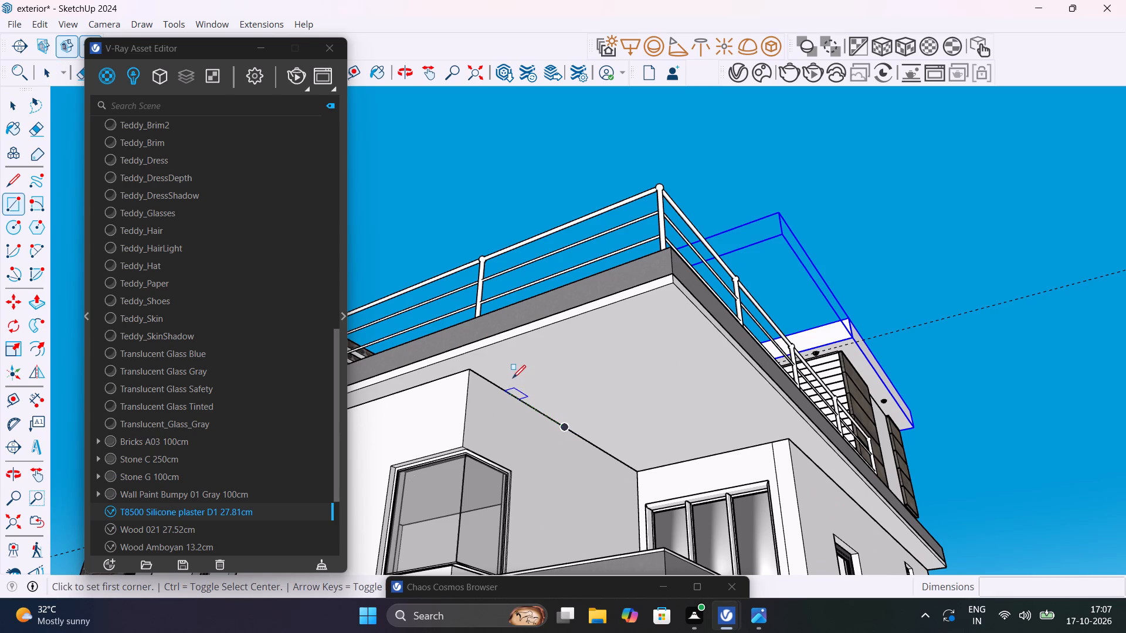
pyautogui.click(637, 468)
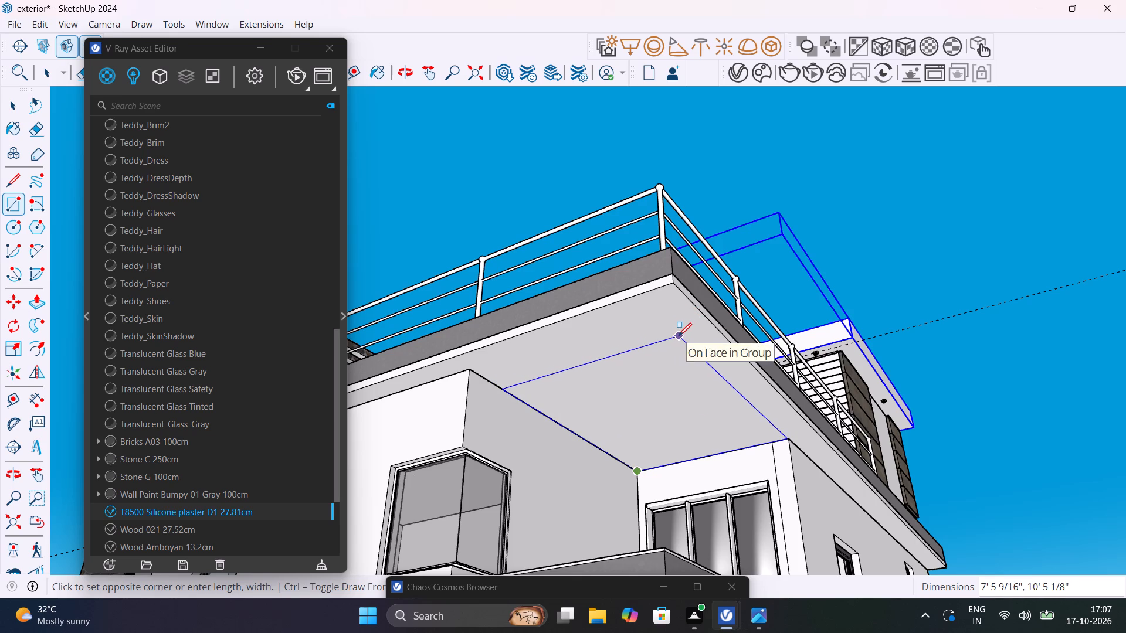
pyautogui.click(679, 336)
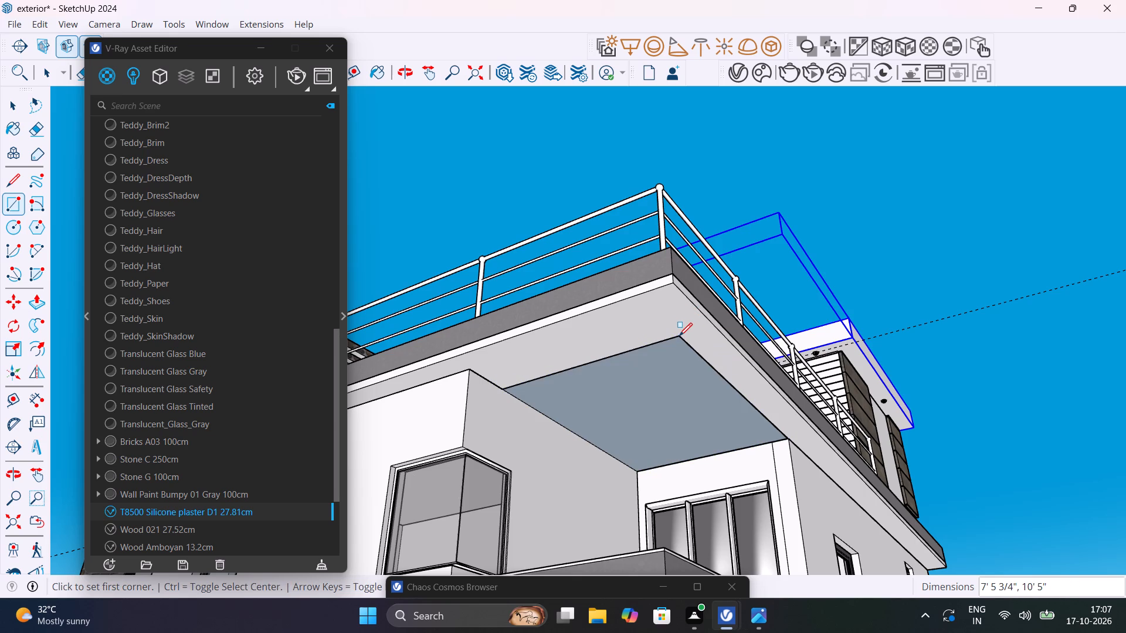
# Extrude the rectangle 1" downward from the balcony ceiling with Push/Pull.
pyautogui.press('p')
pyautogui.click(662, 387)
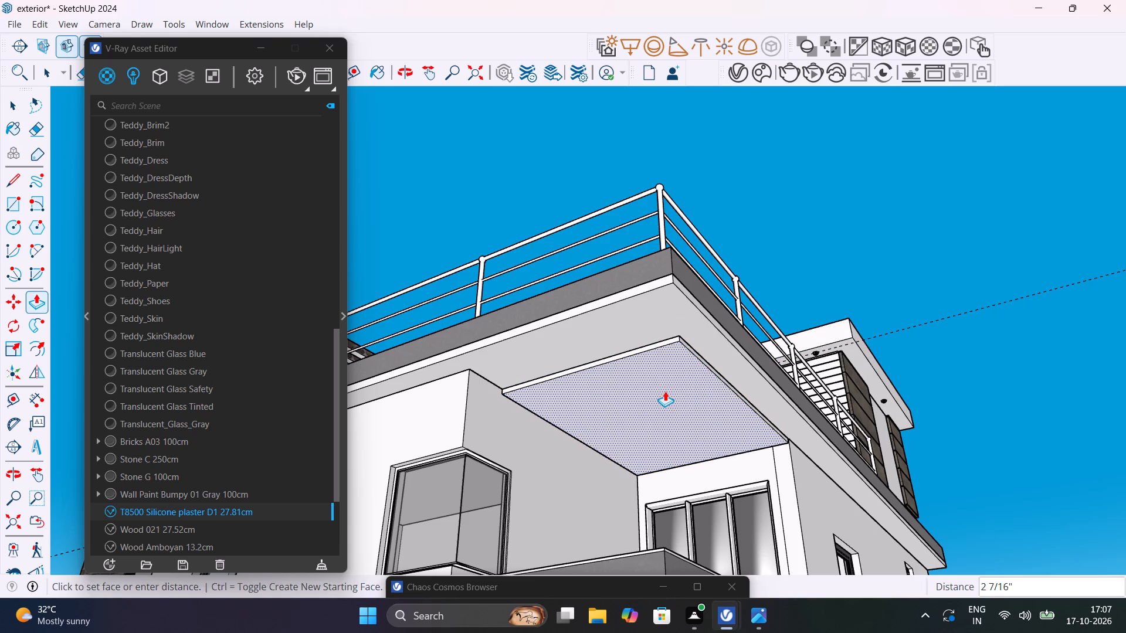
pyautogui.write('1"')
pyautogui.press('Return')
pyautogui.press('space')
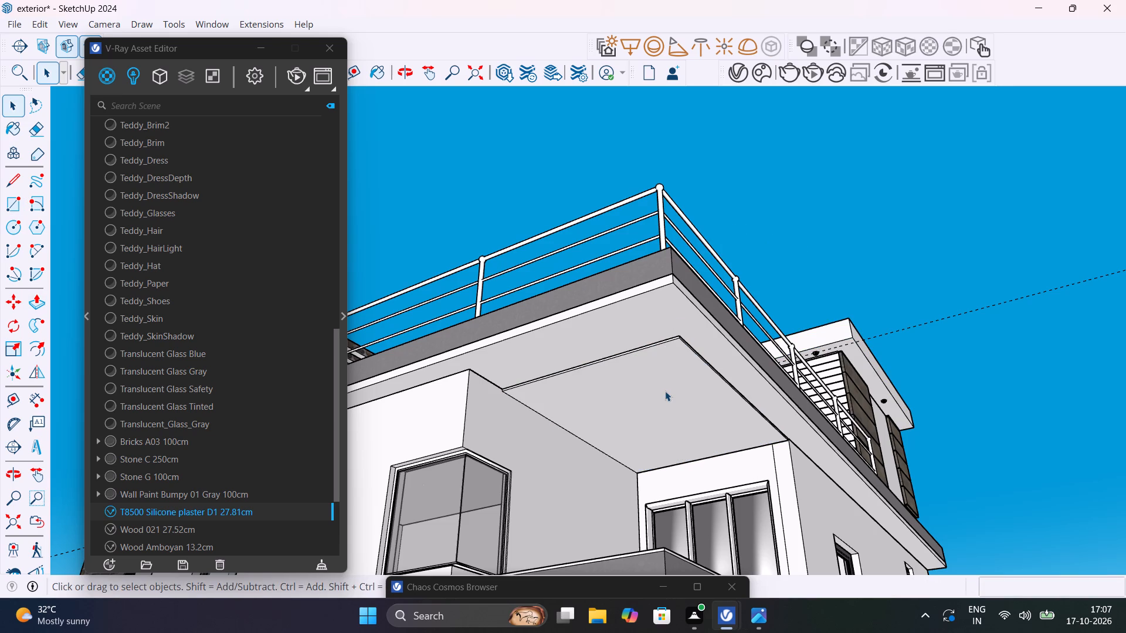
# Select the thin ceiling panel's underside and exposed side faces with their edges, and make them a group.
pyautogui.tripleClick(665, 390)
pyautogui.tripleClick(665, 389)
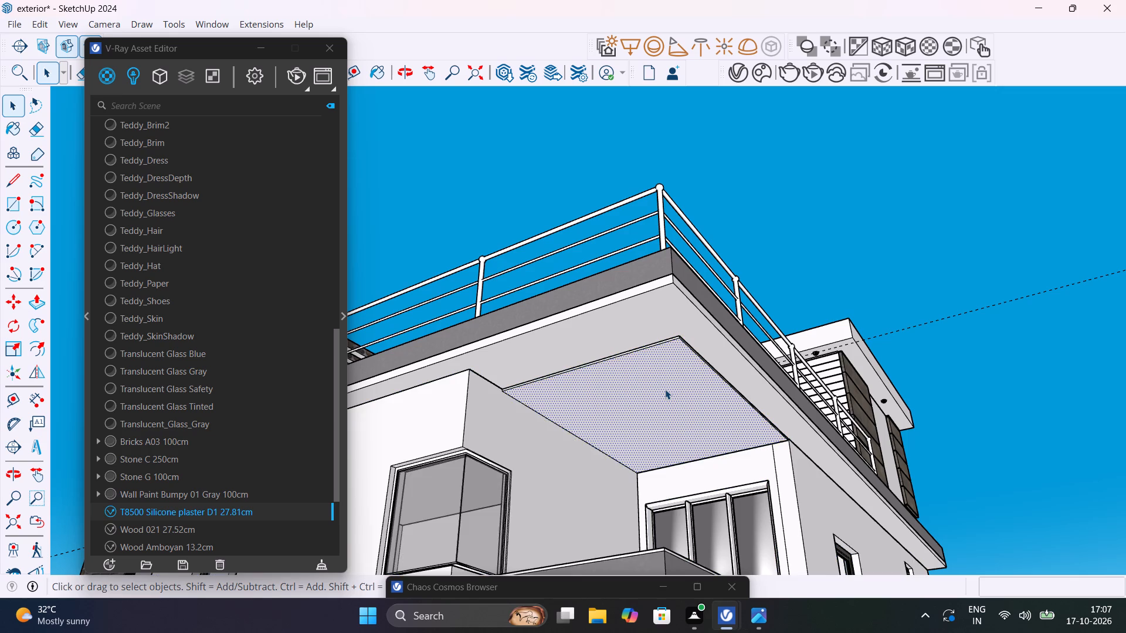
pyautogui.click(665, 389)
pyautogui.tripleClick(665, 389)
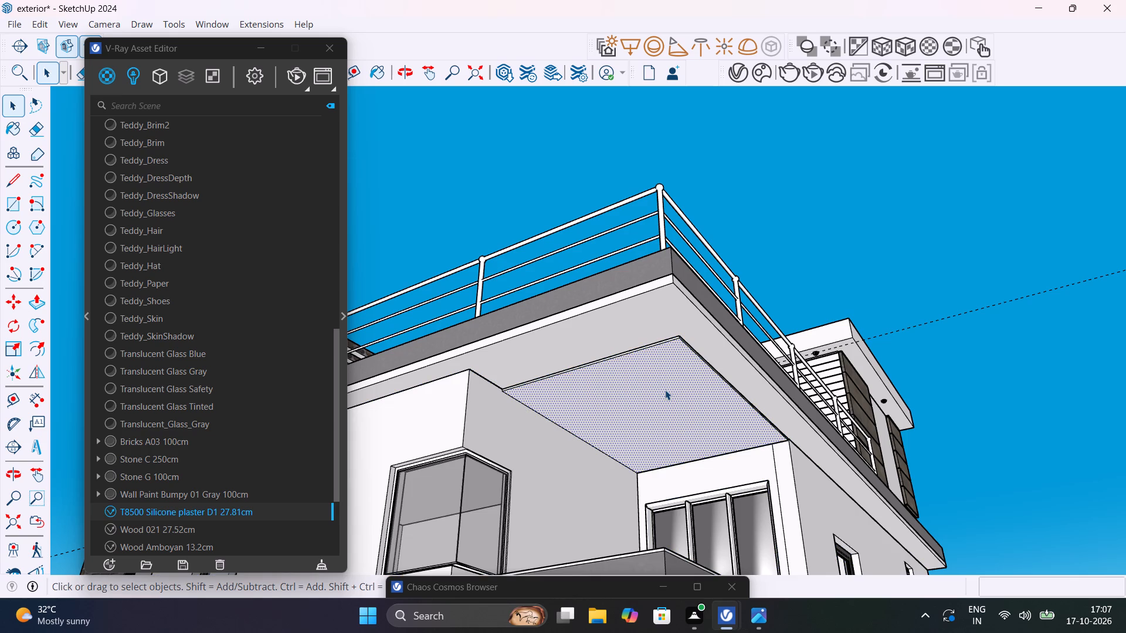
pyautogui.tripleClick(665, 390)
pyautogui.click(665, 390)
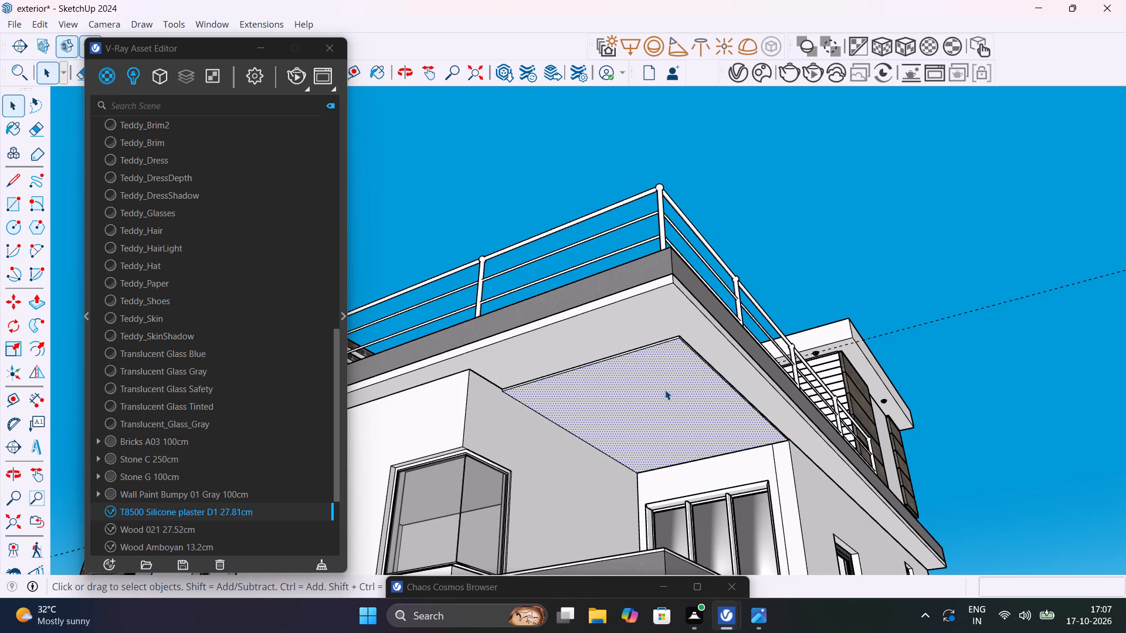
pyautogui.doubleClick(665, 390)
pyautogui.click(665, 390)
pyautogui.scroll(6, 665, 390)
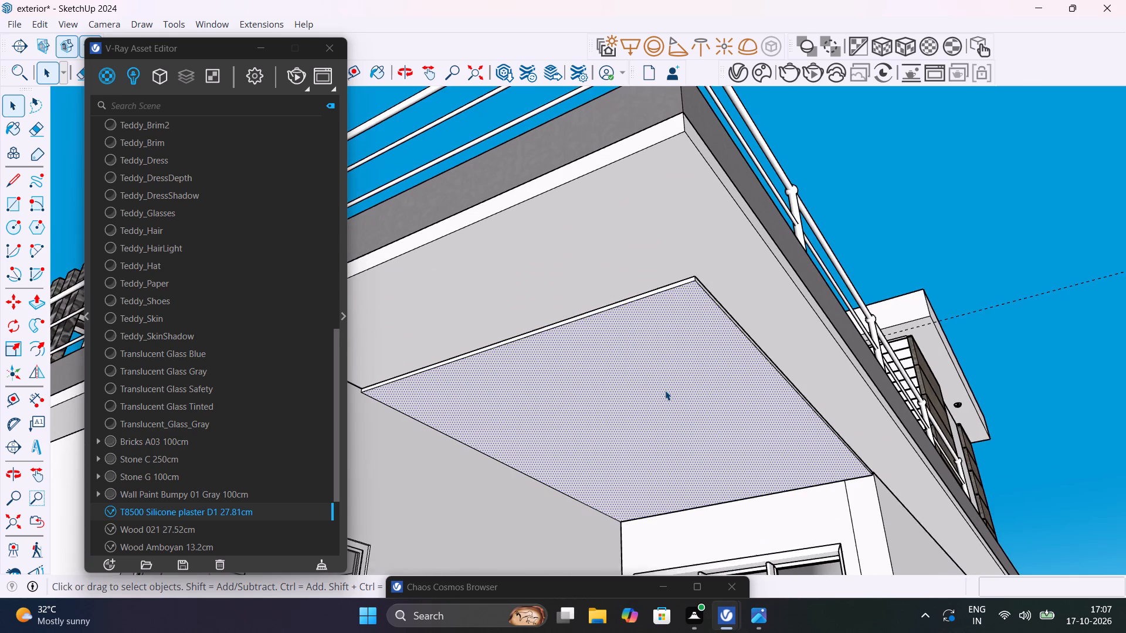
pyautogui.moveTo(665, 390); pyautogui.dragTo(673, 404, button='middle')
pyautogui.doubleClick(673, 405)
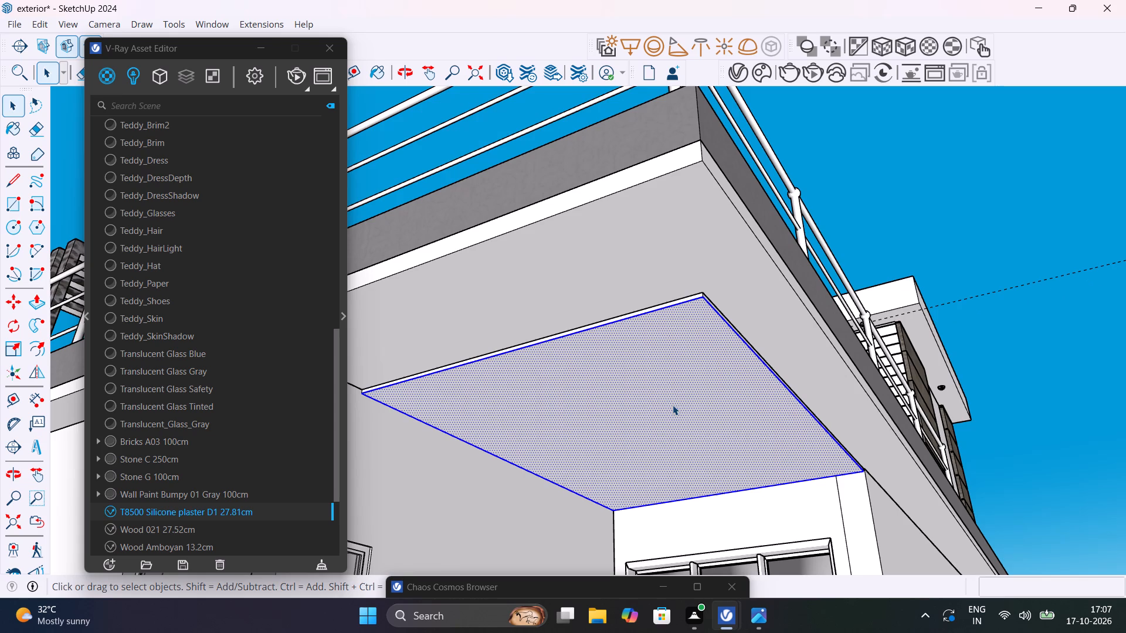
pyautogui.keyDown('shift'); pyautogui.click(652, 307); pyautogui.keyUp('shift')
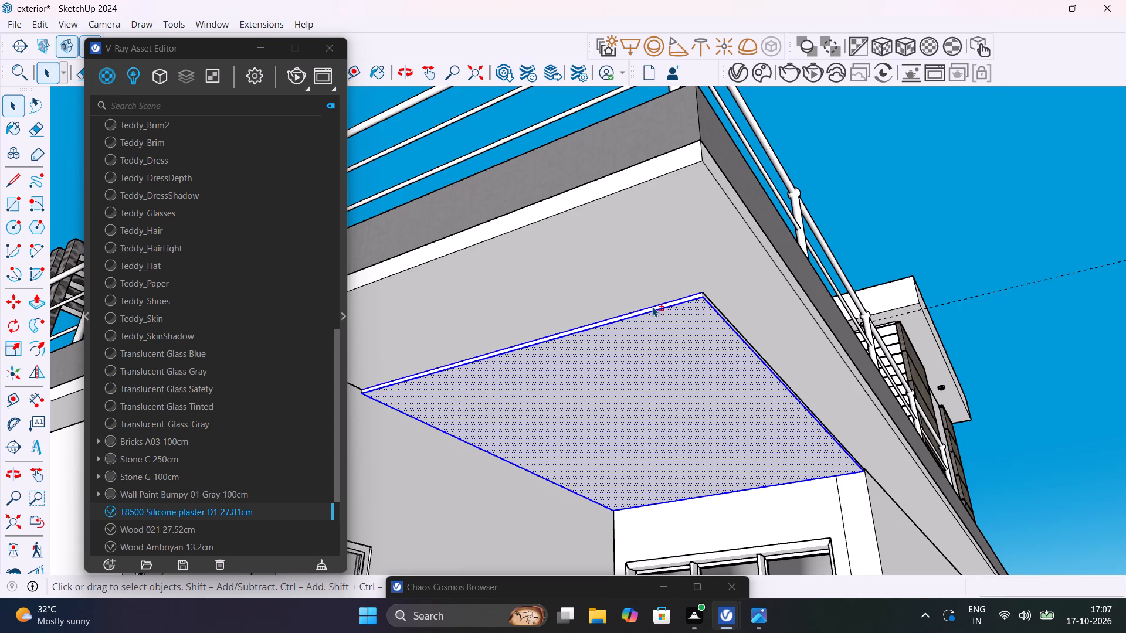
pyautogui.moveTo(763, 373); pyautogui.dragTo(711, 435, button='middle')
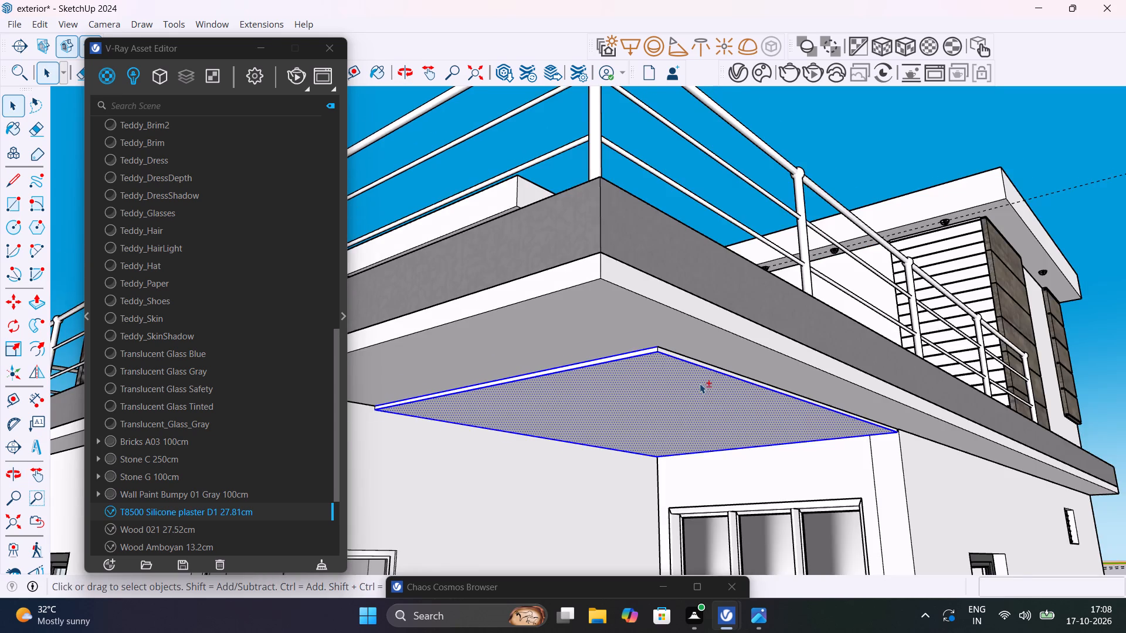
pyautogui.keyDown('shift'); pyautogui.scroll(4, 700, 383); pyautogui.keyUp('shift')
pyautogui.keyDown('shift'); pyautogui.click(708, 353); pyautogui.keyUp('shift')
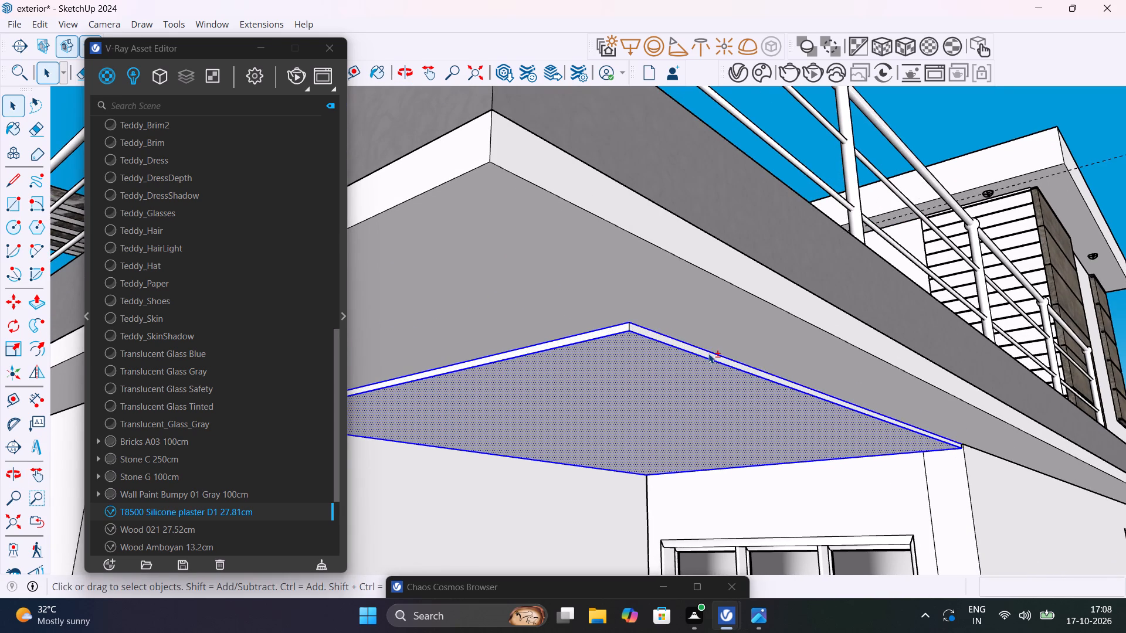
pyautogui.keyDown('shift'); pyautogui.scroll(-4, 706, 362); pyautogui.keyUp('shift')
pyautogui.rightClick(725, 406)
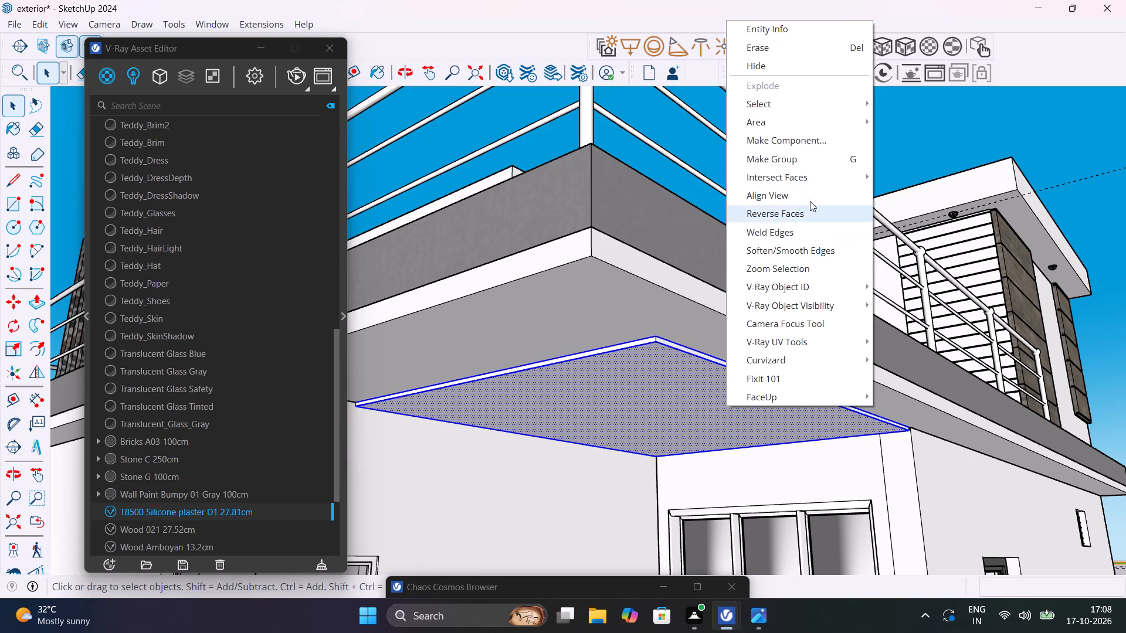
pyautogui.click(812, 164)
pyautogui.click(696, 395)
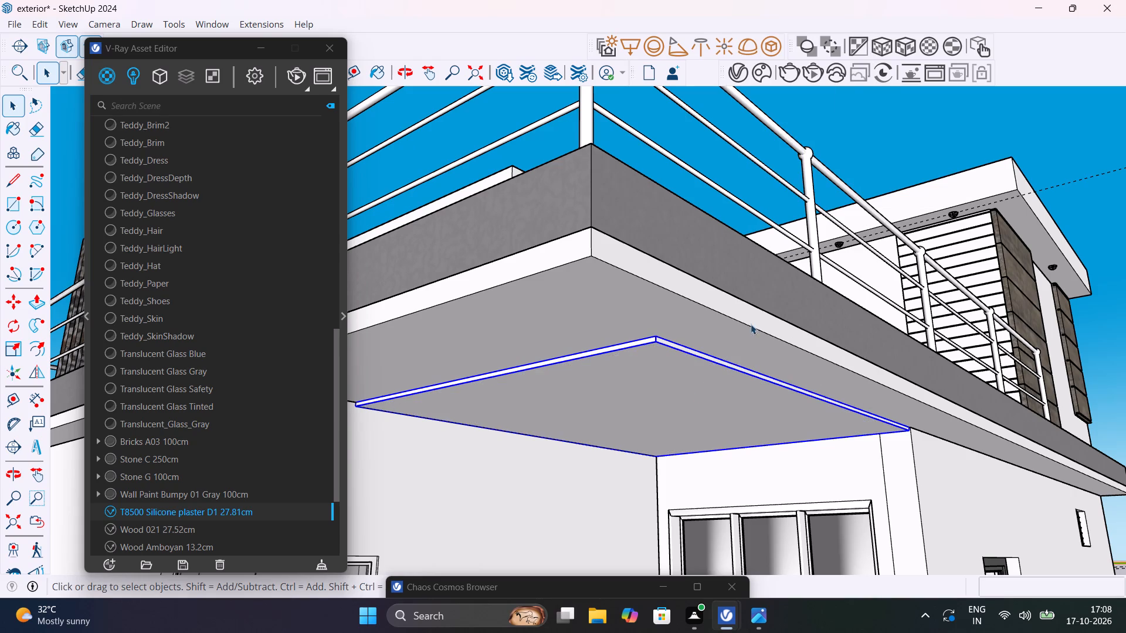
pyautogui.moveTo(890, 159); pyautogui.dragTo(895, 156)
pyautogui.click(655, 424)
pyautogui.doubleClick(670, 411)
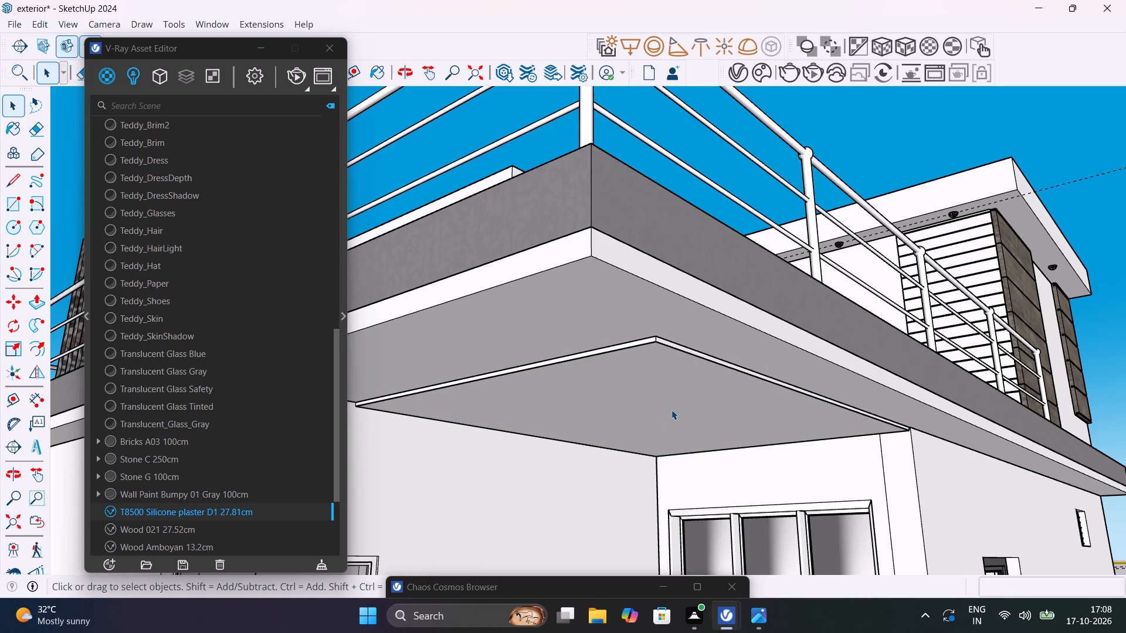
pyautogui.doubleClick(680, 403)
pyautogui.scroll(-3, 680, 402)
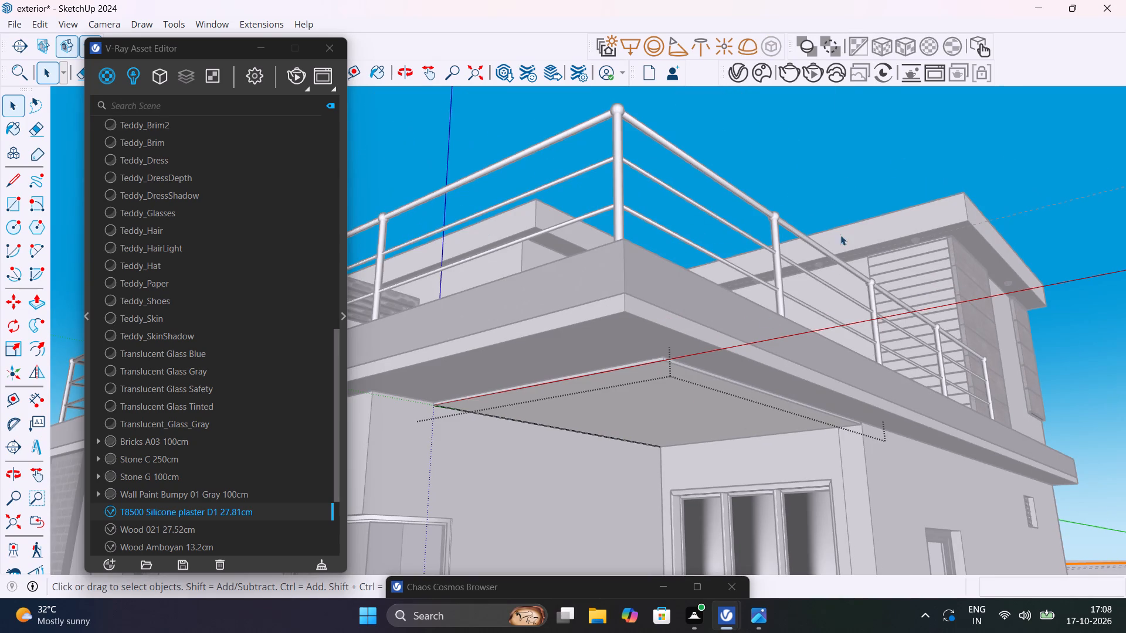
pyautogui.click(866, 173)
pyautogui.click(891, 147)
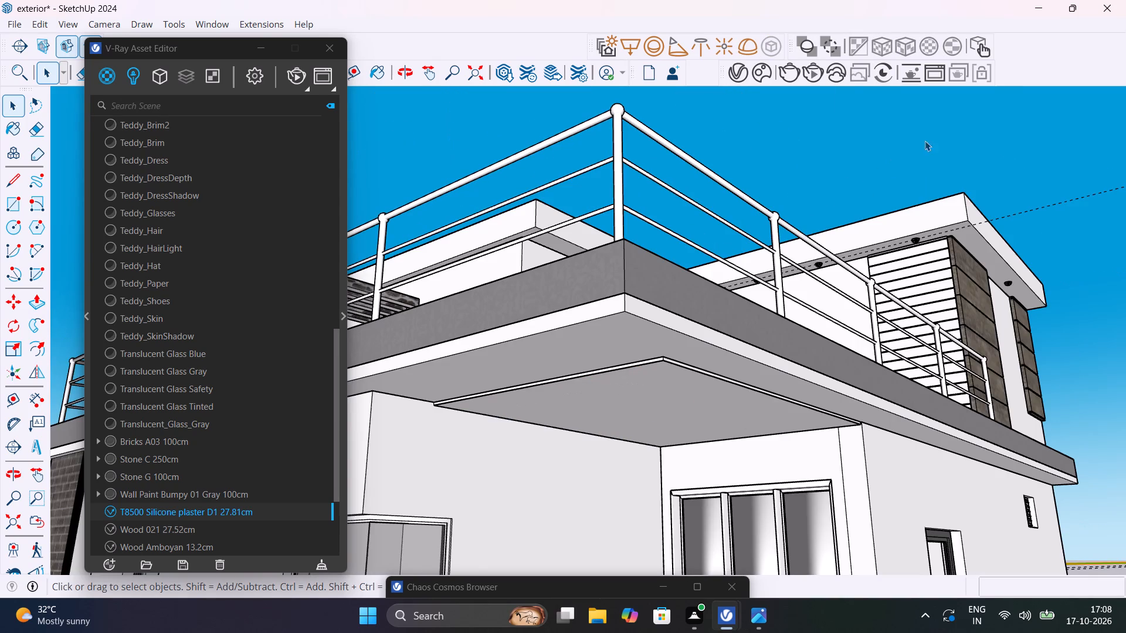
# Apply the Wood 021 27.52cm material to the thin balcony ceiling panel group.
pyautogui.moveTo(216, 55); pyautogui.dragTo(249, 35)
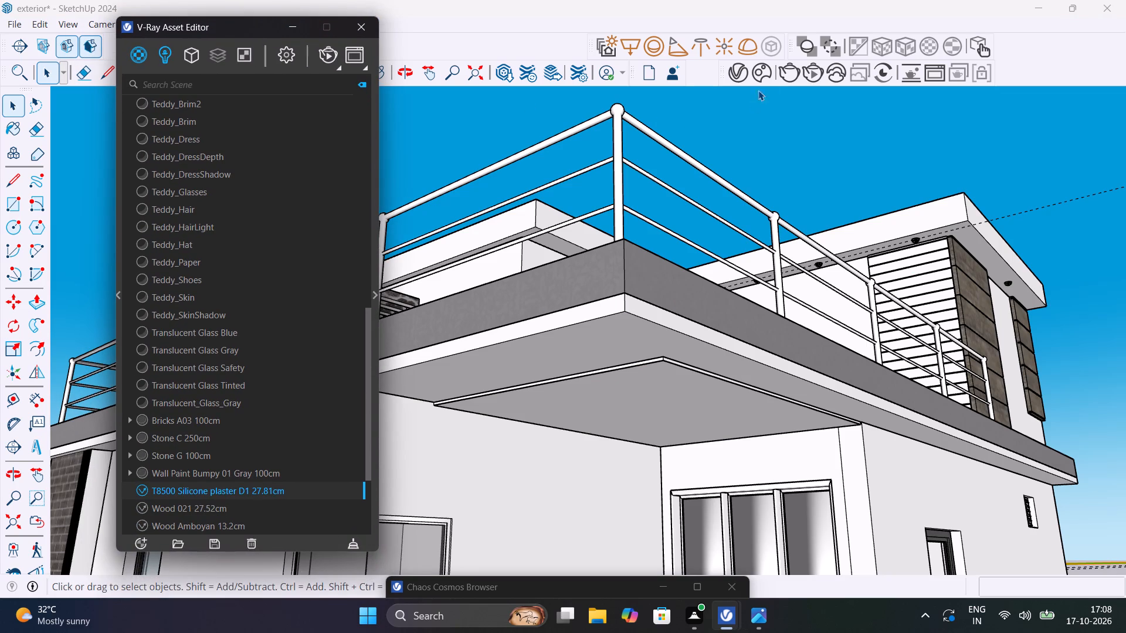
pyautogui.click(771, 73)
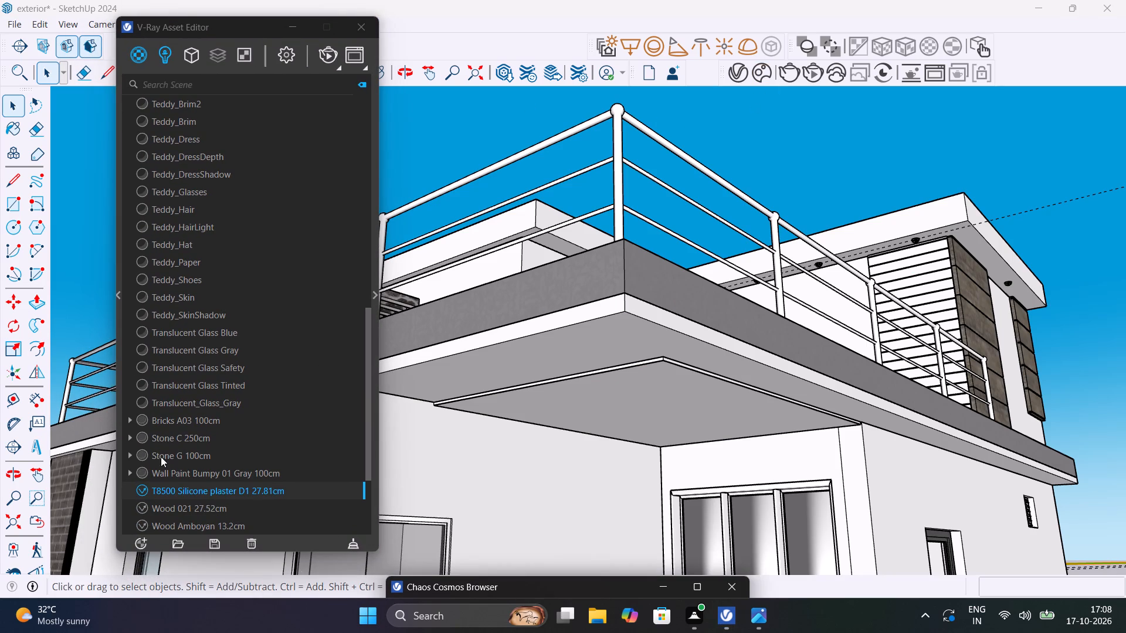
pyautogui.click(185, 510)
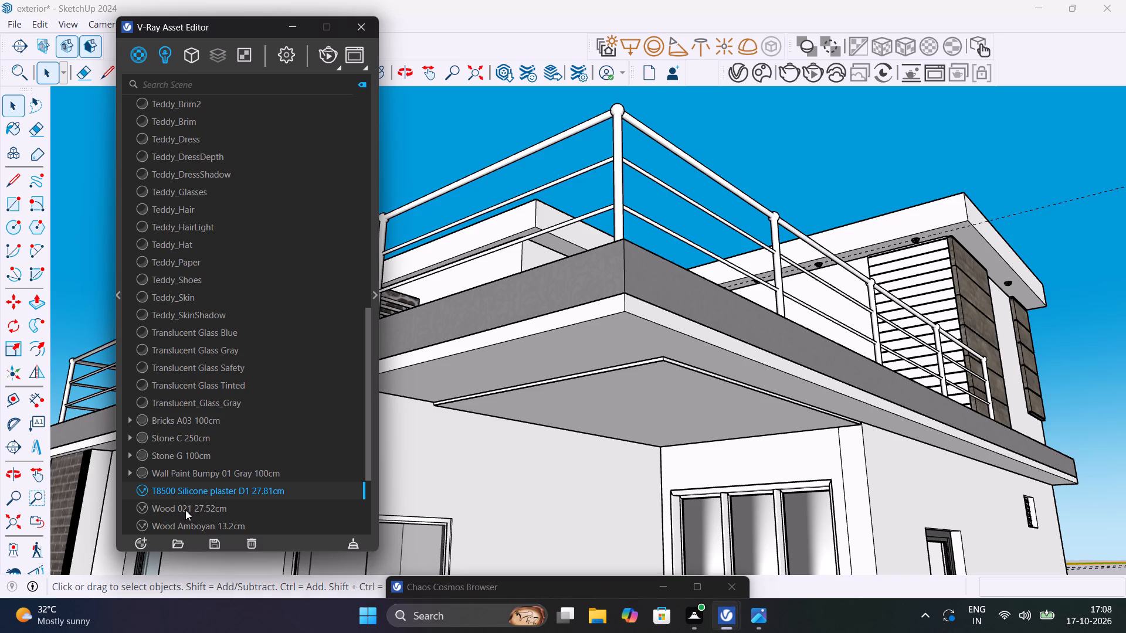
pyautogui.click(645, 397)
pyautogui.doubleClick(645, 396)
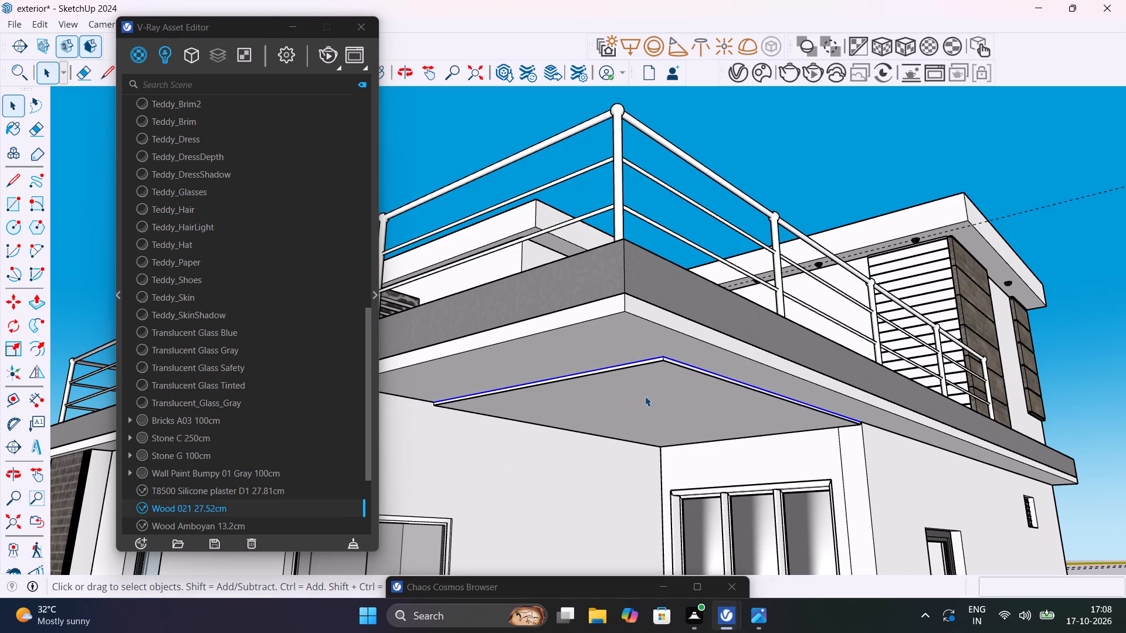
pyautogui.click(645, 396)
pyautogui.doubleClick(645, 396)
pyautogui.doubleClick(645, 396)
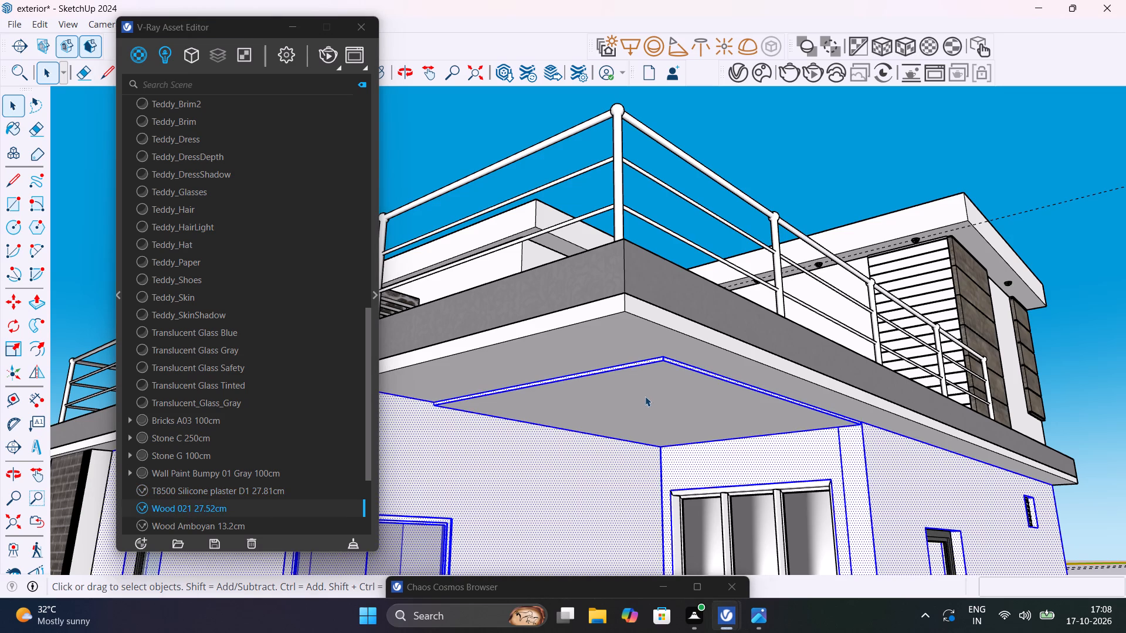
pyautogui.click(645, 396)
pyautogui.doubleClick(648, 390)
pyautogui.moveTo(648, 390); pyautogui.dragTo(706, 326, button='middle')
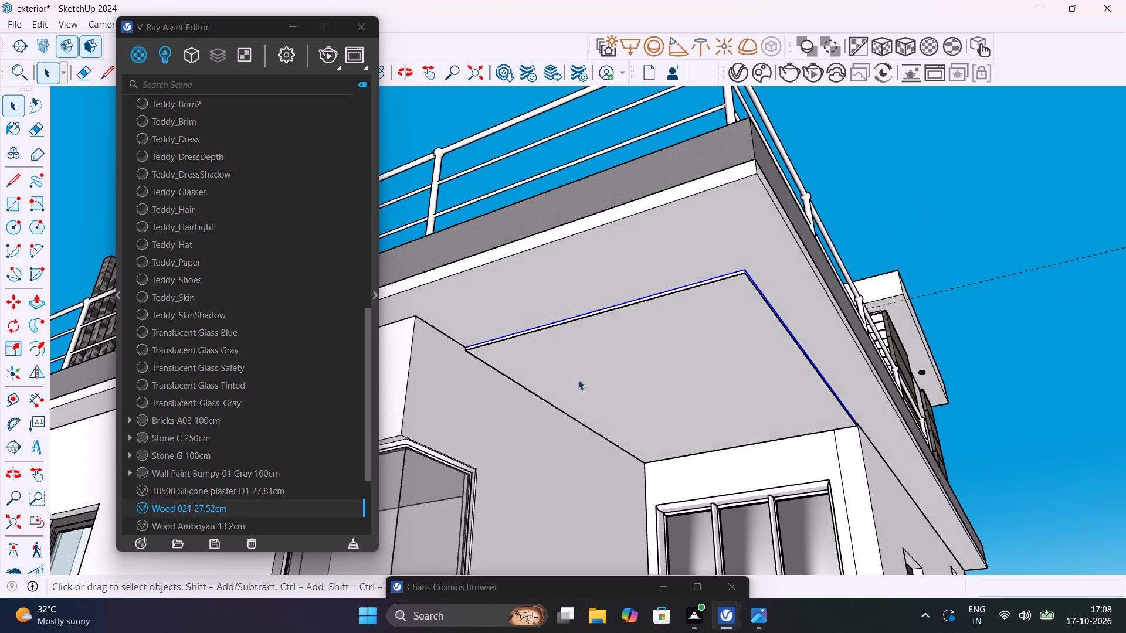
pyautogui.rightClick(207, 506)
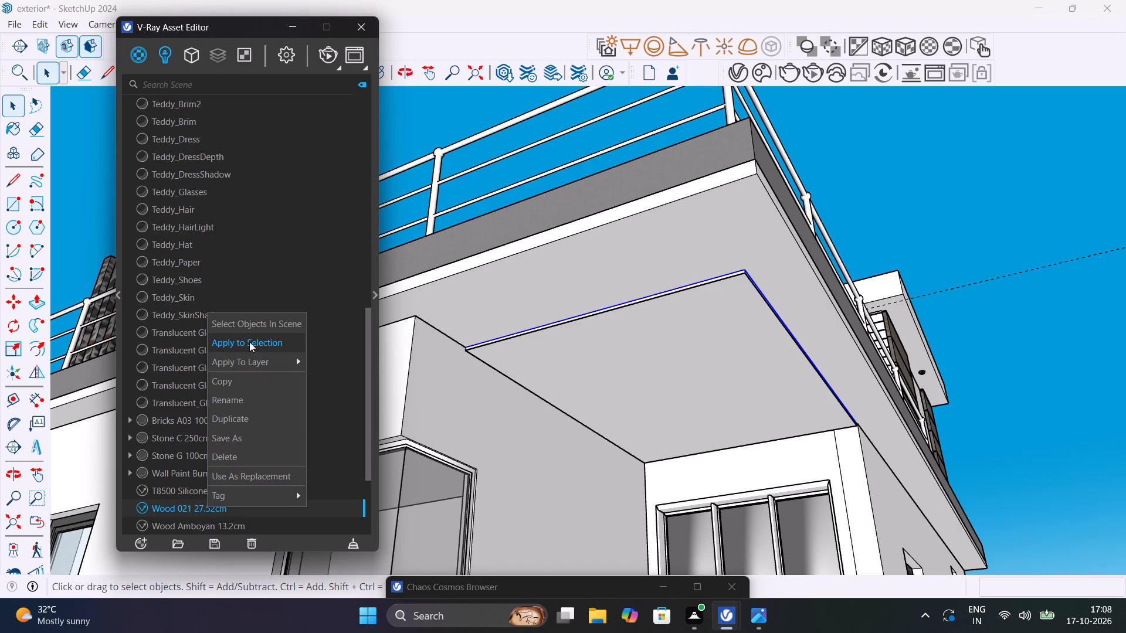
pyautogui.click(249, 342)
pyautogui.scroll(3, 636, 392)
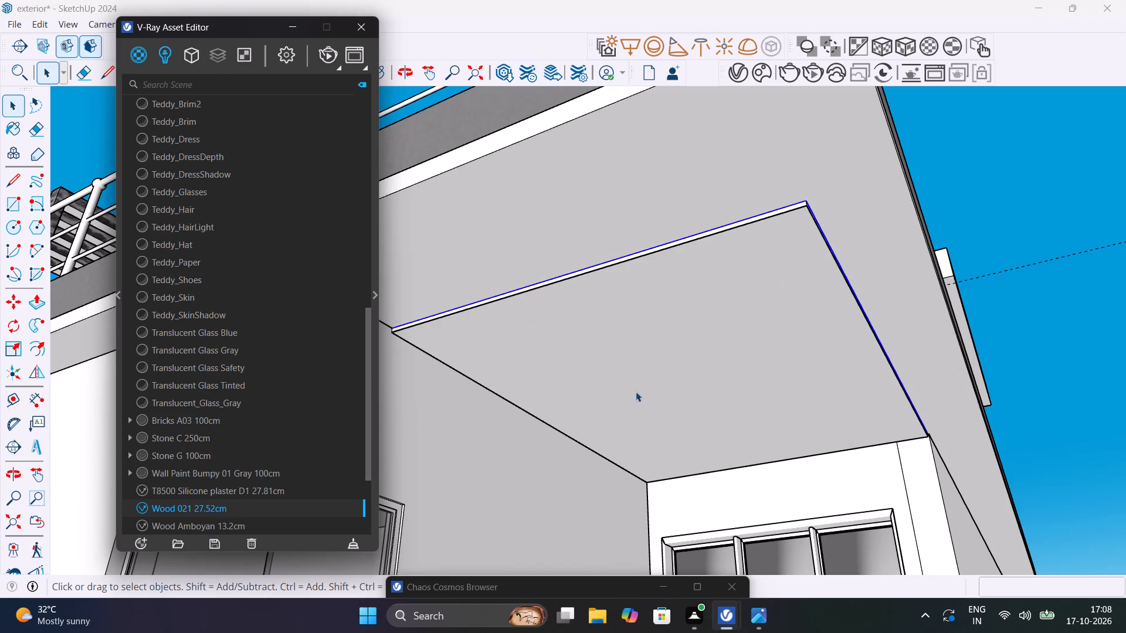
# Inside the ceiling panel group, apply Wood 021 27.52cm to the panel's underside face.
pyautogui.doubleClick(640, 372)
pyautogui.click(640, 372)
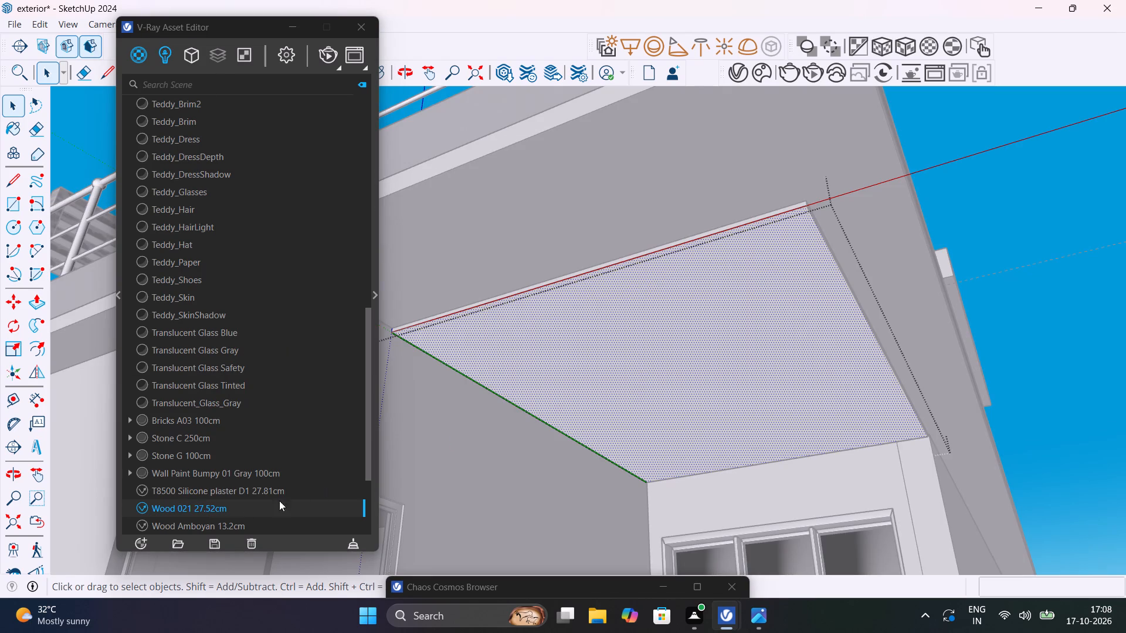
pyautogui.rightClick(219, 508)
pyautogui.click(269, 347)
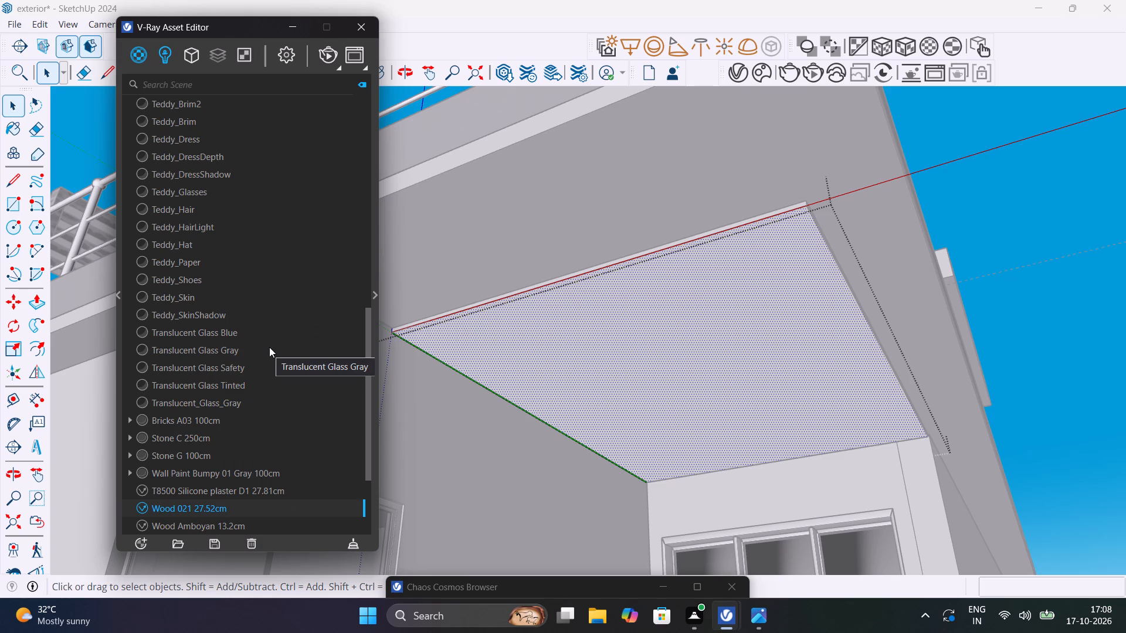
# Run a V-Ray test render of the balcony ceiling to check the wood panel, and stop it.
pyautogui.click(817, 68)
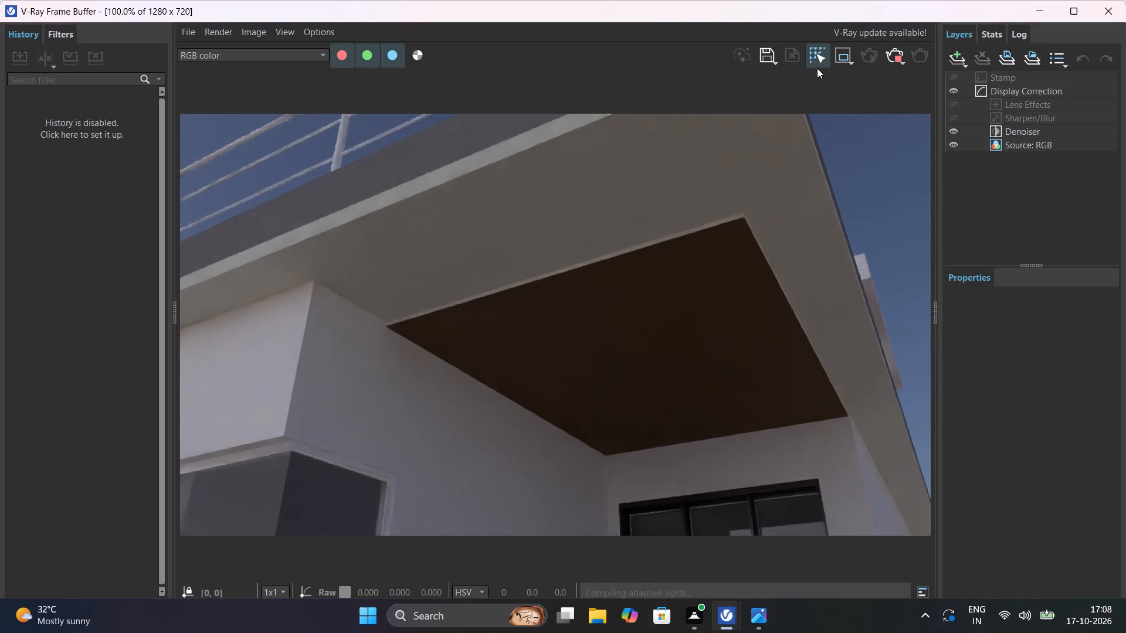
pyautogui.click(893, 55)
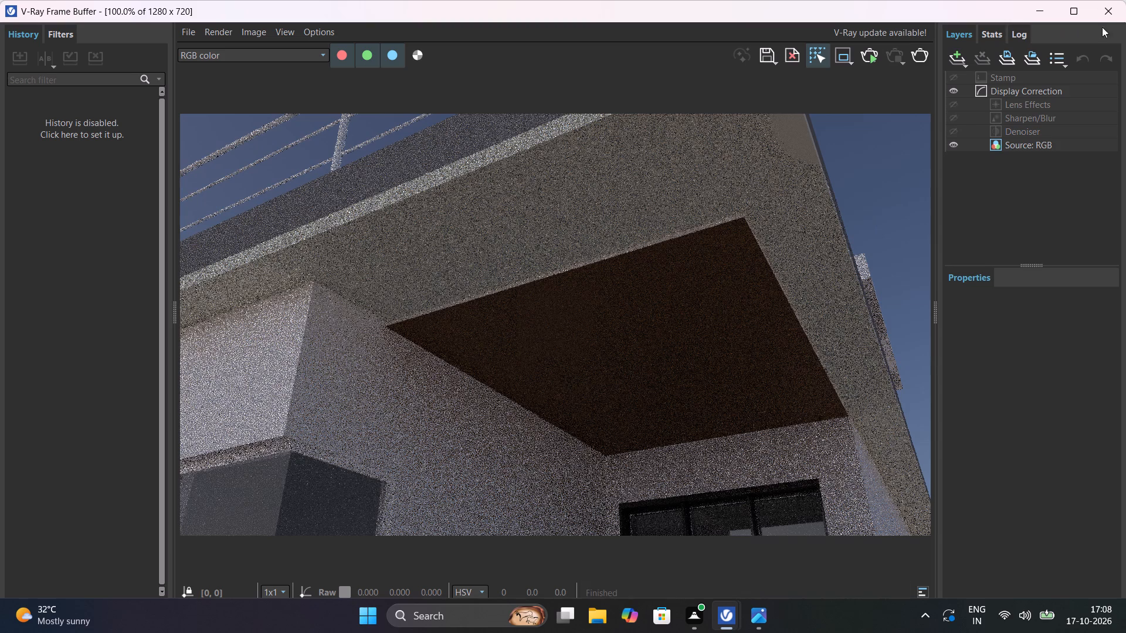
pyautogui.click(1112, 7)
# Apply Wood 021 27.52cm to the ceiling panel's thin side face opposite the window wall.
pyautogui.moveTo(639, 253); pyautogui.dragTo(654, 317, button='middle')
pyautogui.scroll(4, 654, 317)
pyautogui.click(679, 302)
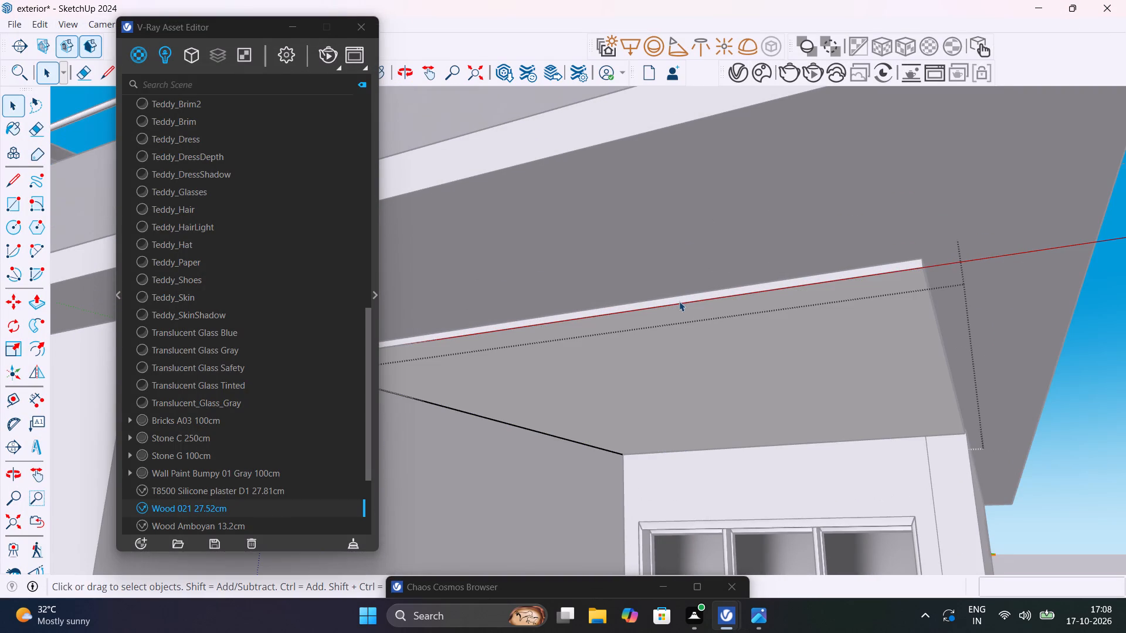
pyautogui.click(679, 301)
pyautogui.doubleClick(680, 300)
pyautogui.click(680, 300)
pyautogui.tripleClick(684, 300)
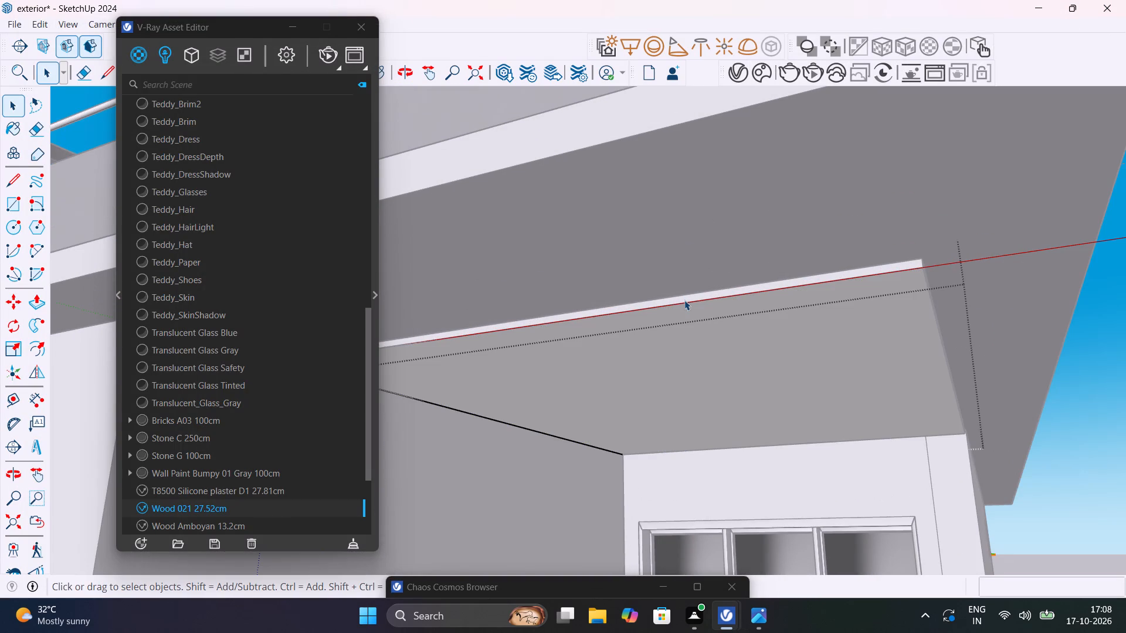
pyautogui.tripleClick(686, 299)
pyautogui.click(686, 298)
pyautogui.click(1097, 390)
pyautogui.scroll(4, 849, 279)
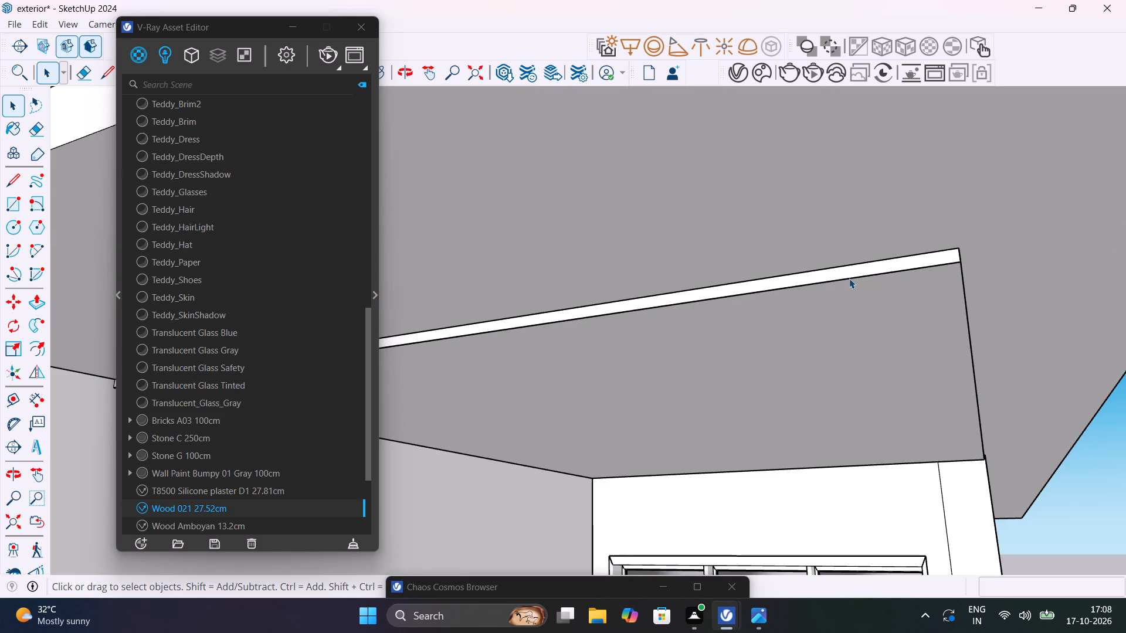
pyautogui.click(856, 270)
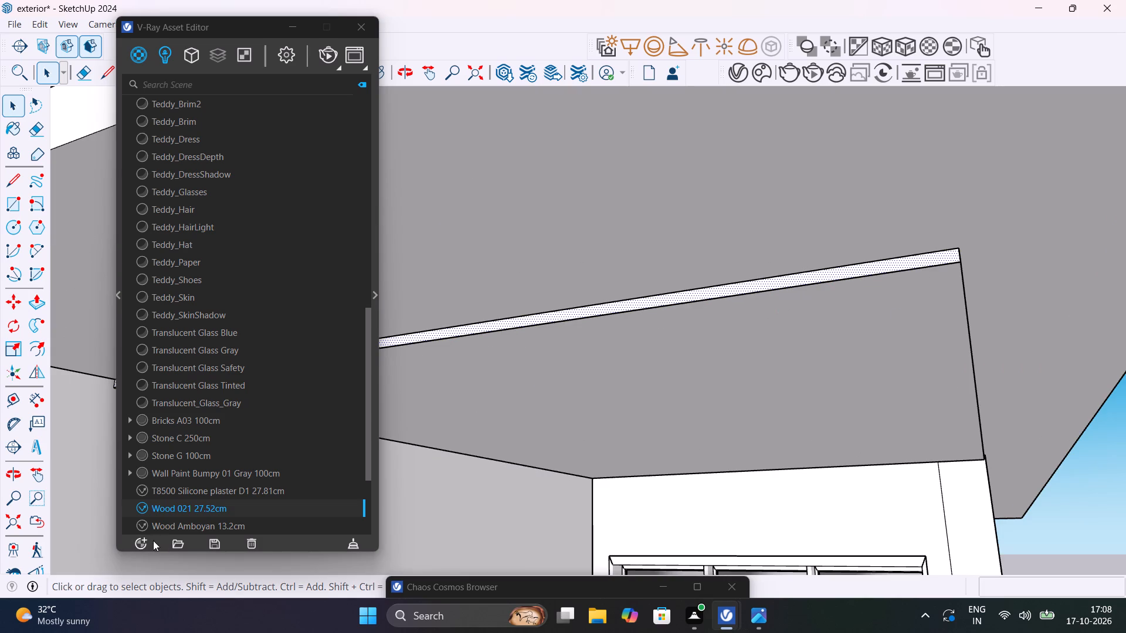
pyautogui.rightClick(200, 509)
pyautogui.click(222, 341)
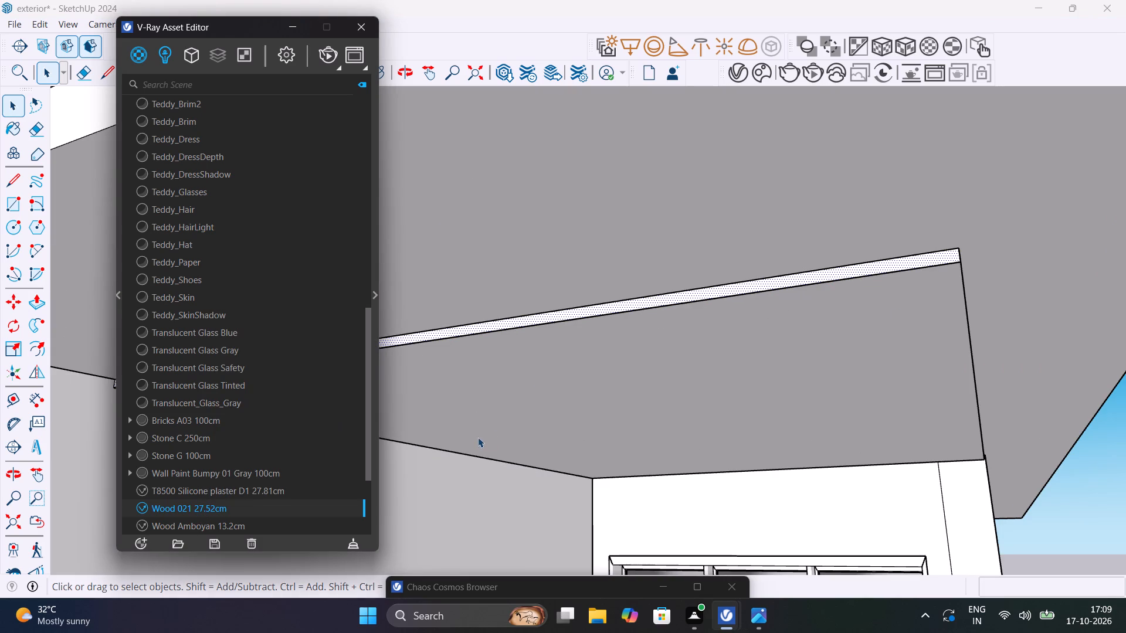
# Apply Wood 021 27.52cm to the ceiling panel's adjoining thin side face, and exit the group.
pyautogui.moveTo(487, 433); pyautogui.dragTo(425, 464, button='middle')
pyautogui.scroll(3, 744, 390)
pyautogui.click(730, 404)
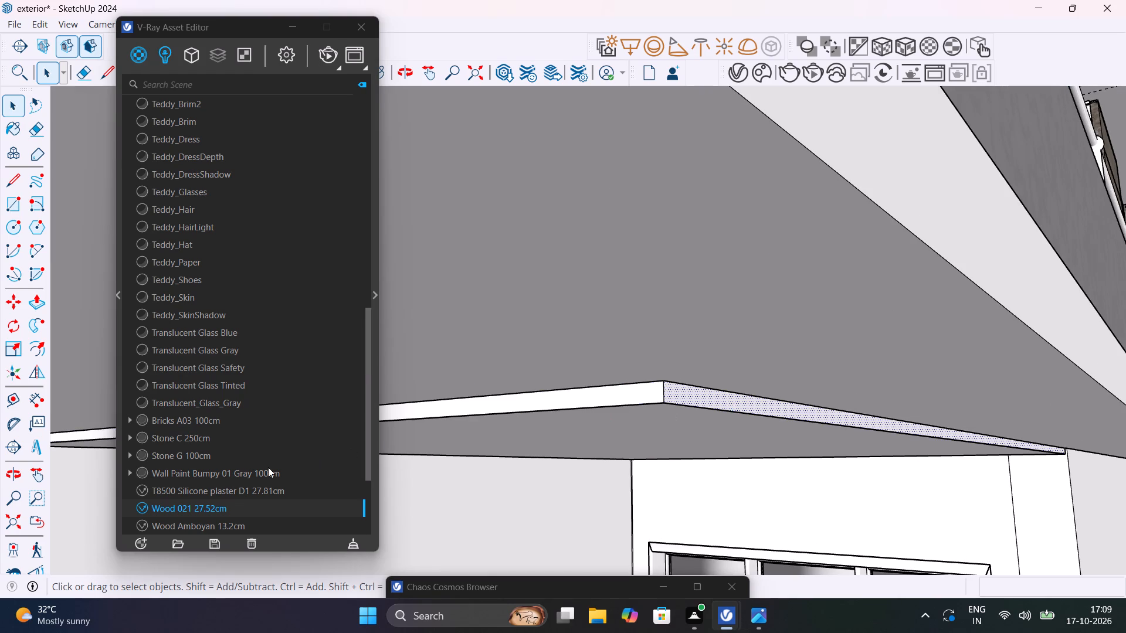
pyautogui.rightClick(224, 508)
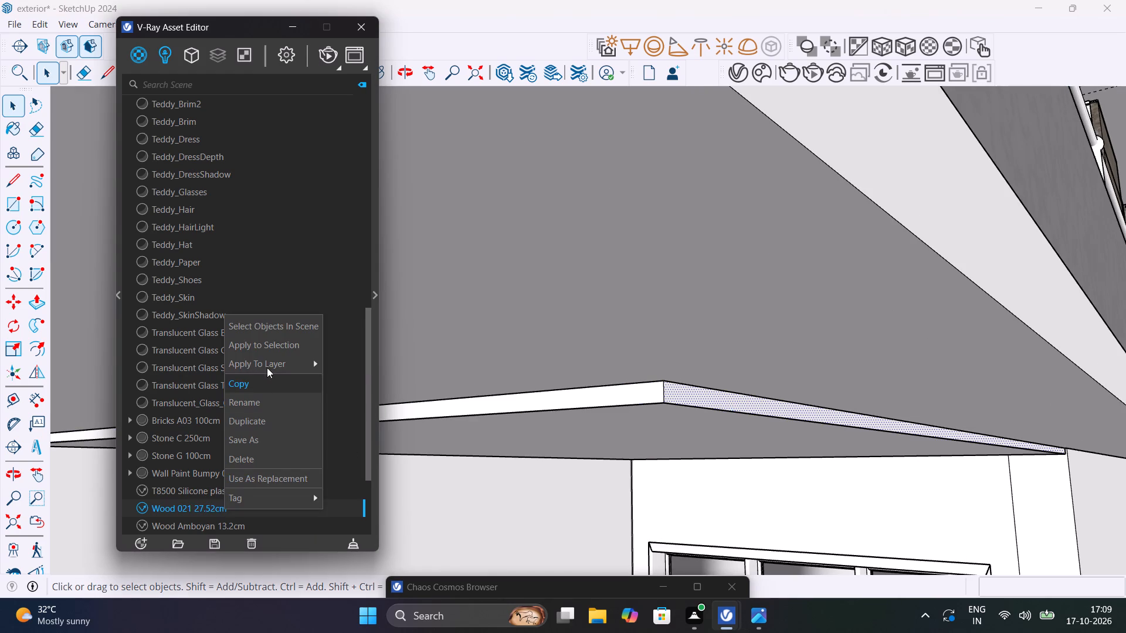
pyautogui.click(279, 343)
pyautogui.scroll(-9, 353, 423)
pyautogui.scroll(-5, 447, 437)
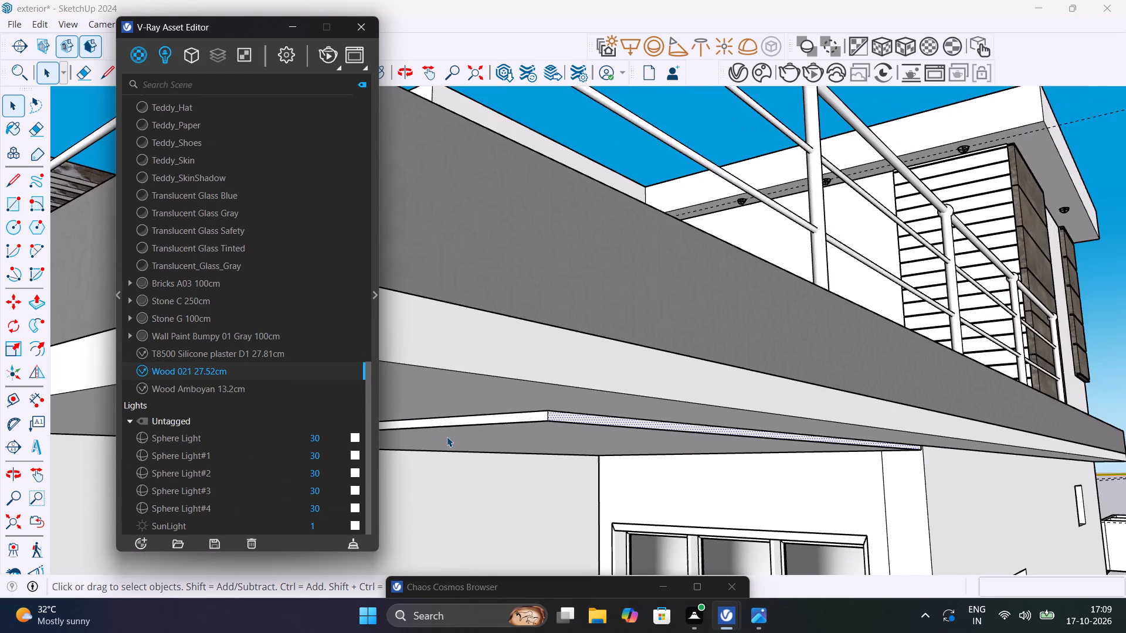
pyautogui.scroll(-5, 447, 437)
pyautogui.click(1093, 312)
# Draw a centre line across the ceiling panel's underside, from the window-wall edge's midpoint to the opposite edge's midpoint.
pyautogui.moveTo(678, 436); pyautogui.dragTo(737, 363, button='middle')
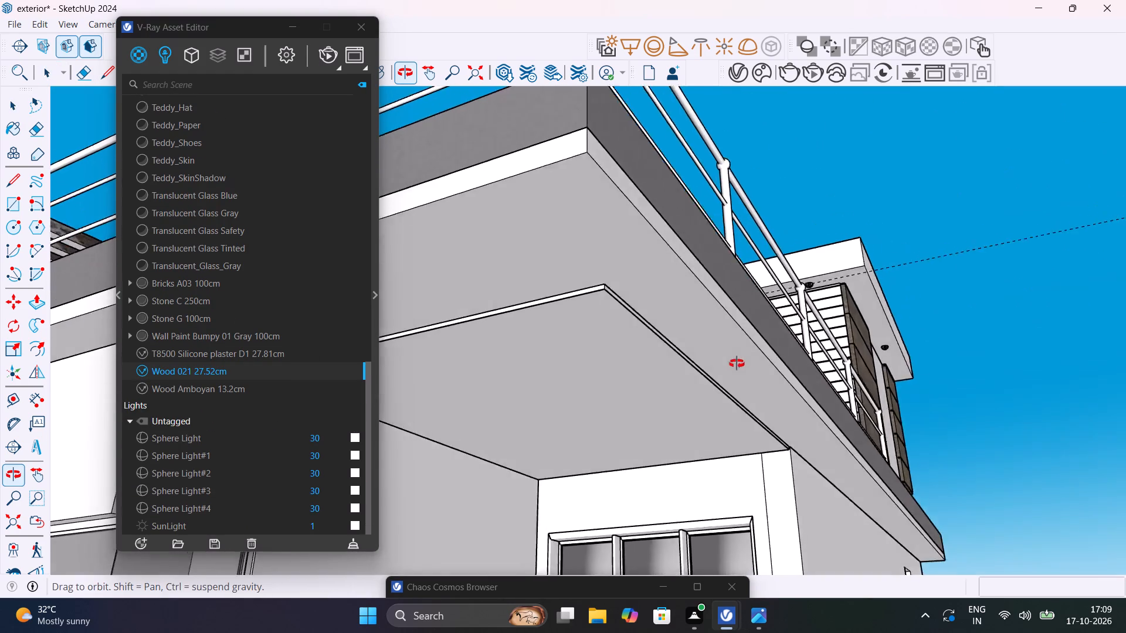
pyautogui.moveTo(737, 363); pyautogui.dragTo(900, 365, button='middle')
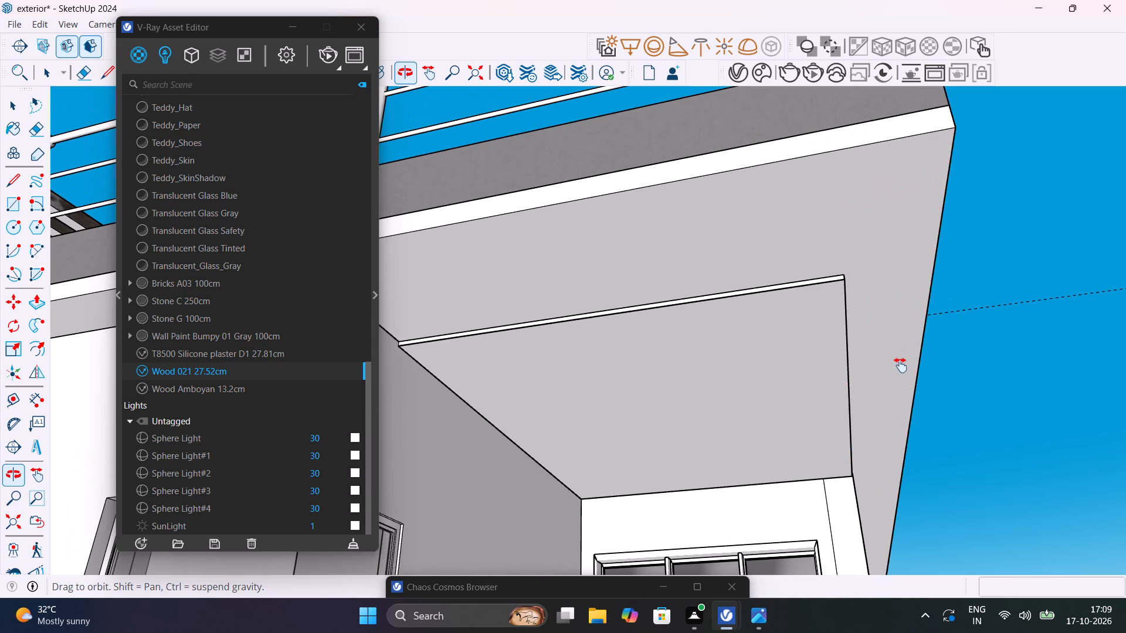
pyautogui.moveTo(900, 365); pyautogui.dragTo(980, 386, button='middle')
pyautogui.press('l')
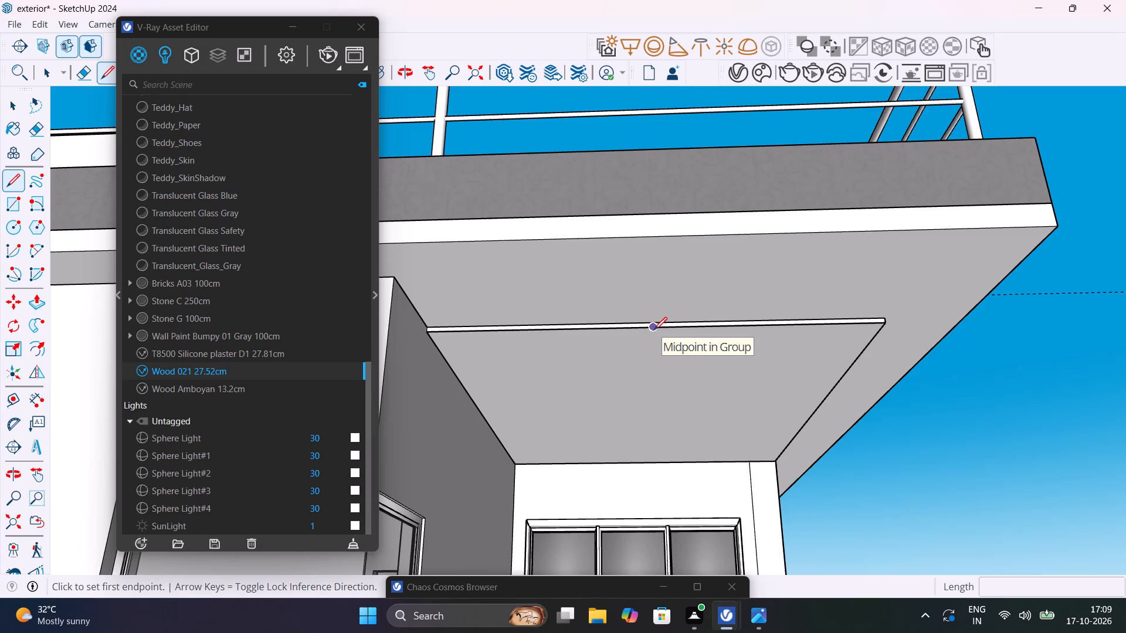
pyautogui.moveTo(659, 312); pyautogui.dragTo(688, 194, button='middle')
pyautogui.scroll(-6, 639, 371)
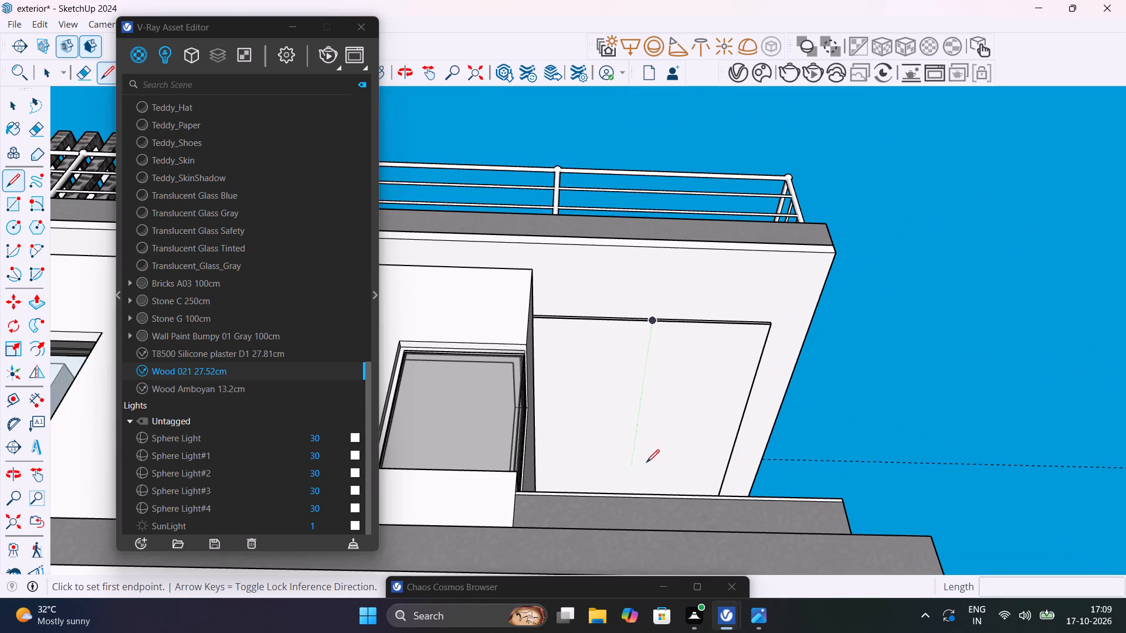
pyautogui.moveTo(659, 435); pyautogui.dragTo(656, 604, button='middle')
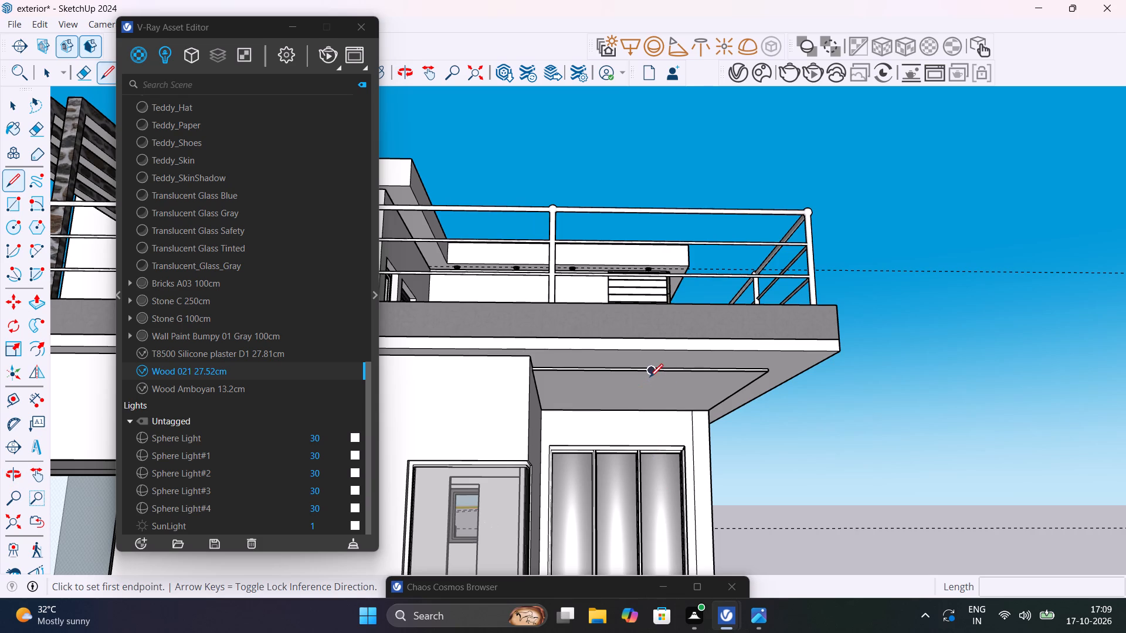
pyautogui.moveTo(660, 344); pyautogui.dragTo(681, 250, button='middle')
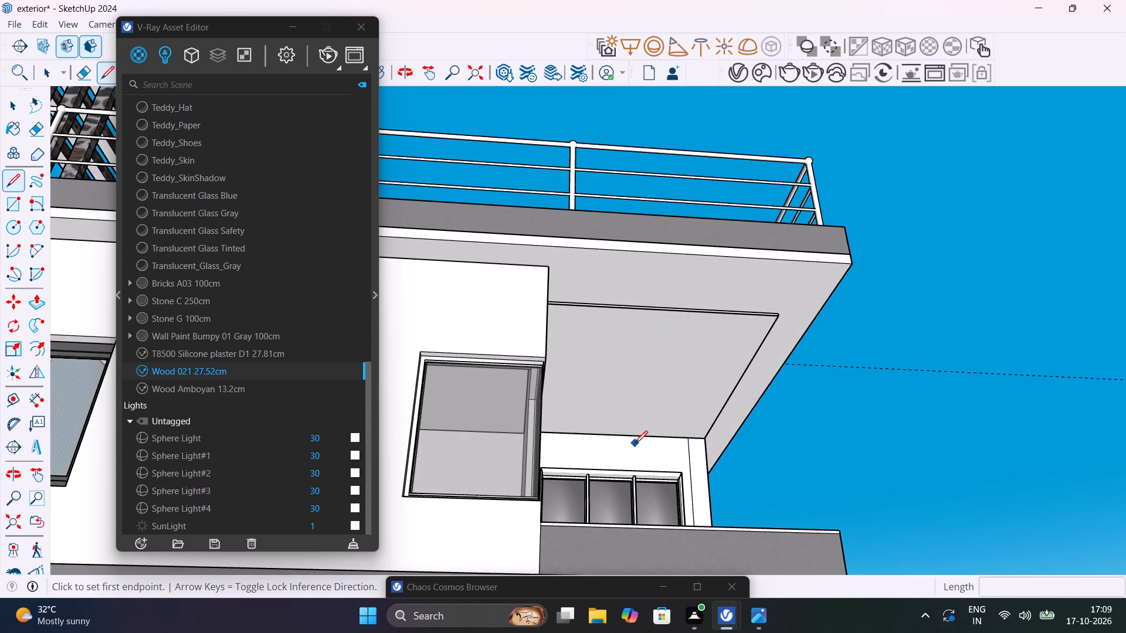
pyautogui.click(633, 435)
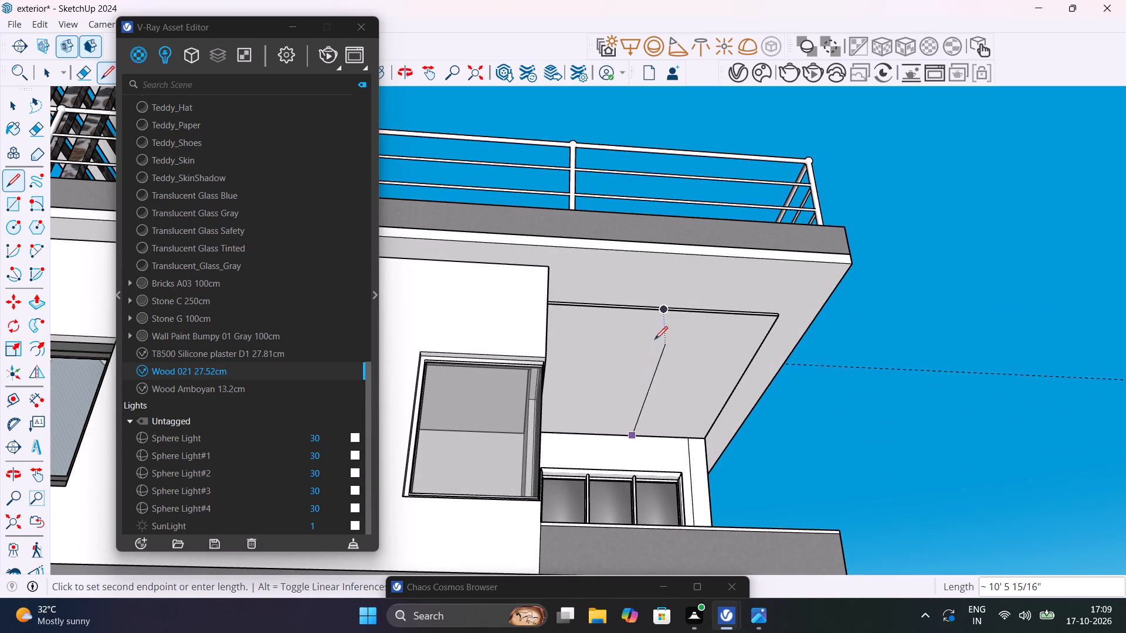
pyautogui.click(664, 311)
pyautogui.press('space')
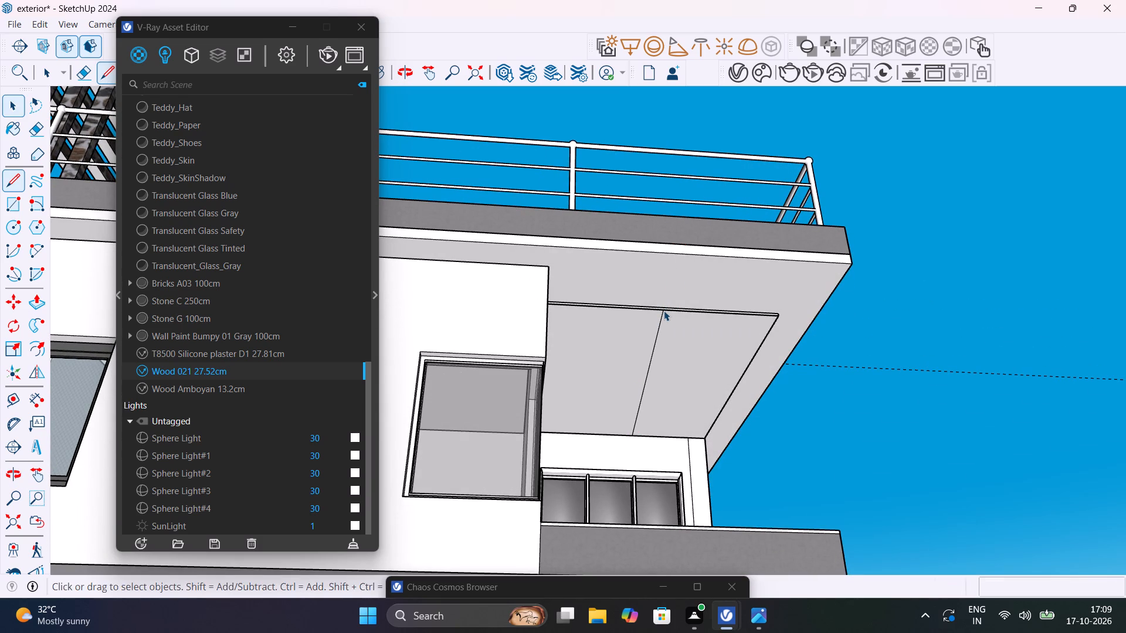
# Add a construction guide parallel to the ceiling panel's centre line, offset 1' toward the terrace slab's outer side.
pyautogui.press('t')
pyautogui.click(650, 363)
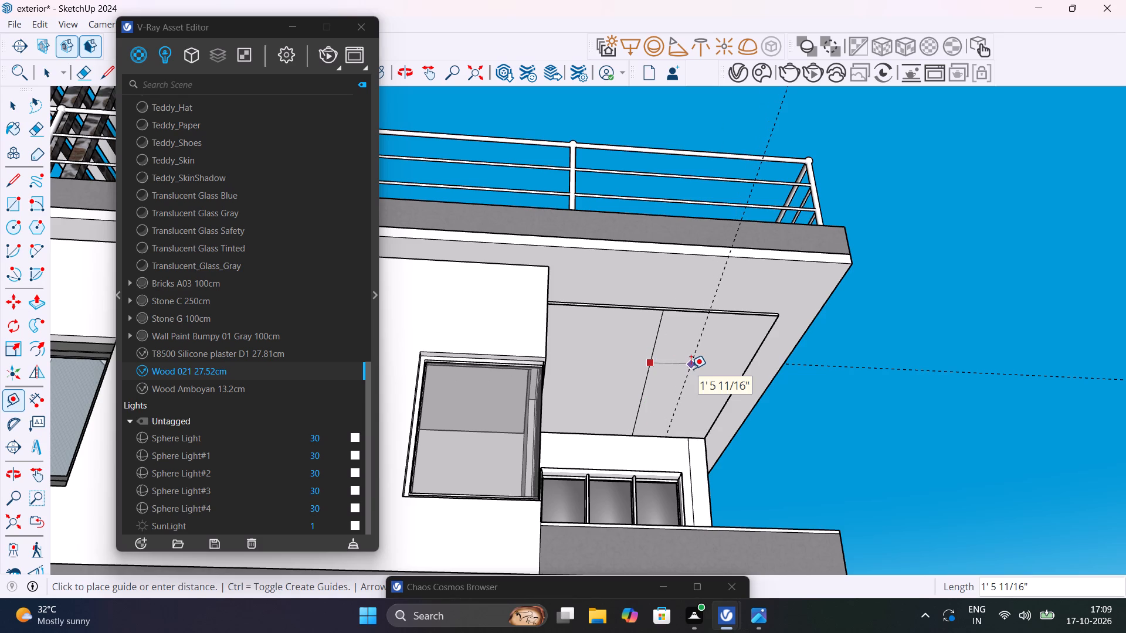
pyautogui.write("1'")
pyautogui.press('Return')
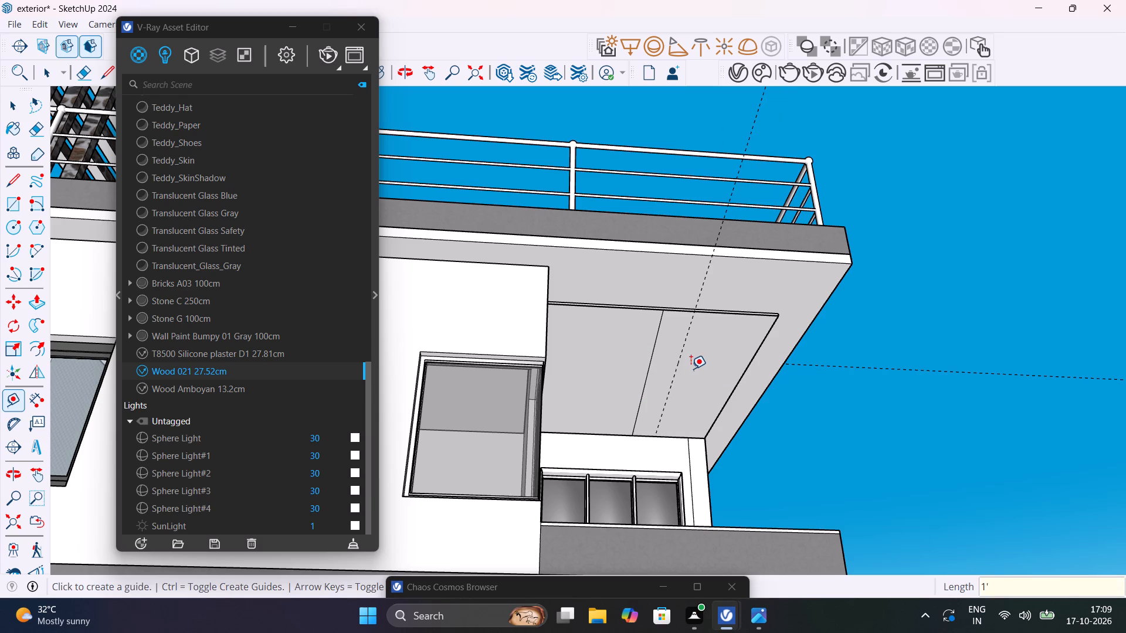
# Adjust the new guide's offset from the ceiling panel's centre line, trying 3' first and settling on 2'.
pyautogui.write("3'")
pyautogui.press('Return')
pyautogui.write("2'")
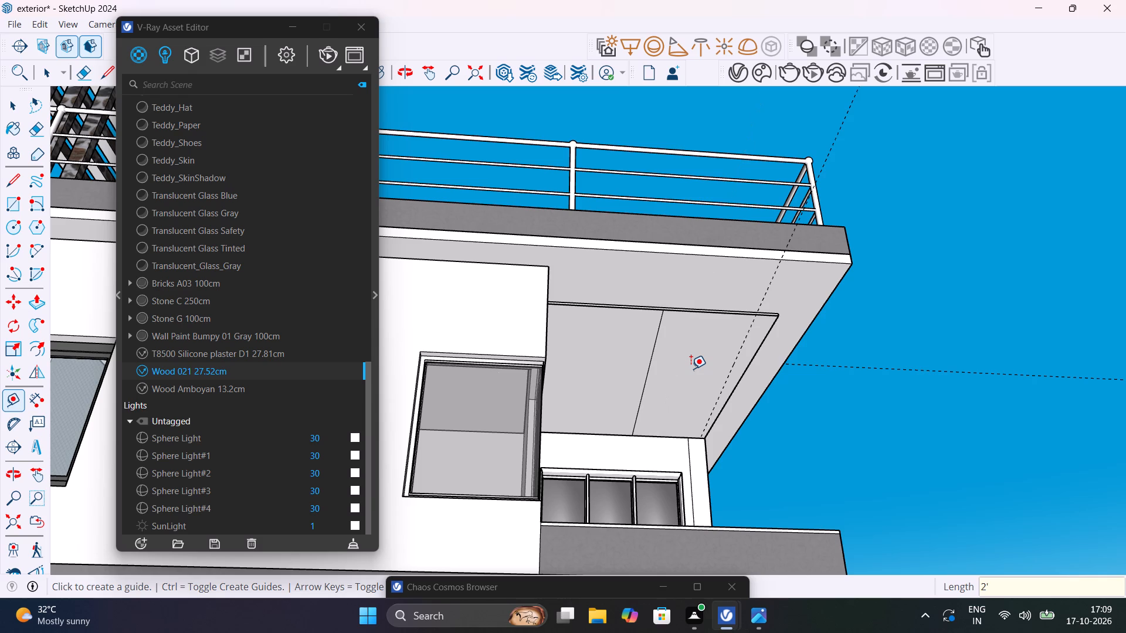
pyautogui.press('Return')
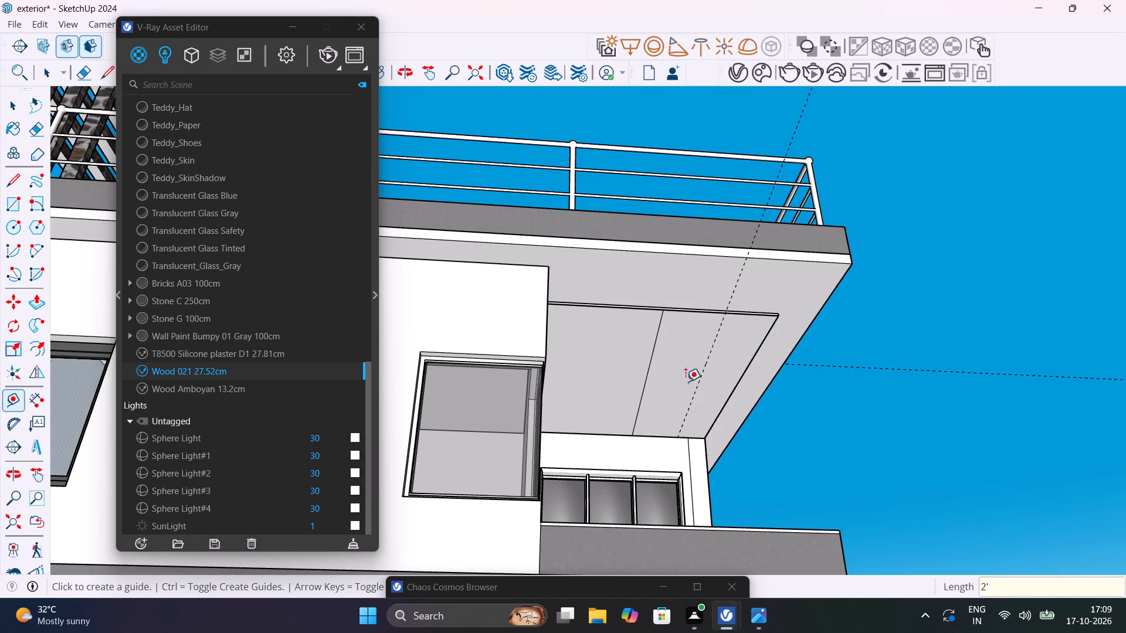
# Add a matching guide parallel to the centre line, offset 2' on its other side, toward the projecting room.
pyautogui.click(650, 370)
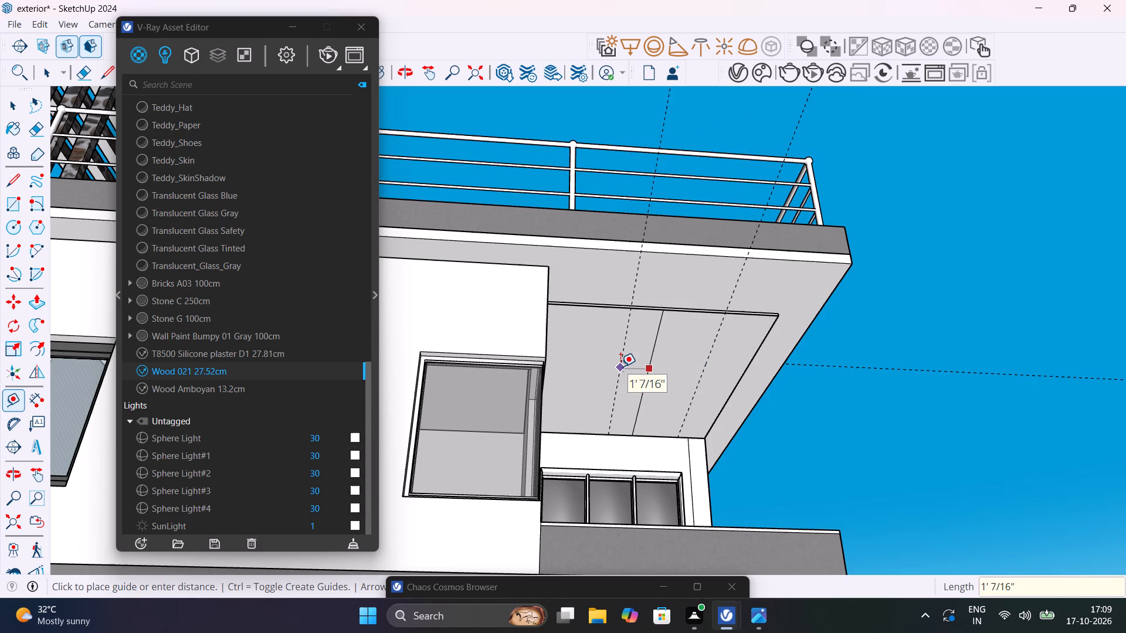
pyautogui.write("2'")
pyautogui.press('Return')
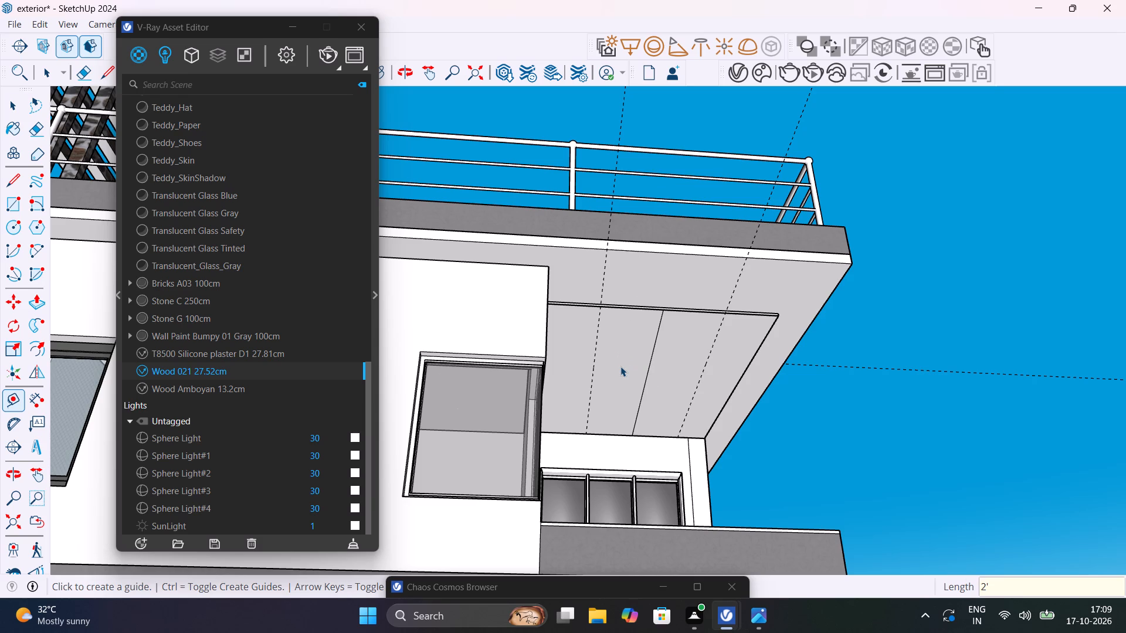
pyautogui.press('space')
# Place a cross guide parallel to the ceiling panel's window-wall edge, about 8' 7/8" from it.
pyautogui.press('t')
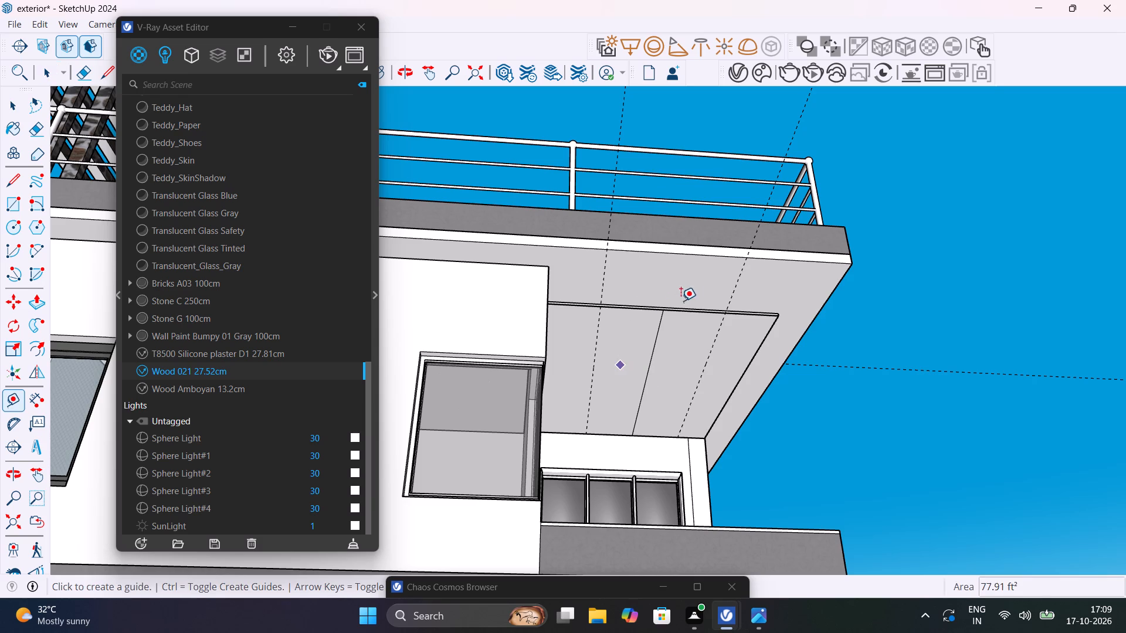
pyautogui.click(683, 314)
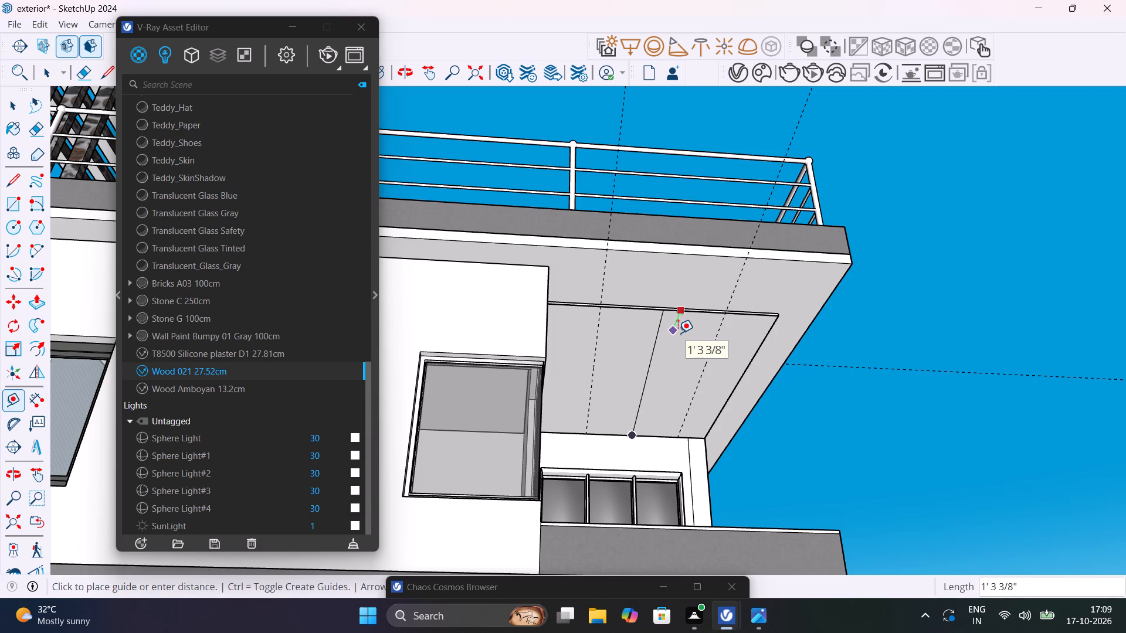
pyautogui.press('Escape')
pyautogui.click(647, 433)
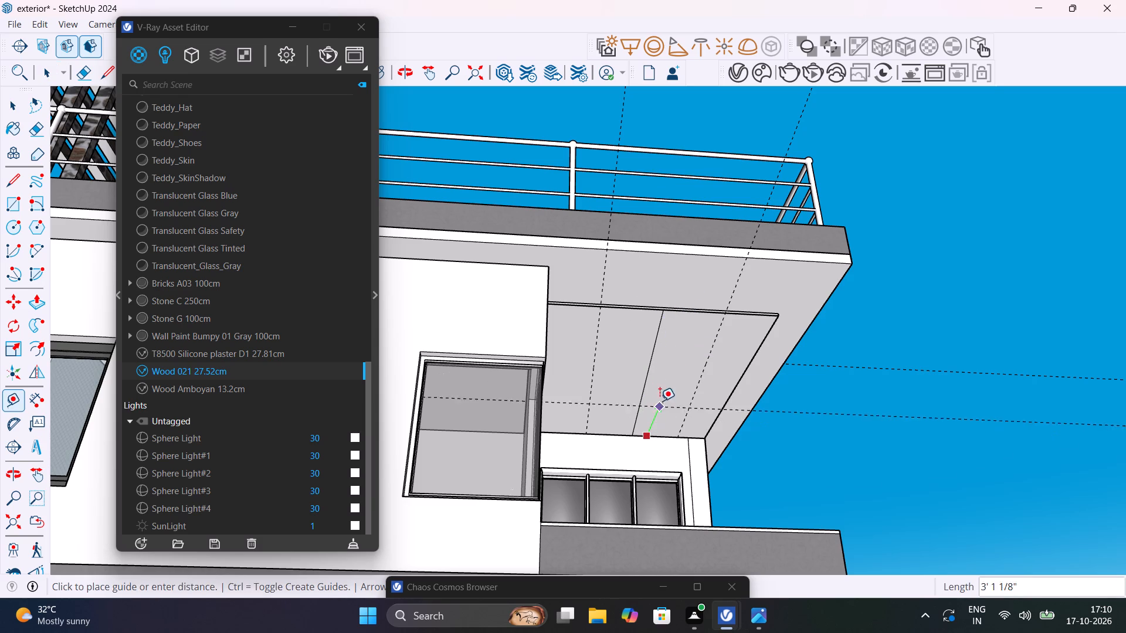
pyautogui.click(679, 345)
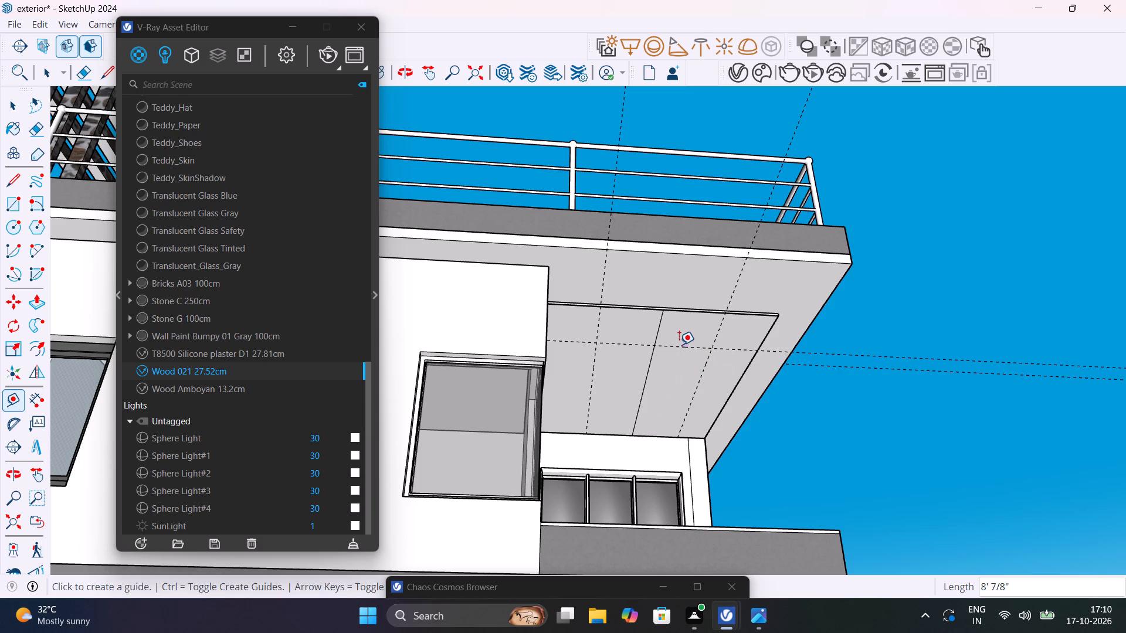
pyautogui.press('space')
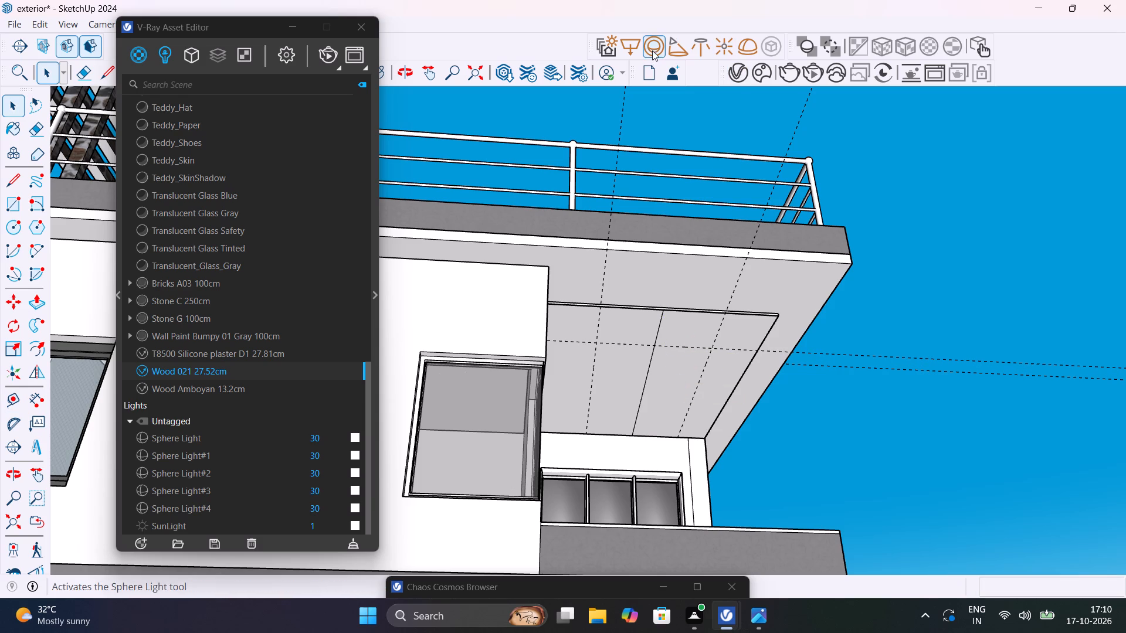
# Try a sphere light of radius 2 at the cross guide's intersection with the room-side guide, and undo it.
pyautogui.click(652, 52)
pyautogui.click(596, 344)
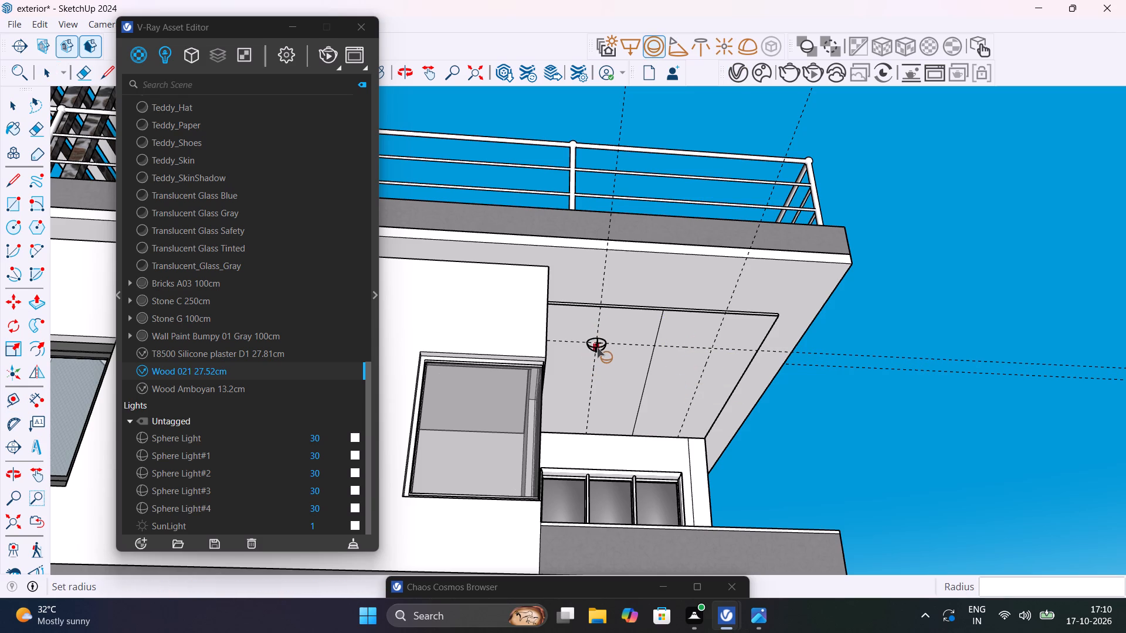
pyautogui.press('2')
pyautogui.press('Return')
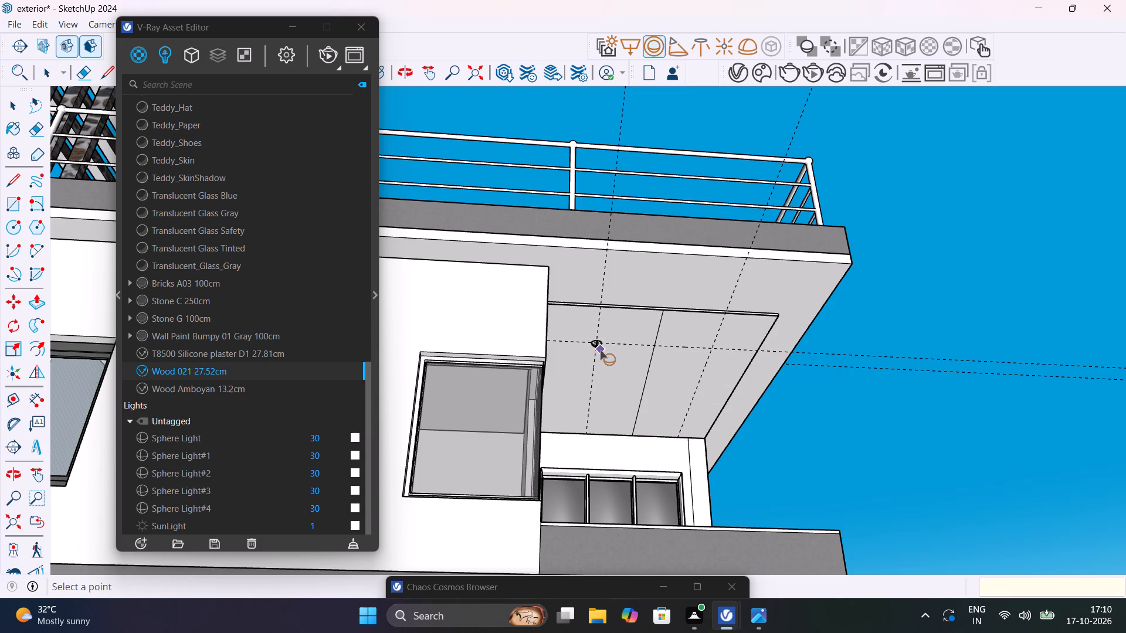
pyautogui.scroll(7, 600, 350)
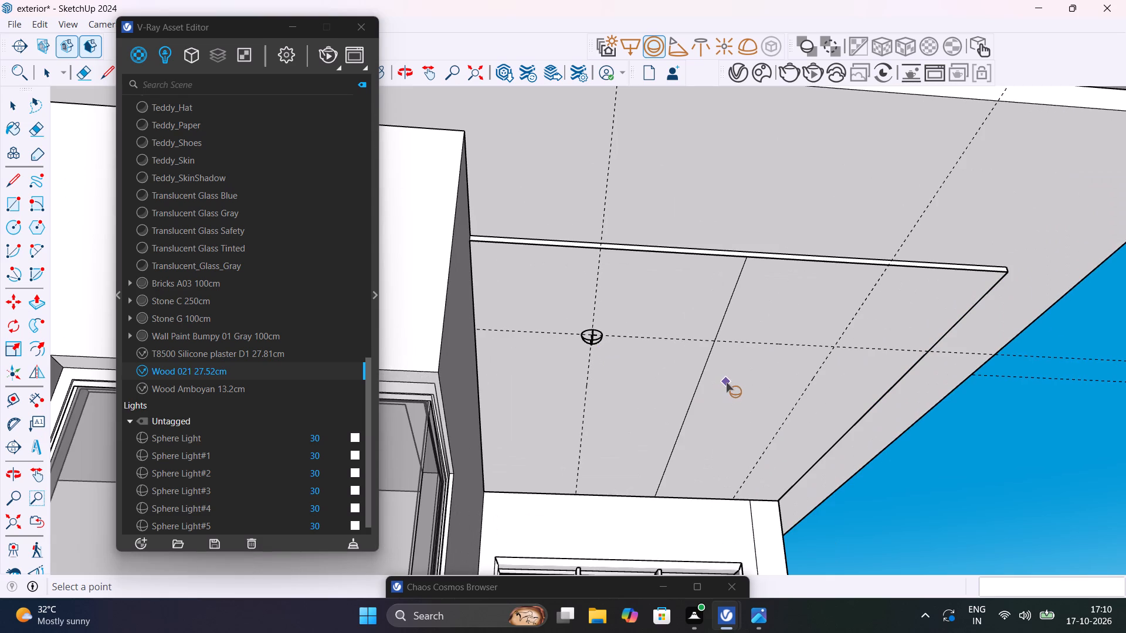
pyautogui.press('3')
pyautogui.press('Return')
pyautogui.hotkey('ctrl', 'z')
# Place sphere lights of radius 3 where the cross guide meets the room-side and outer-side guides.
pyautogui.click(653, 50)
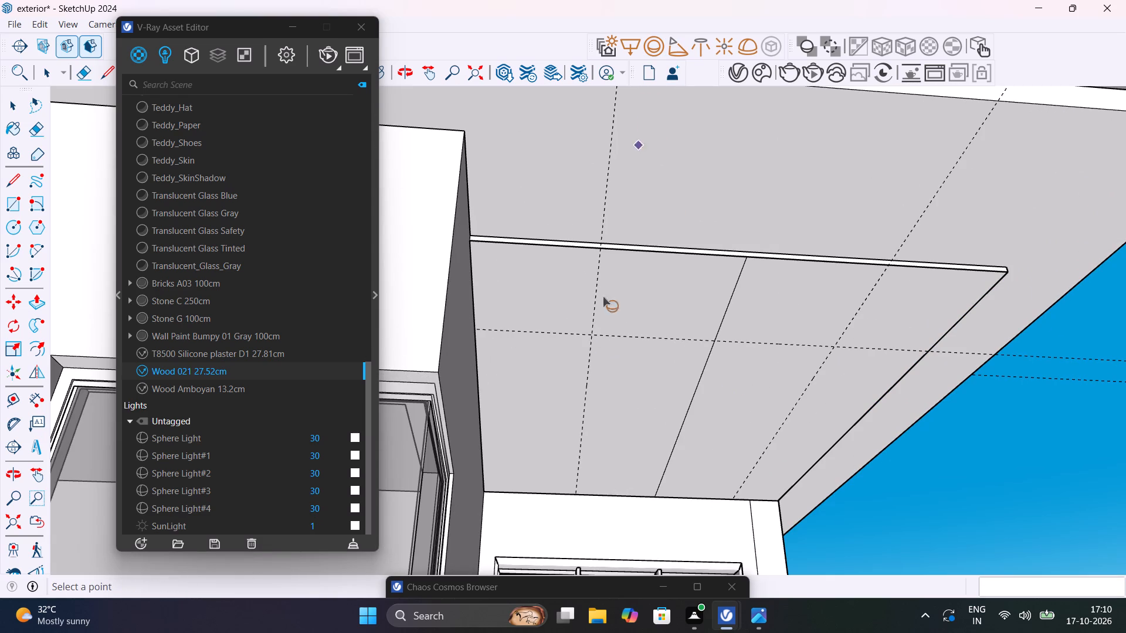
pyautogui.click(588, 338)
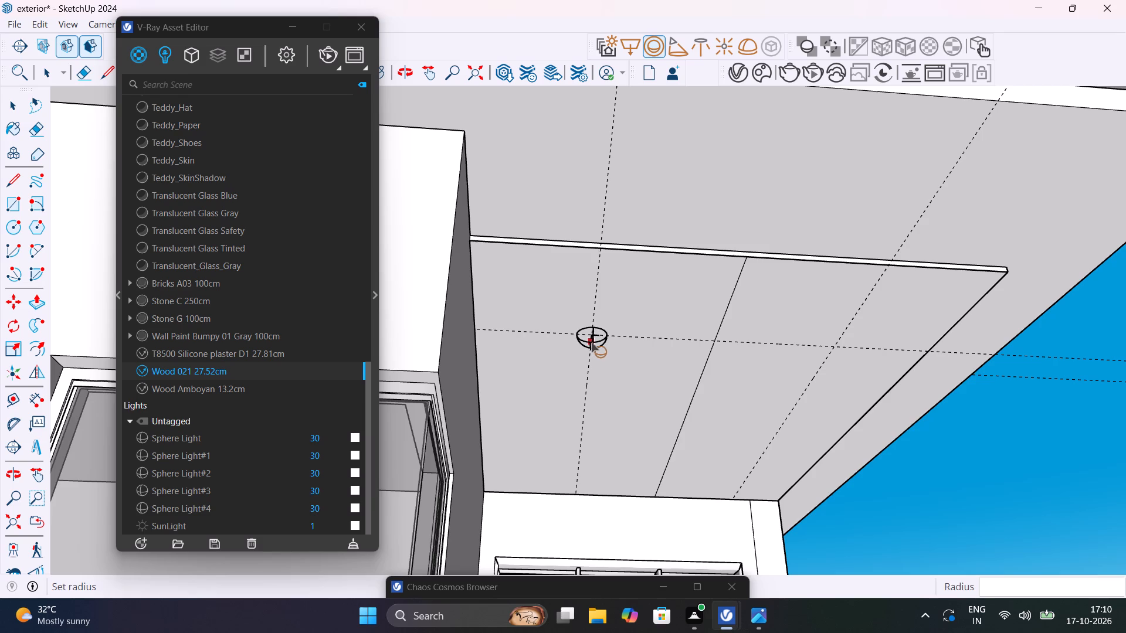
pyautogui.press('3')
pyautogui.press('Return')
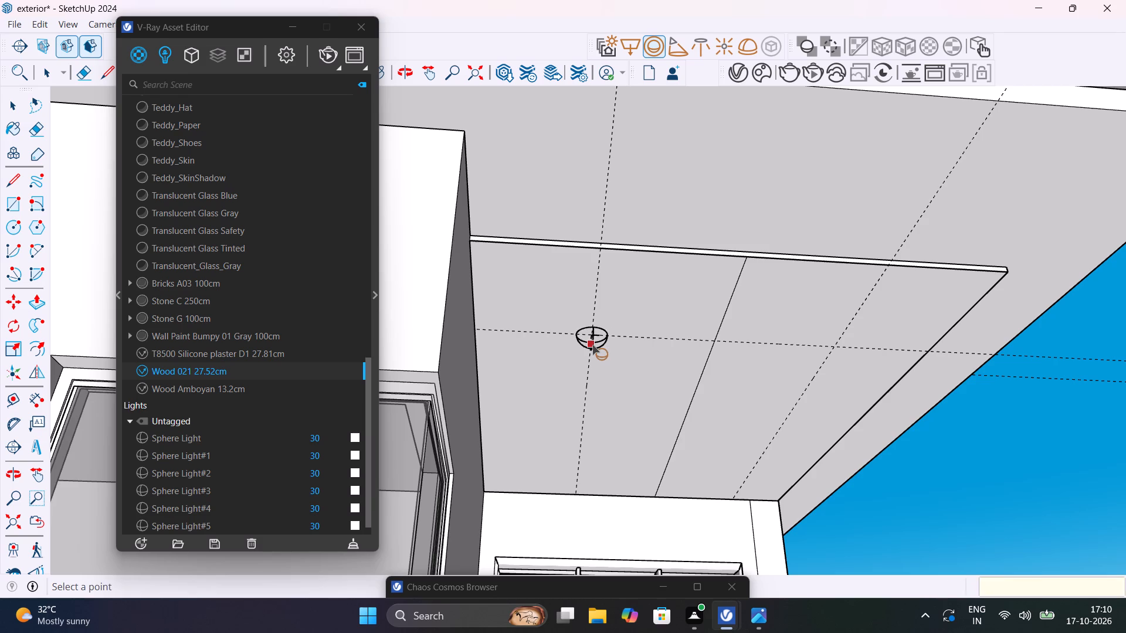
pyautogui.click(833, 349)
pyautogui.press('3')
pyautogui.press('Return')
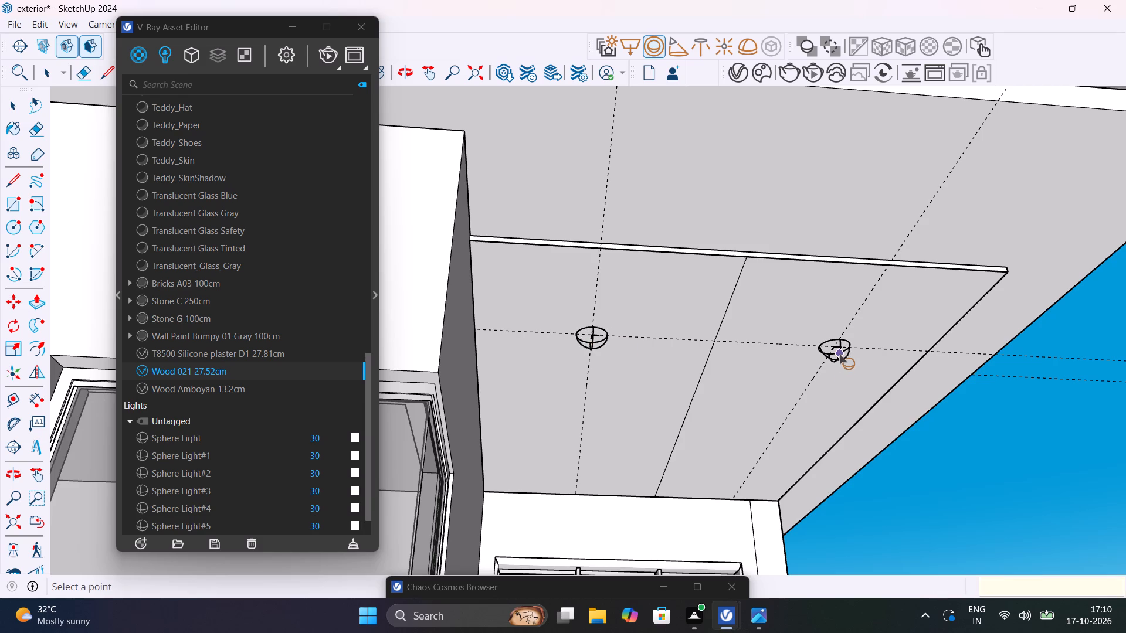
pyautogui.press('space')
# Add a second cross guide parallel to the ceiling panel's window-wall edge, offset 2' from it.
pyautogui.scroll(-5, 873, 339)
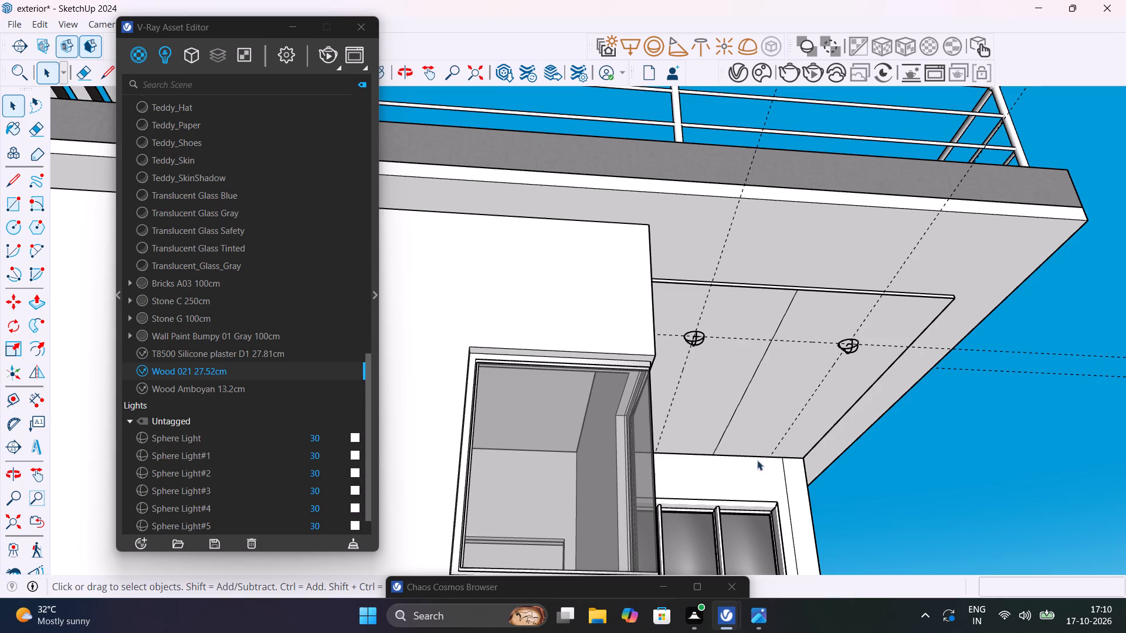
pyautogui.moveTo(767, 456); pyautogui.dragTo(717, 433, button='middle')
pyautogui.scroll(-1, 717, 429)
pyautogui.scroll(1, 717, 433)
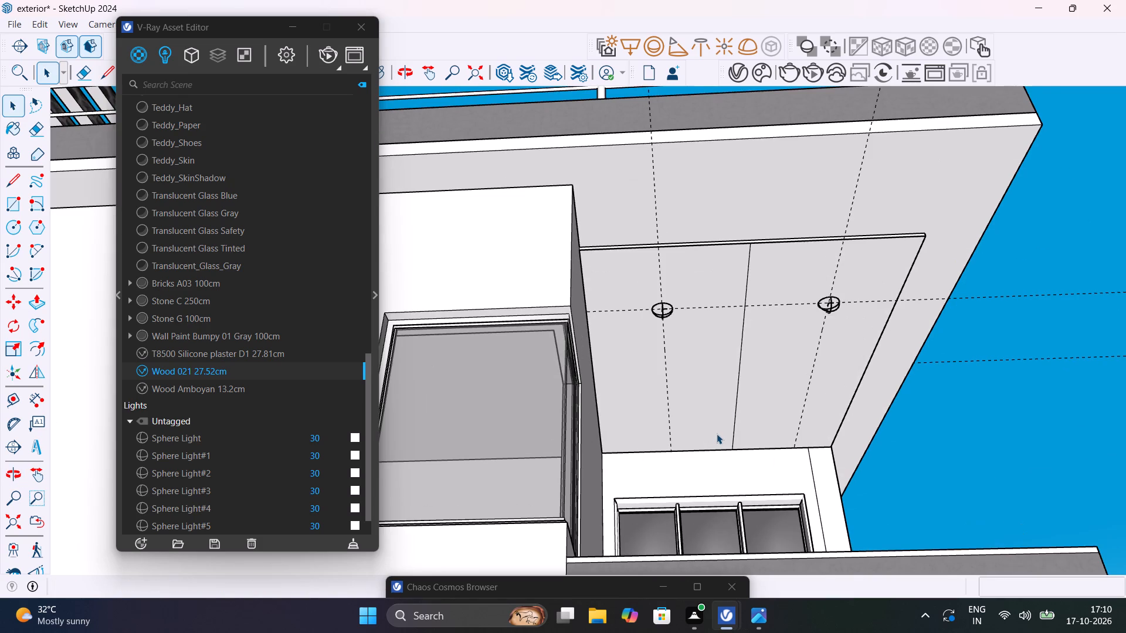
pyautogui.press('t')
pyautogui.click(692, 453)
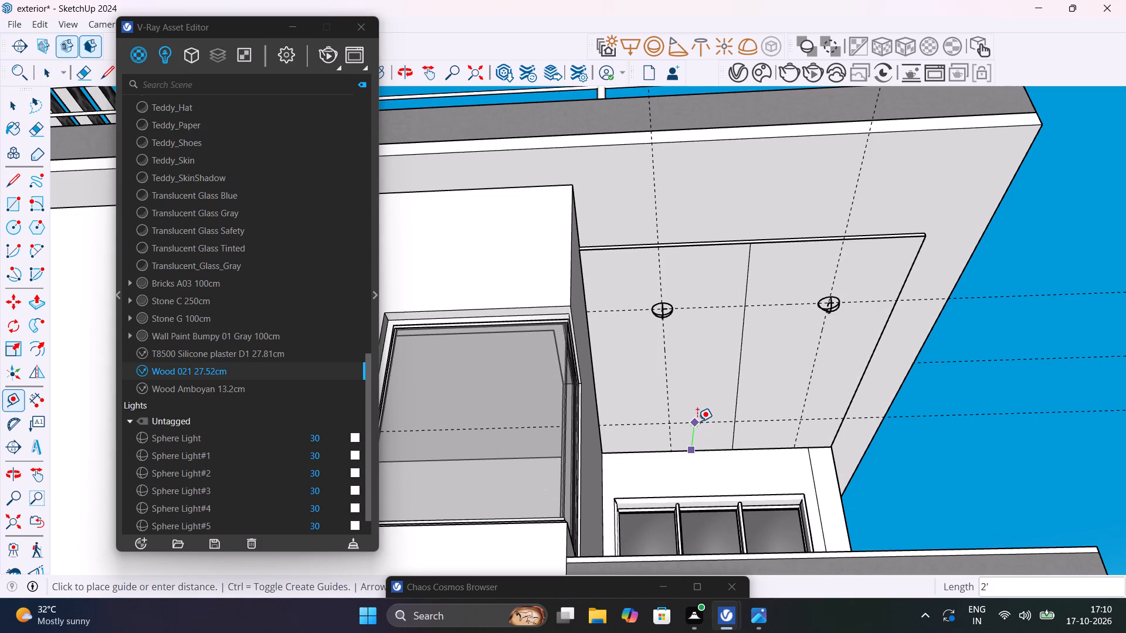
pyautogui.click(698, 418)
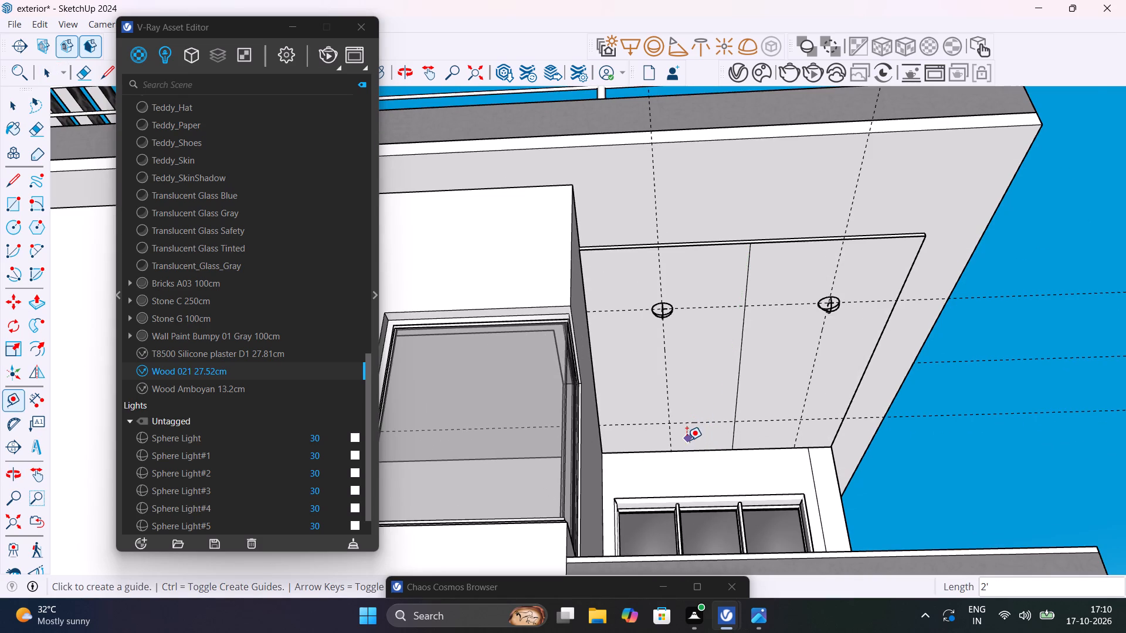
# Place sphere lights of radius 3 at both intersections of the window-wall cross guide with the two lengthwise guides.
pyautogui.scroll(6, 684, 441)
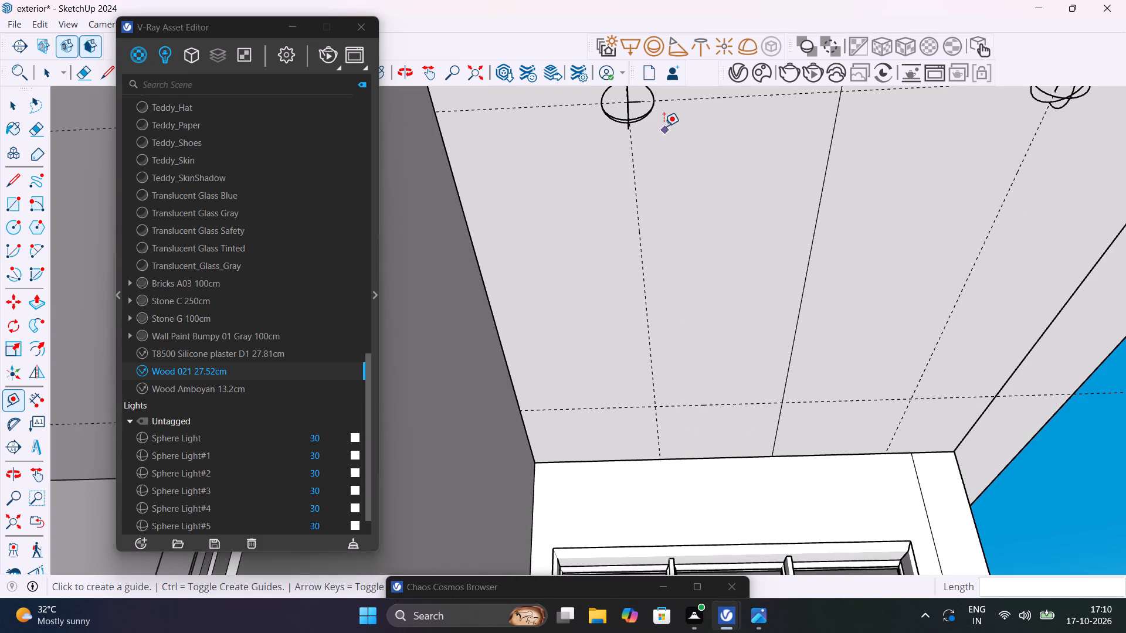
pyautogui.moveTo(656, 39); pyautogui.dragTo(662, 33)
pyautogui.press('space')
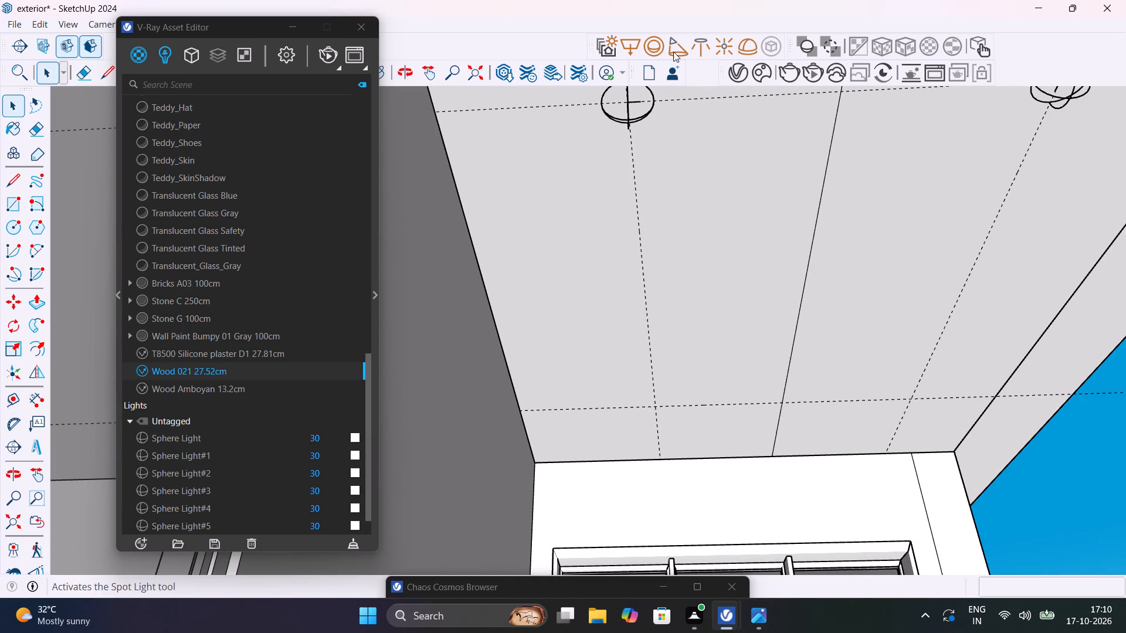
pyautogui.click(655, 51)
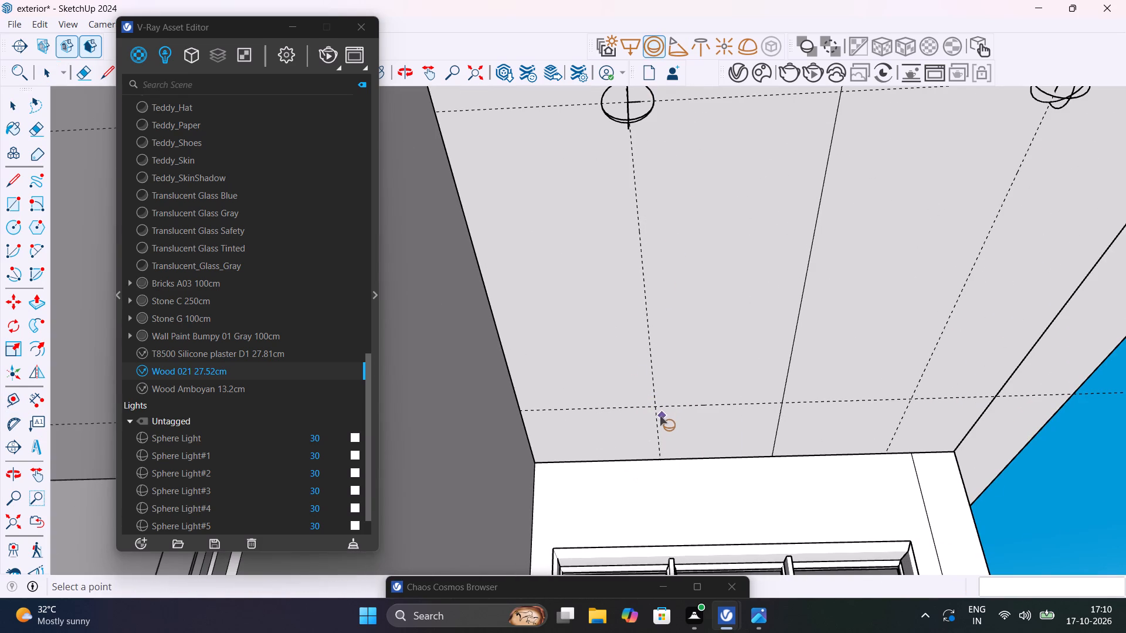
pyautogui.click(656, 410)
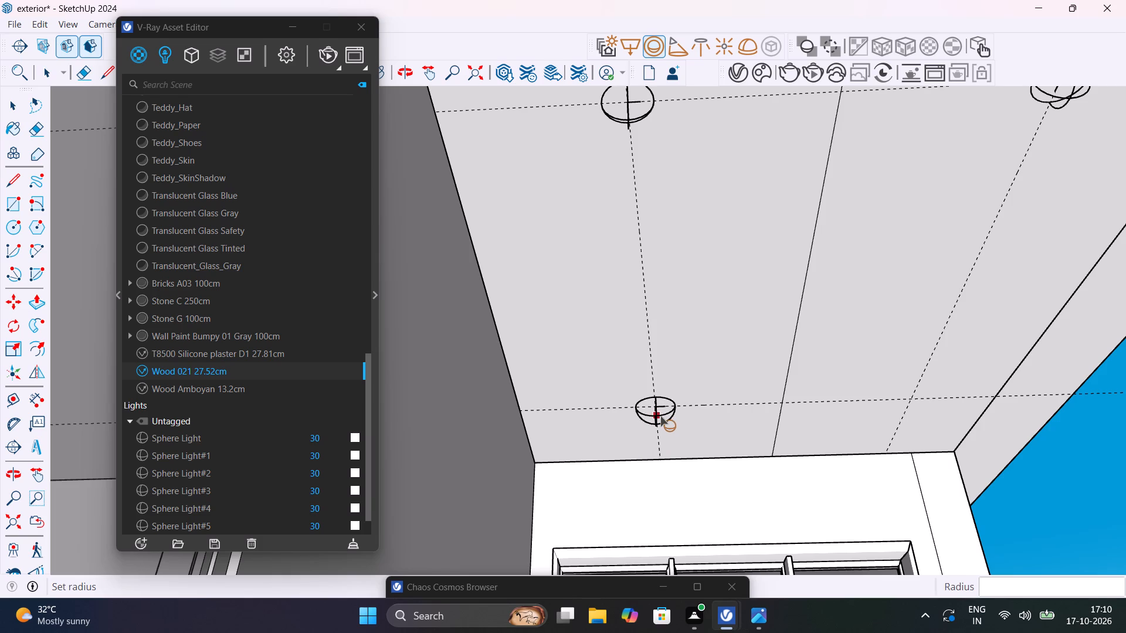
pyautogui.press('3')
pyautogui.press('Return')
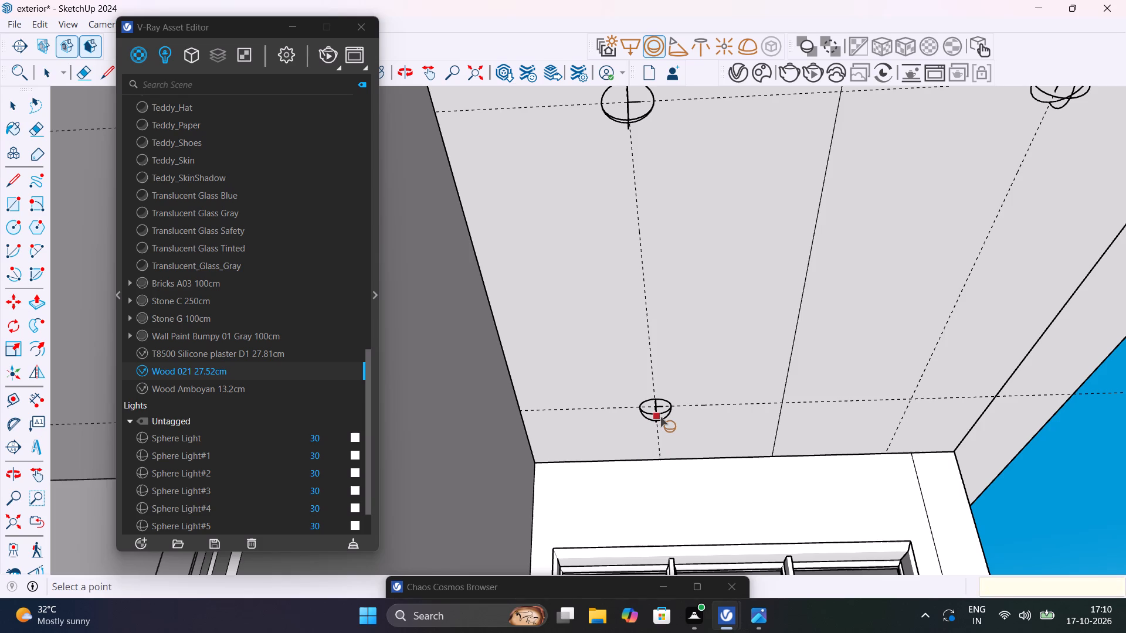
pyautogui.click(910, 399)
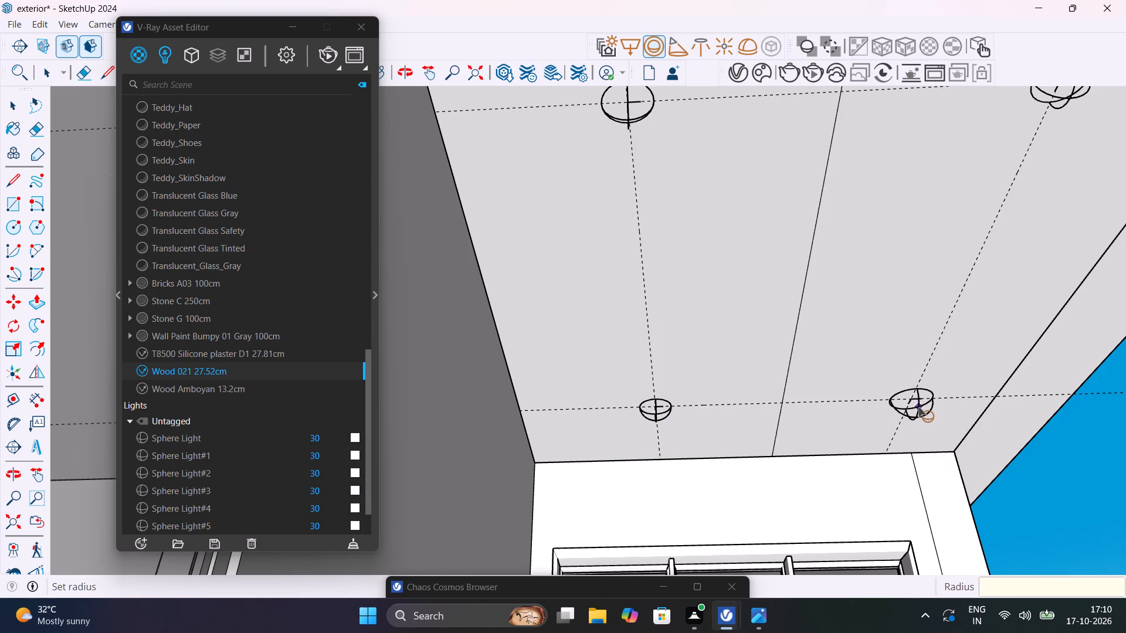
pyautogui.press('3')
pyautogui.press('Return')
pyautogui.press('space')
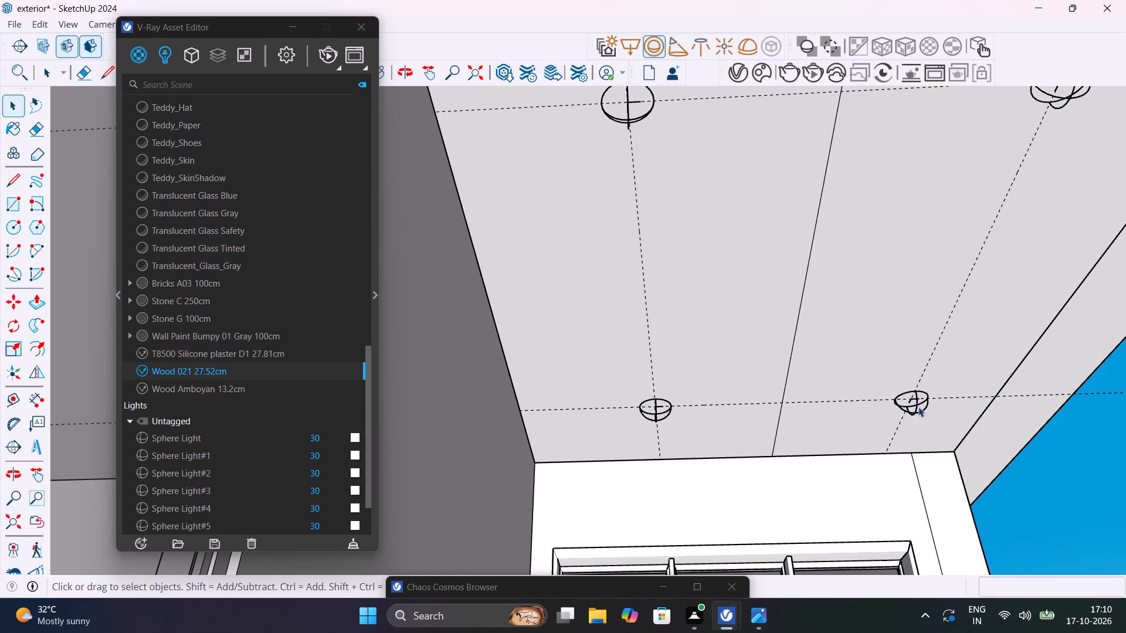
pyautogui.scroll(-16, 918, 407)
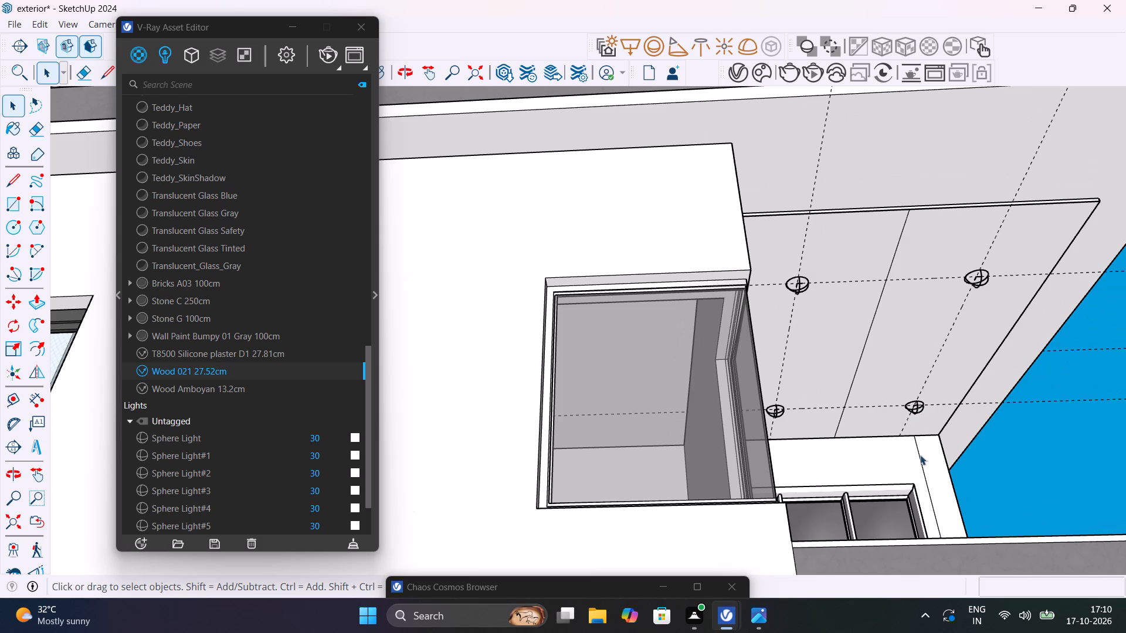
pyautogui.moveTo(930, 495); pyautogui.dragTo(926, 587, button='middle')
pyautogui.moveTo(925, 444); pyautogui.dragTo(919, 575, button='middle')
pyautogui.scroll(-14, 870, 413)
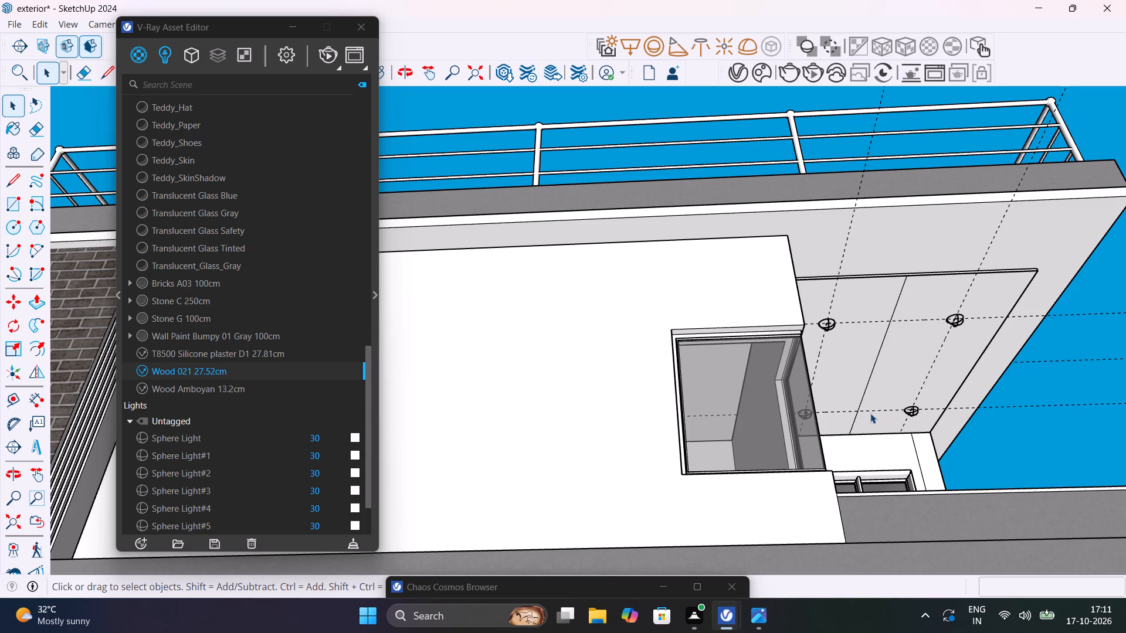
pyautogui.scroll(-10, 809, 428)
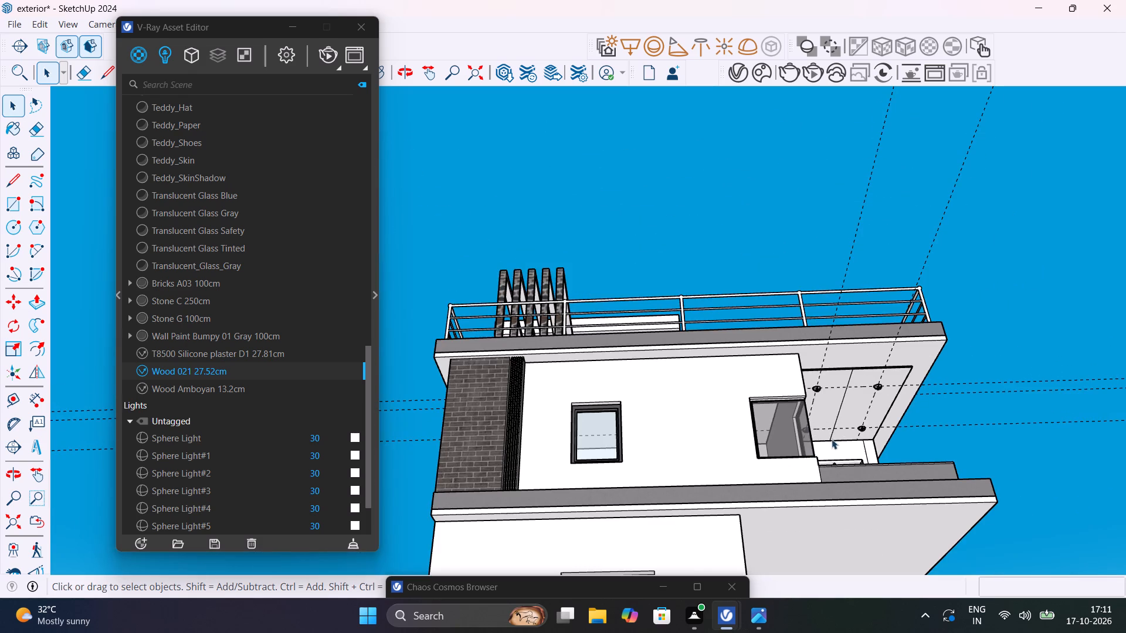
# Clear the asset search and import the Lamp Wall Outdoor 94-02 model from the downloaded Chaos Cosmos assets.
pyautogui.moveTo(836, 435); pyautogui.dragTo(847, 592, button='middle')
pyautogui.scroll(-4, 801, 469)
pyautogui.scroll(4, 581, 490)
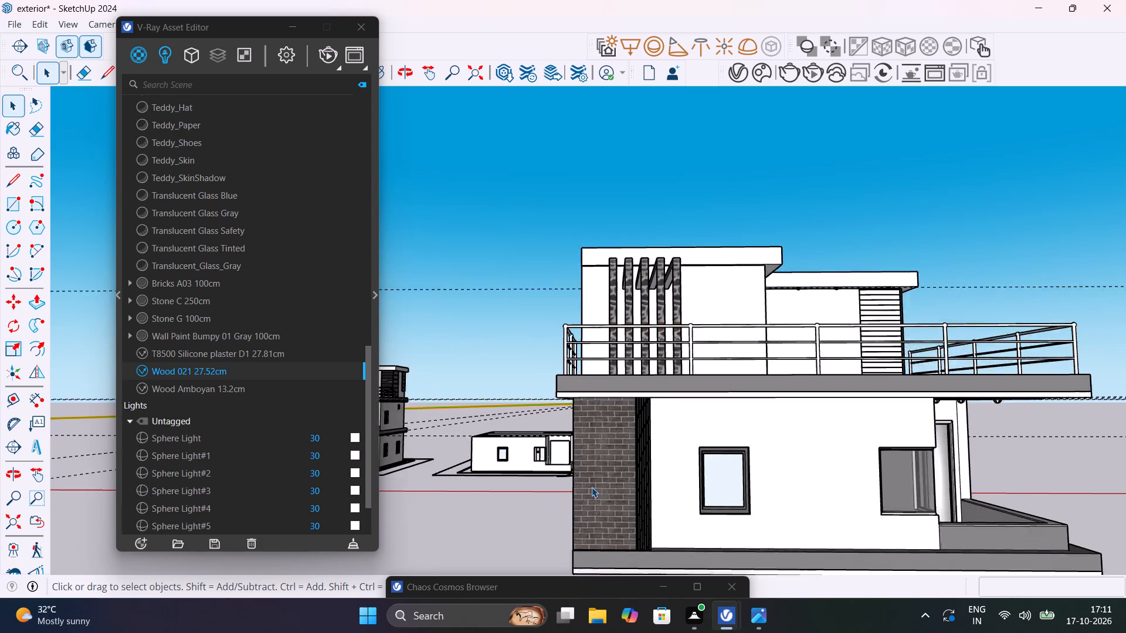
pyautogui.scroll(3, 592, 487)
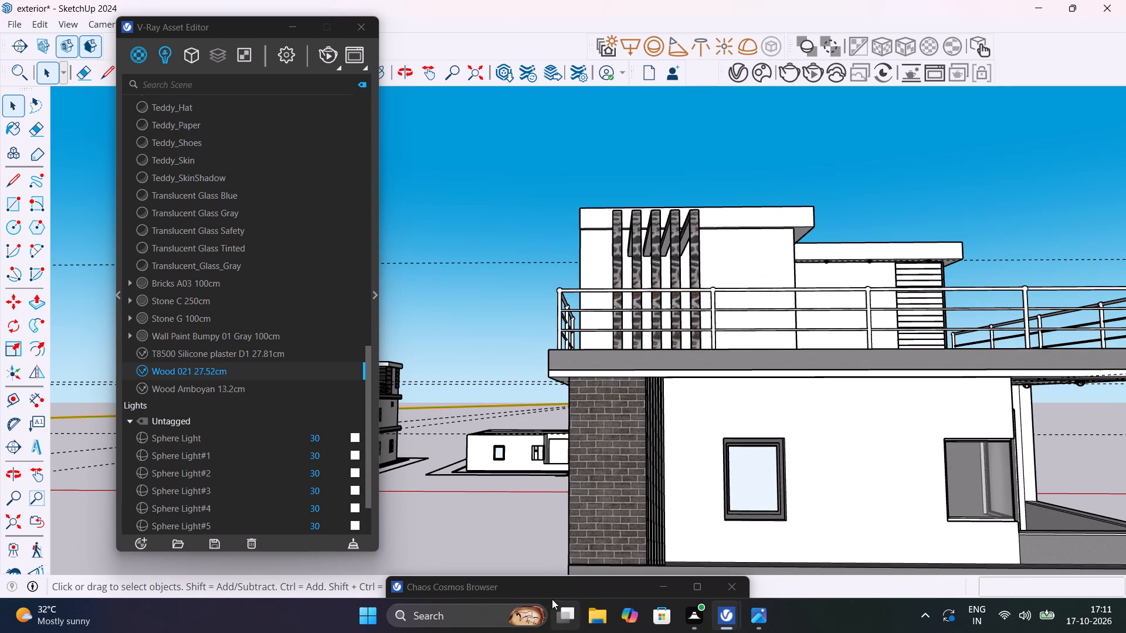
pyautogui.moveTo(558, 591); pyautogui.dragTo(449, 77)
pyautogui.click(384, 118)
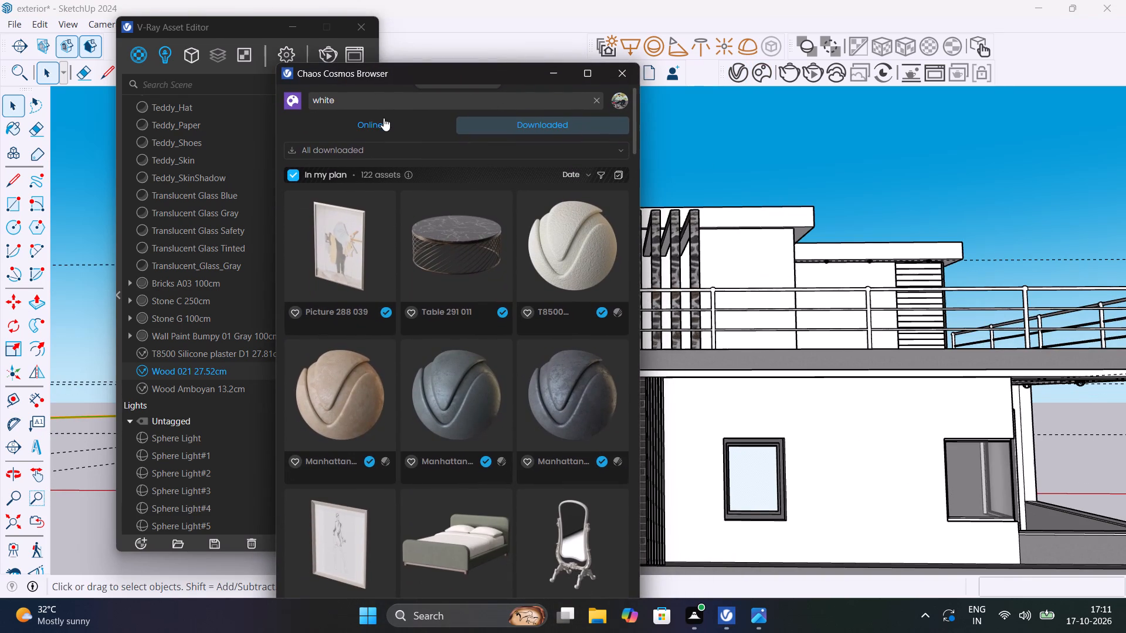
pyautogui.click(596, 101)
pyautogui.click(568, 121)
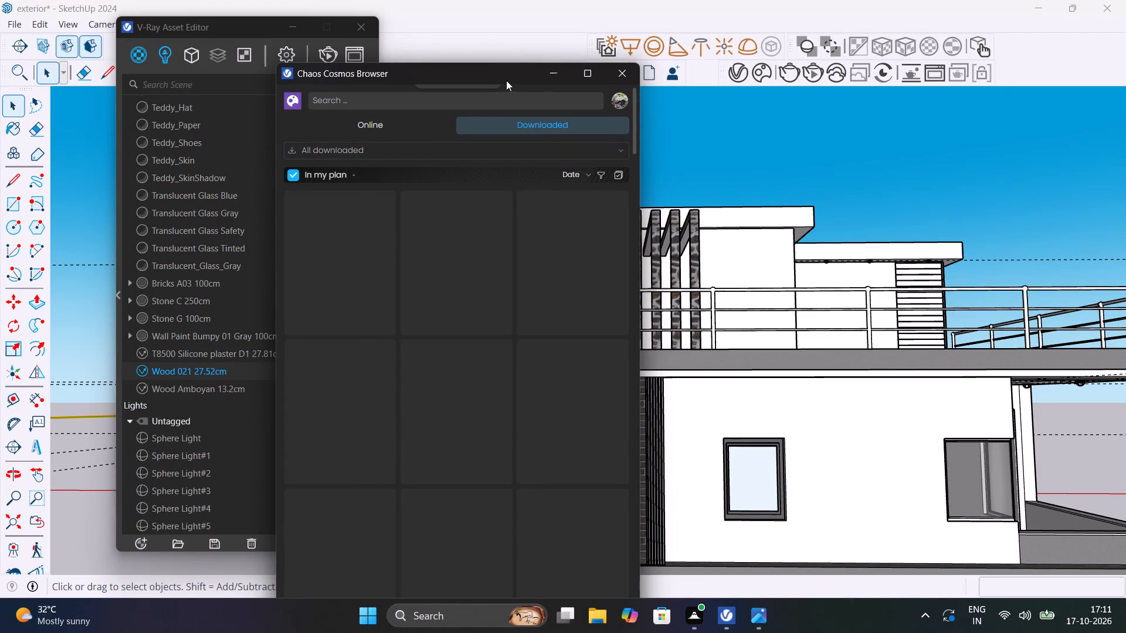
pyautogui.moveTo(507, 77); pyautogui.dragTo(403, 31)
pyautogui.scroll(-6, 464, 409)
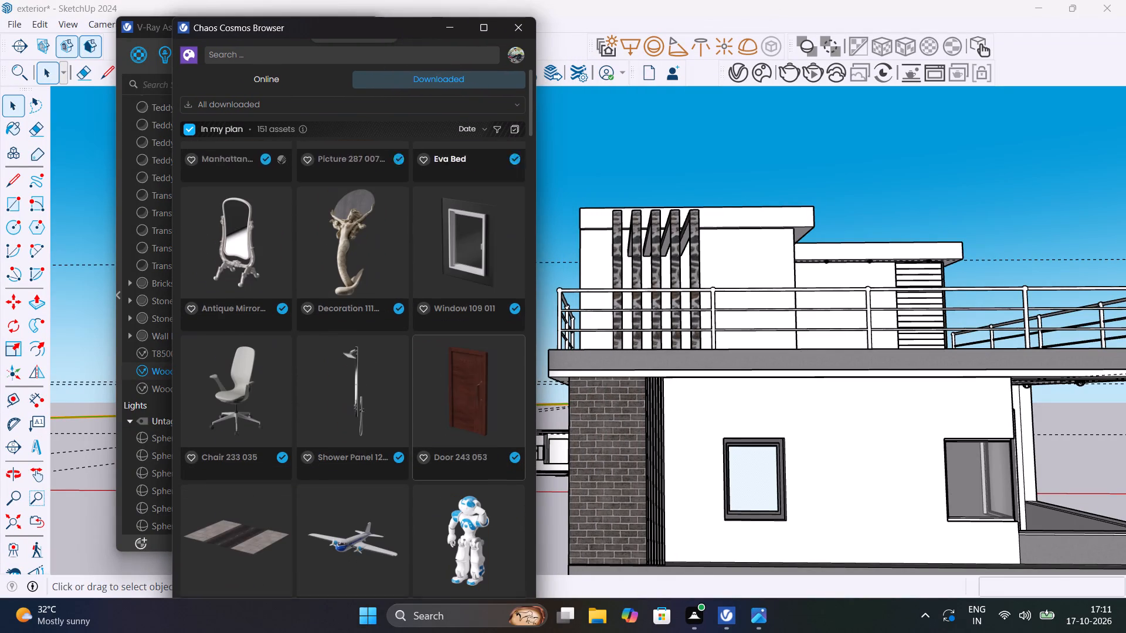
pyautogui.scroll(-5, 464, 408)
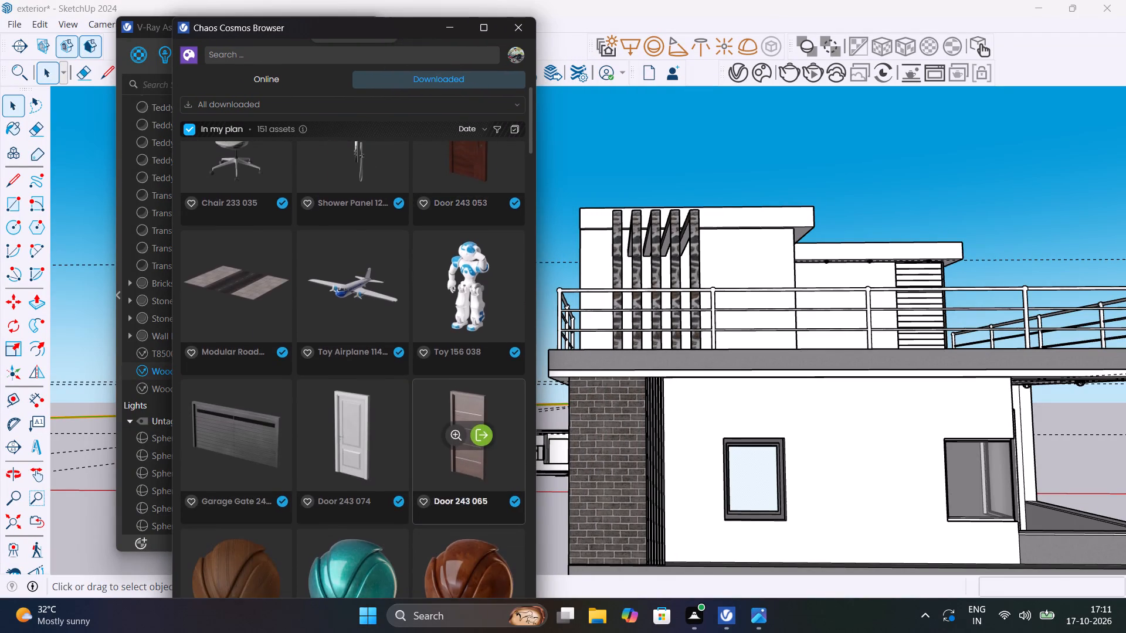
pyautogui.scroll(-16, 464, 408)
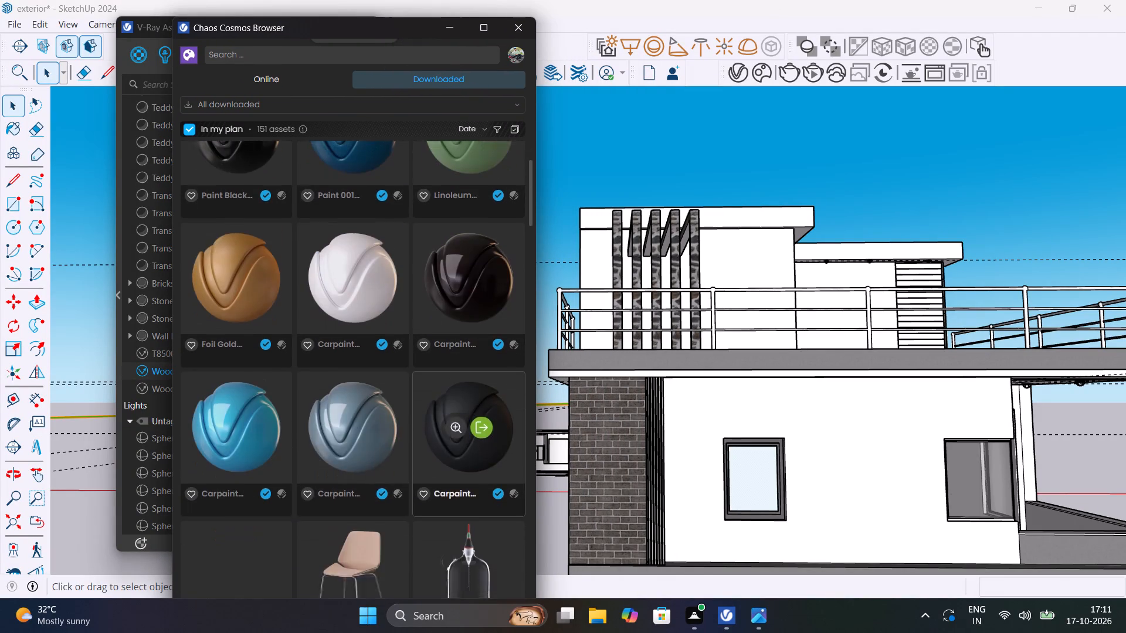
pyautogui.scroll(-1, 464, 408)
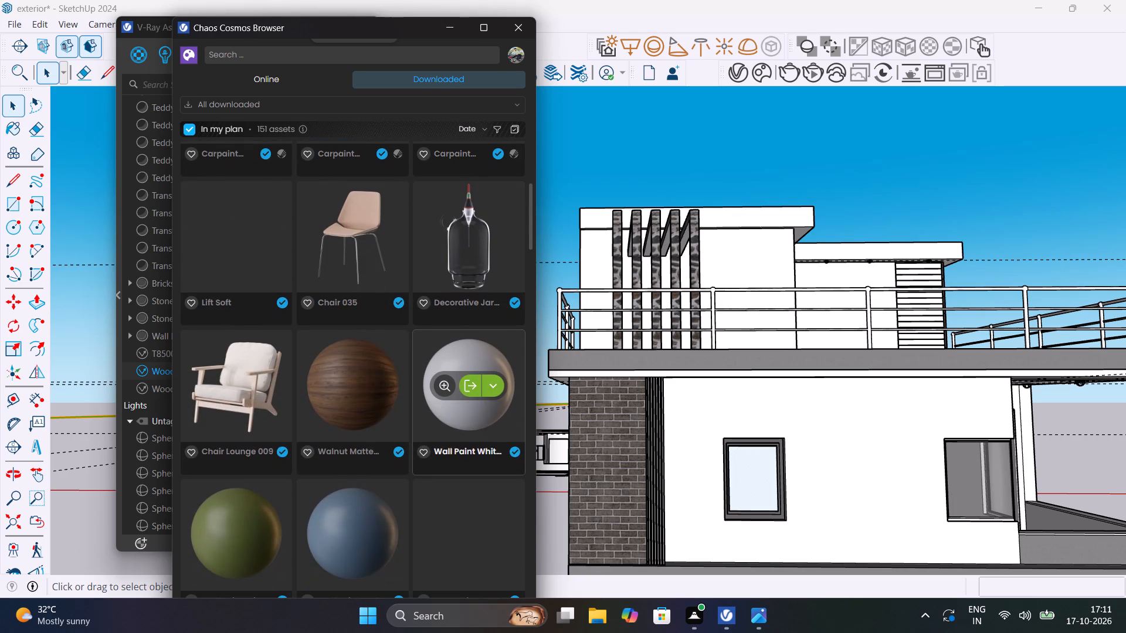
pyautogui.scroll(-6, 464, 408)
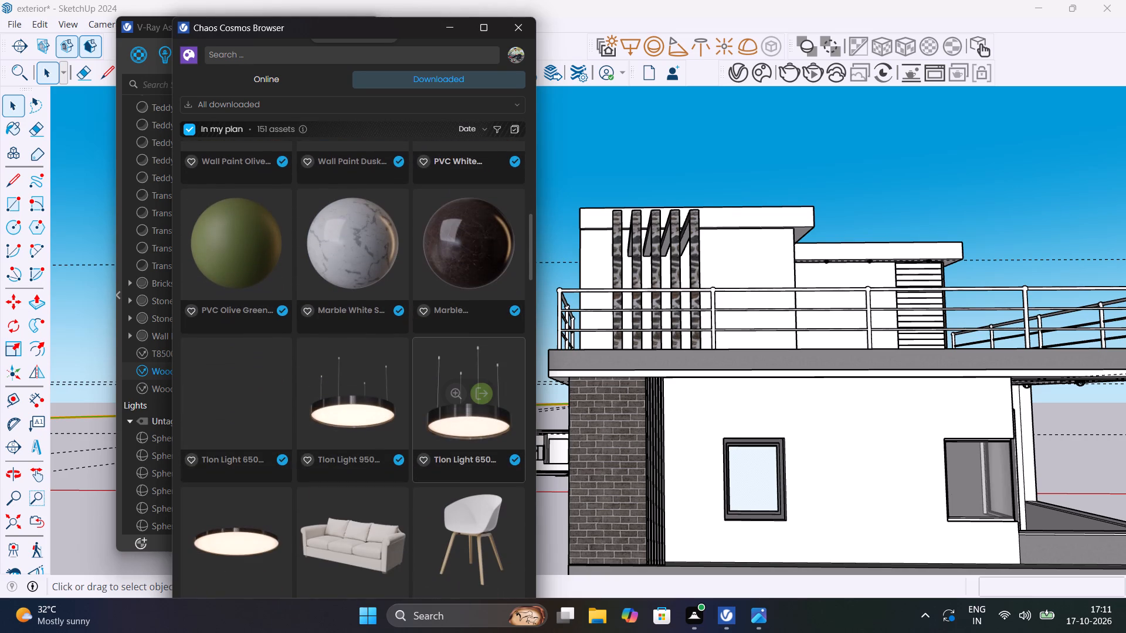
pyautogui.scroll(-6, 464, 408)
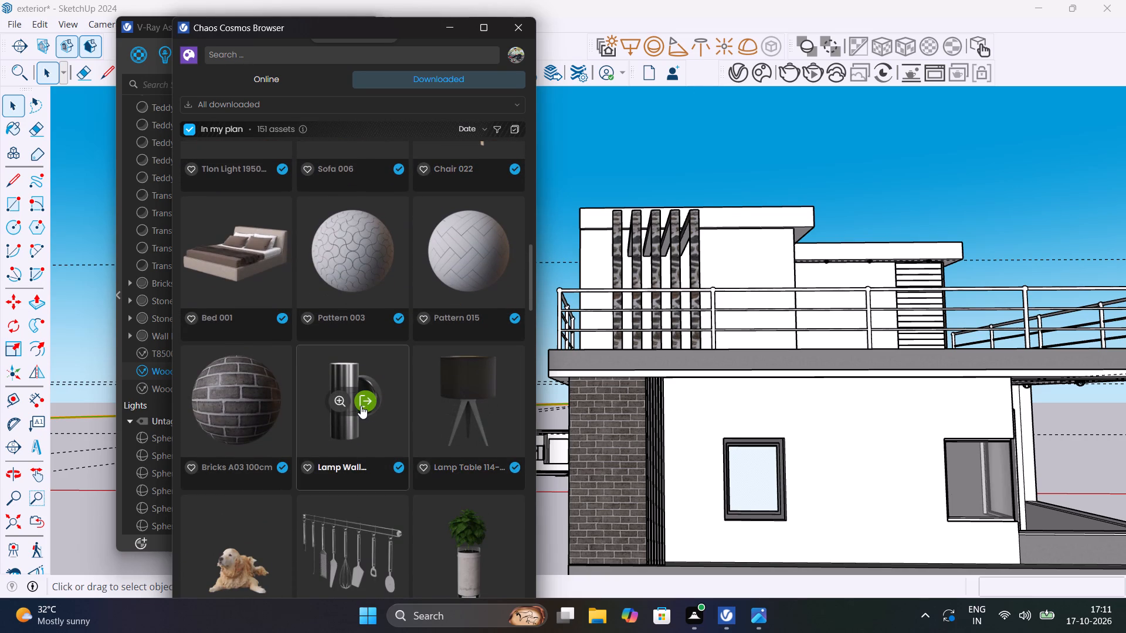
pyautogui.click(361, 406)
# Place one outdoor wall lamp on the brick wall strip below the terrace slab, and close the asset browser.
pyautogui.moveTo(606, 464); pyautogui.dragTo(589, 513, button='middle')
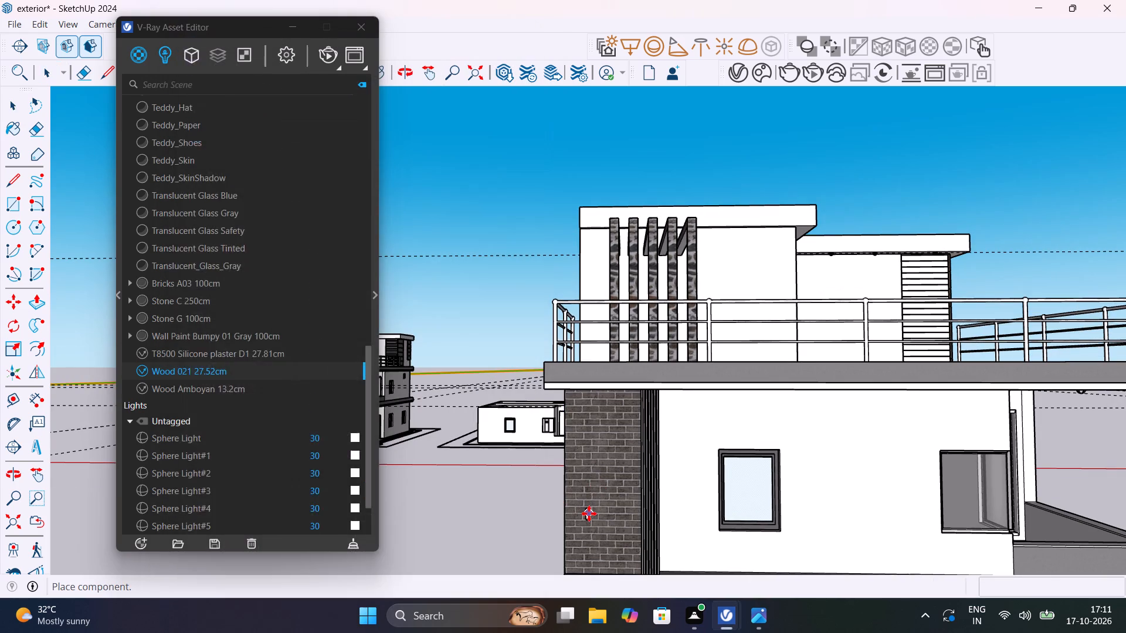
pyautogui.moveTo(589, 513); pyautogui.dragTo(375, 548, button='middle')
pyautogui.scroll(5, 602, 468)
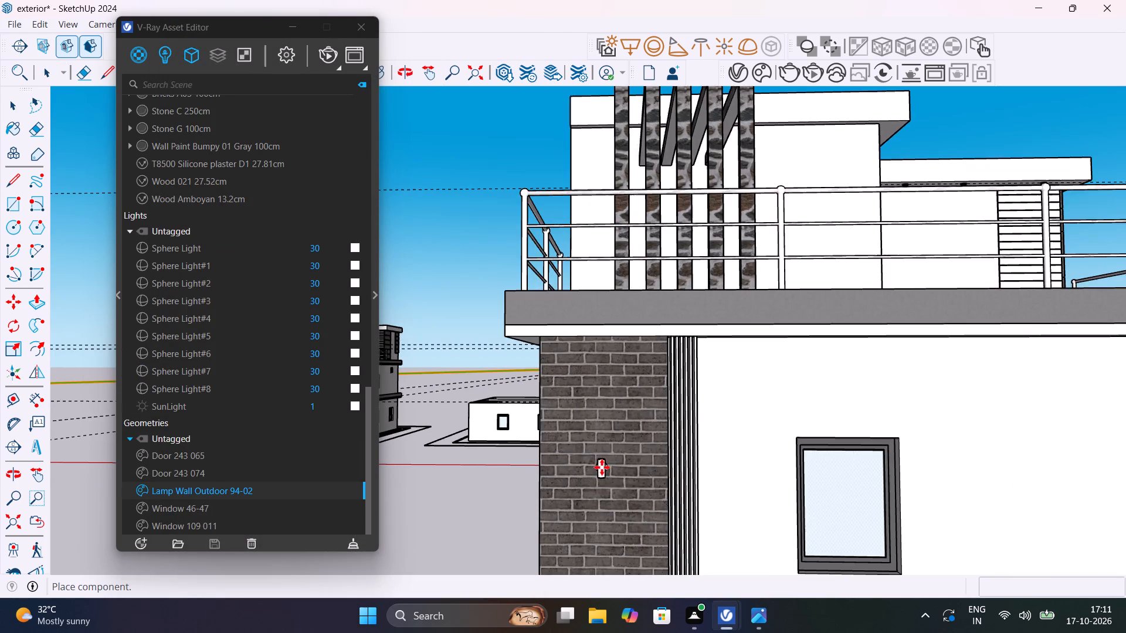
pyautogui.moveTo(597, 471); pyautogui.dragTo(443, 517, button='middle')
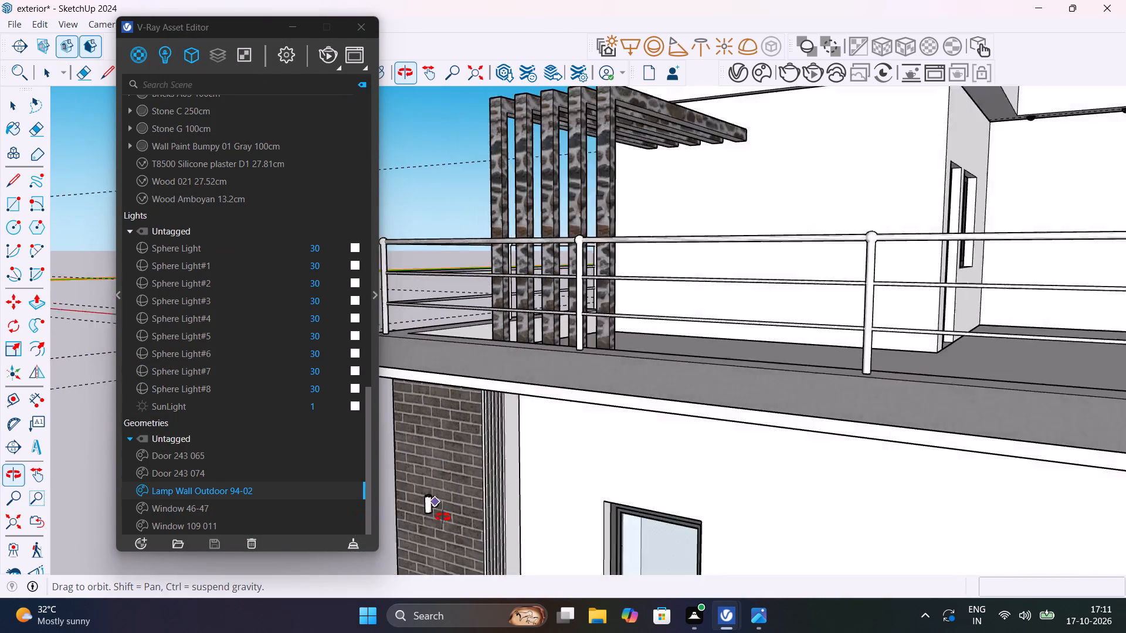
pyautogui.moveTo(443, 517); pyautogui.dragTo(528, 522, button='middle')
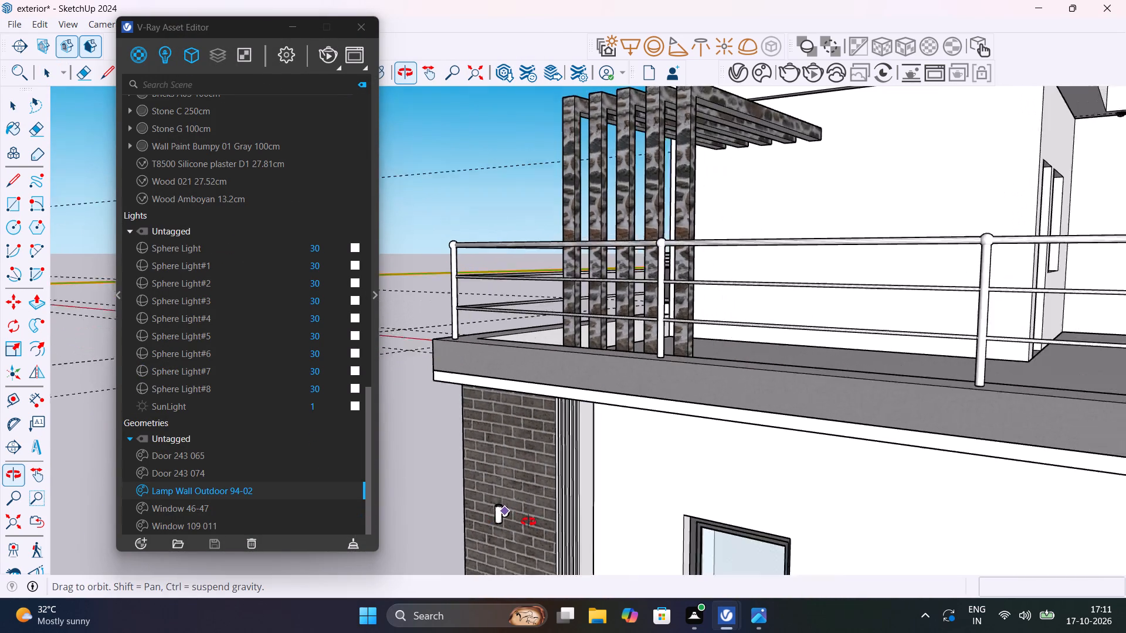
pyautogui.moveTo(528, 522); pyautogui.dragTo(532, 498, button='middle')
pyautogui.scroll(-6, 480, 511)
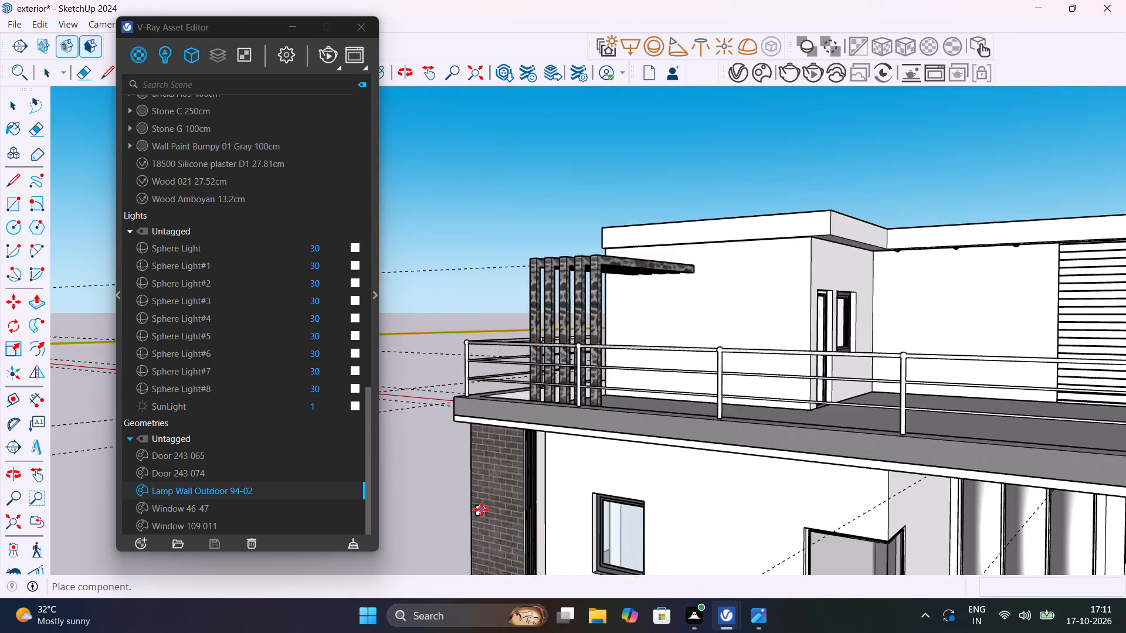
pyautogui.scroll(-4, 481, 509)
pyautogui.keyDown('shift'); pyautogui.moveTo(515, 527); pyautogui.dragTo(567, 456, button='middle'); pyautogui.keyUp('shift')
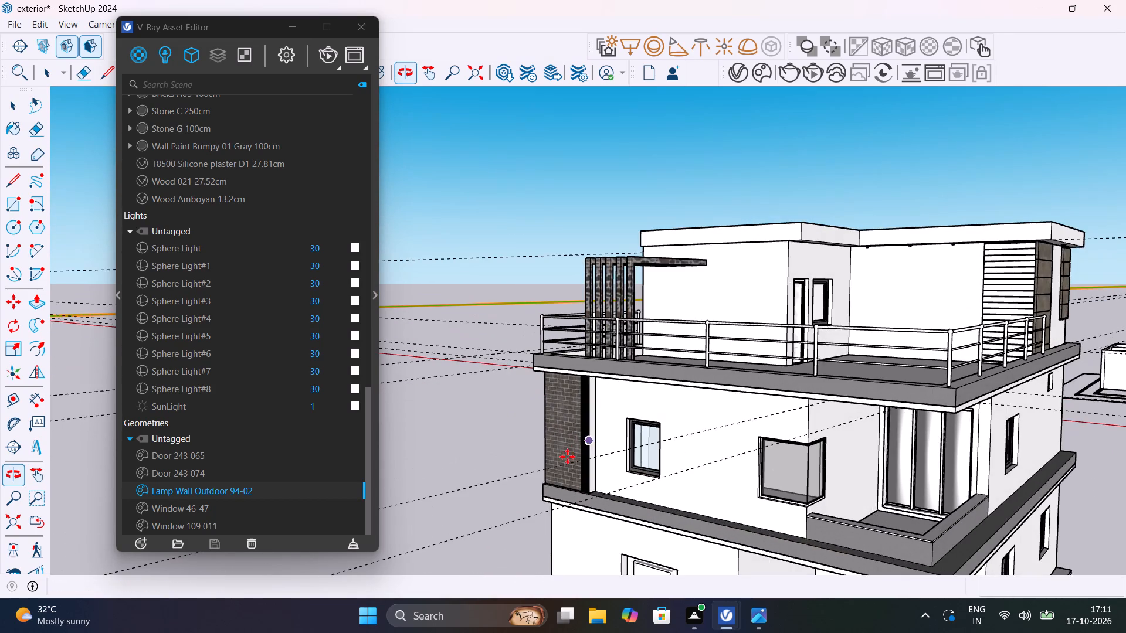
pyautogui.scroll(12, 561, 443)
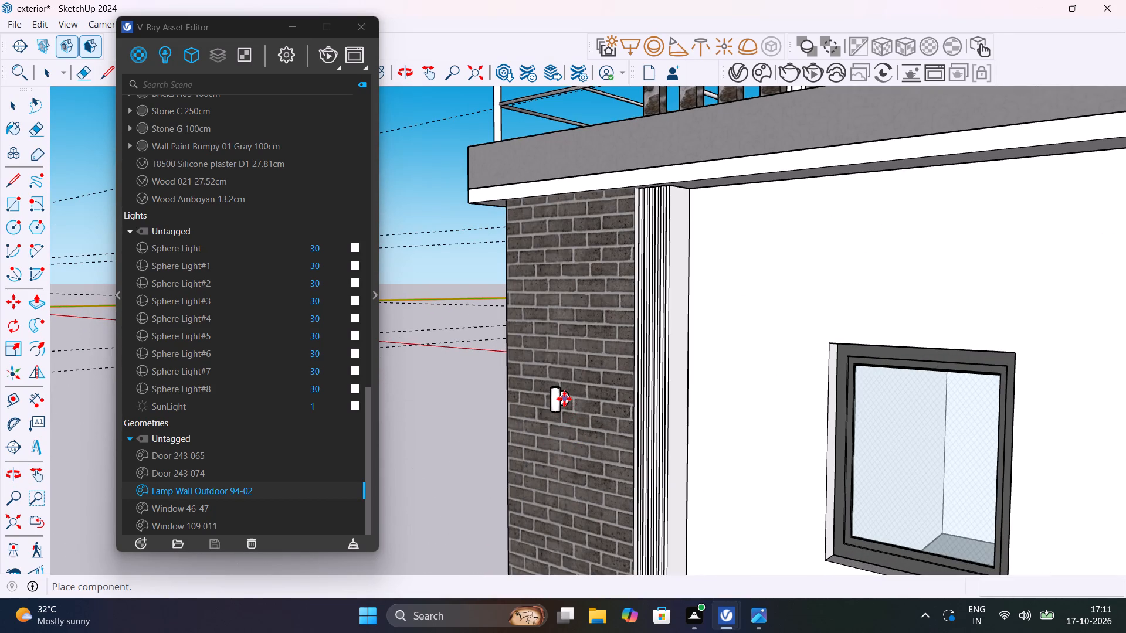
pyautogui.click(557, 394)
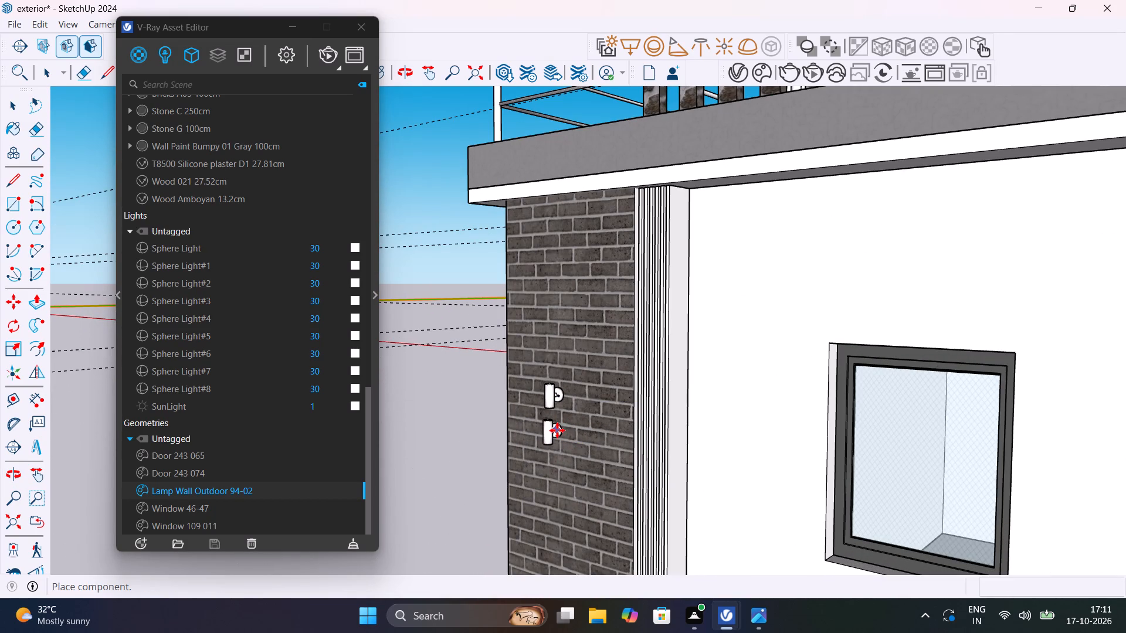
pyautogui.press('space')
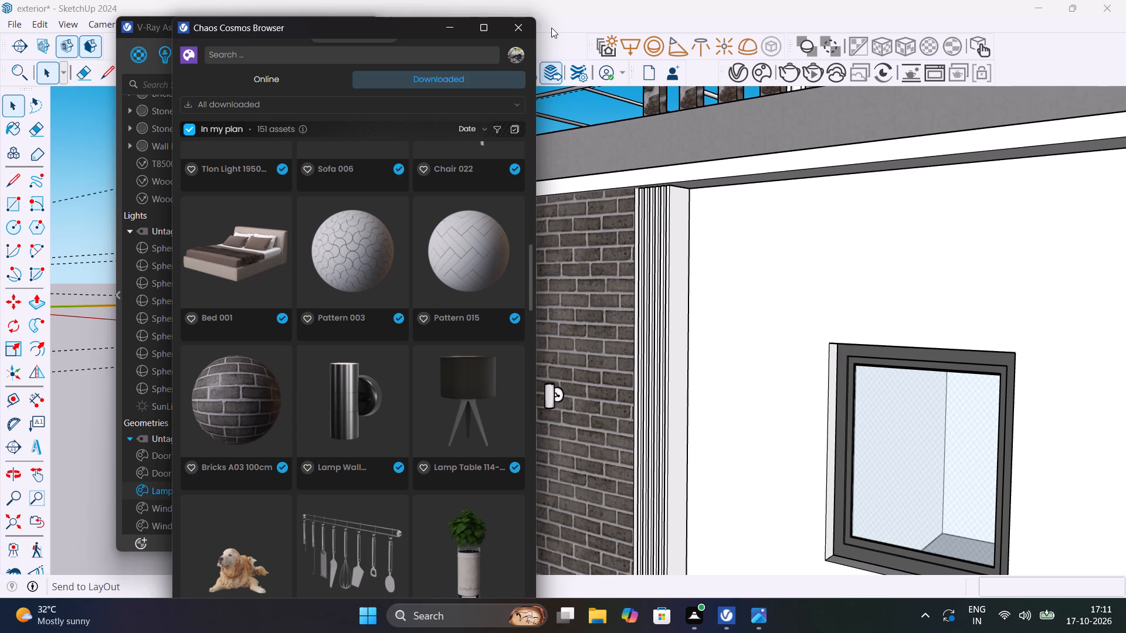
pyautogui.click(528, 30)
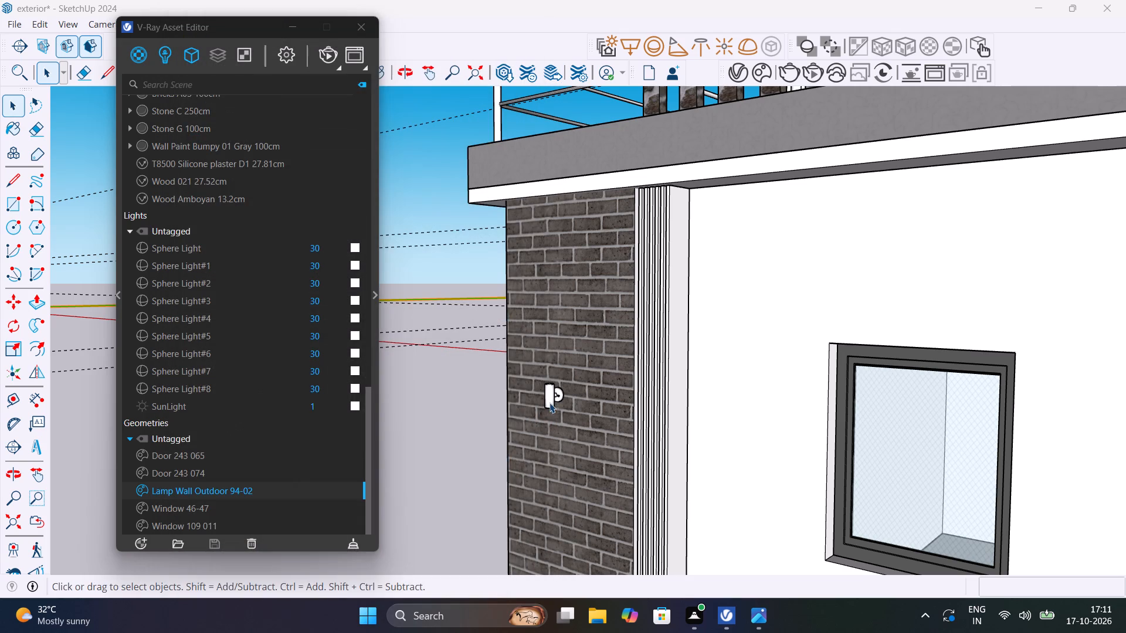
# Scale the wall lamp by about 1.71 along the blue axis and about 2.22 along the red axis.
pyautogui.click(550, 402)
pyautogui.scroll(8, 550, 402)
pyautogui.press('s')
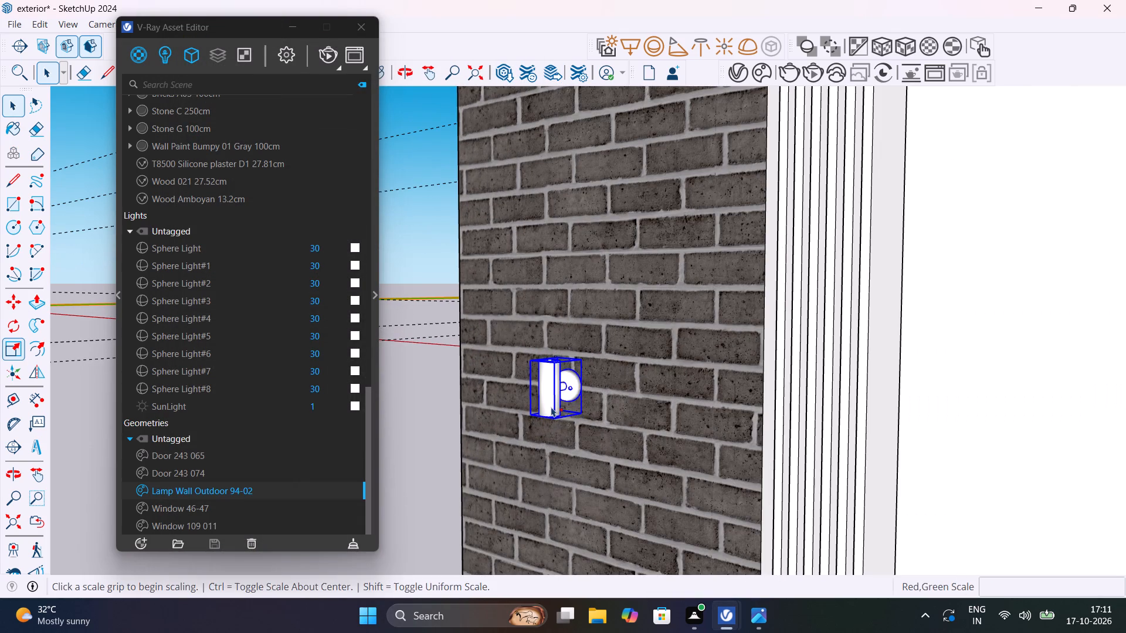
pyautogui.moveTo(555, 373); pyautogui.dragTo(549, 438, button='middle')
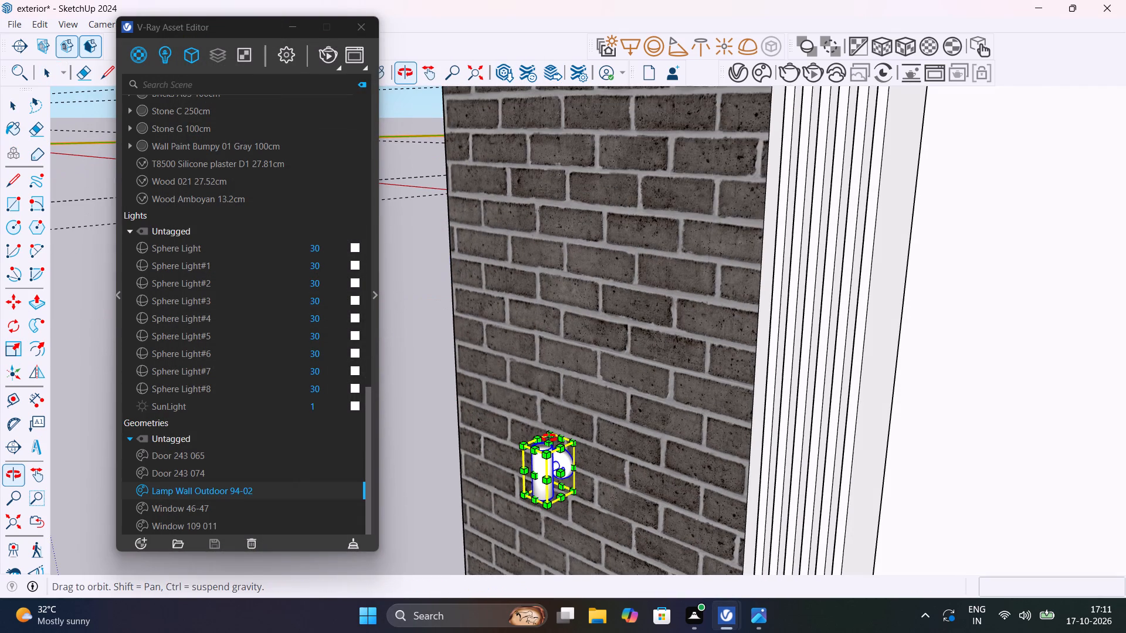
pyautogui.moveTo(549, 438); pyautogui.dragTo(526, 489, button='middle')
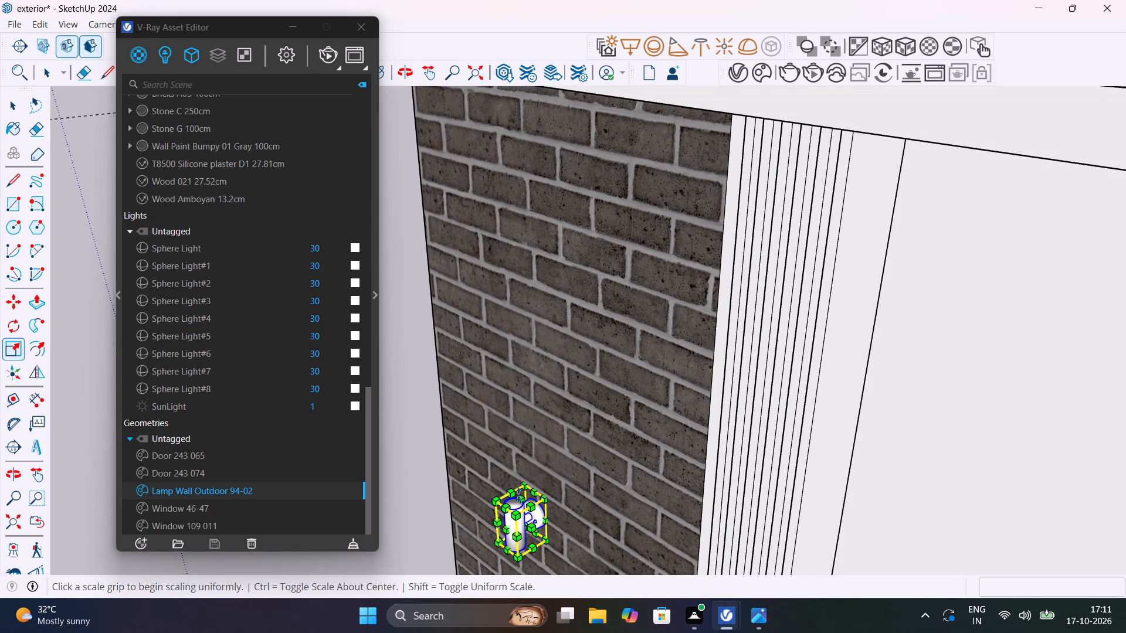
pyautogui.click(518, 500)
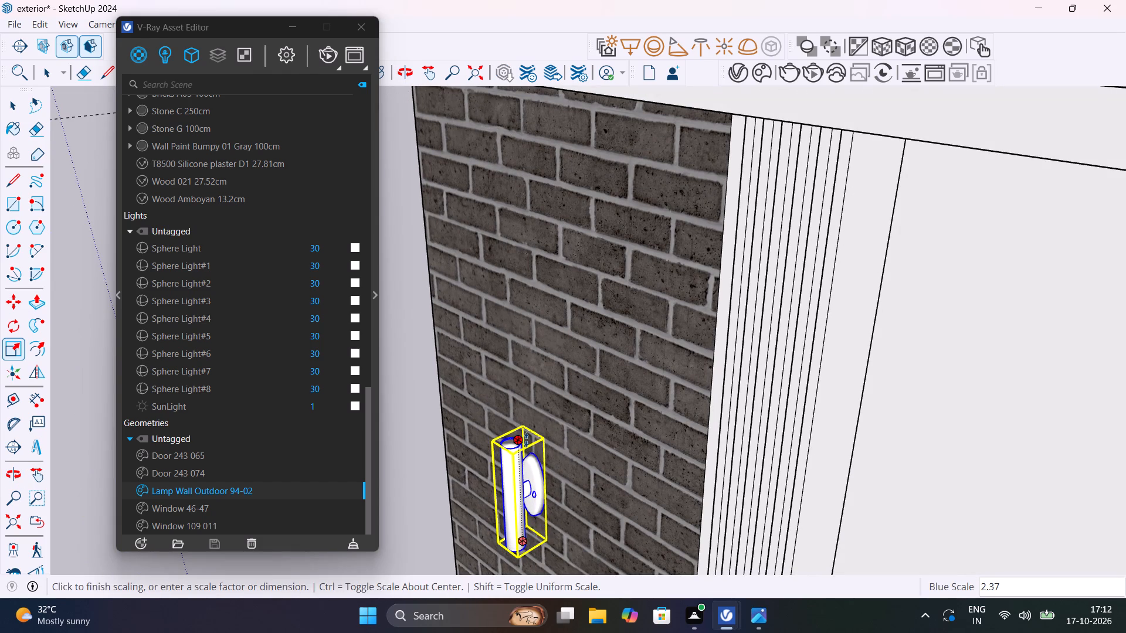
pyautogui.click(532, 469)
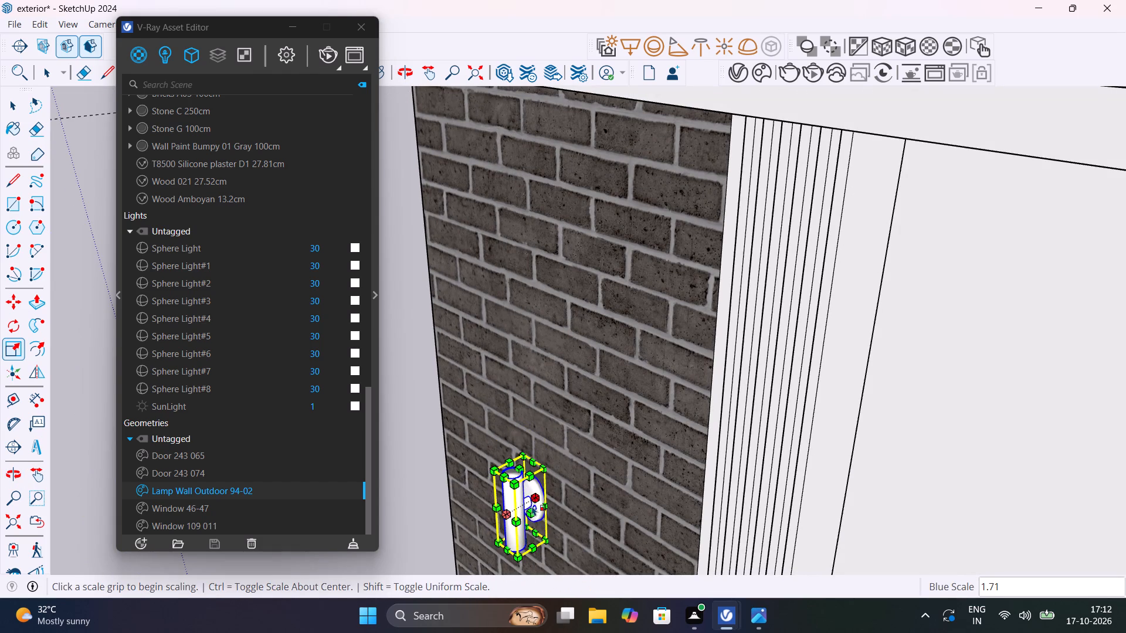
pyautogui.click(534, 512)
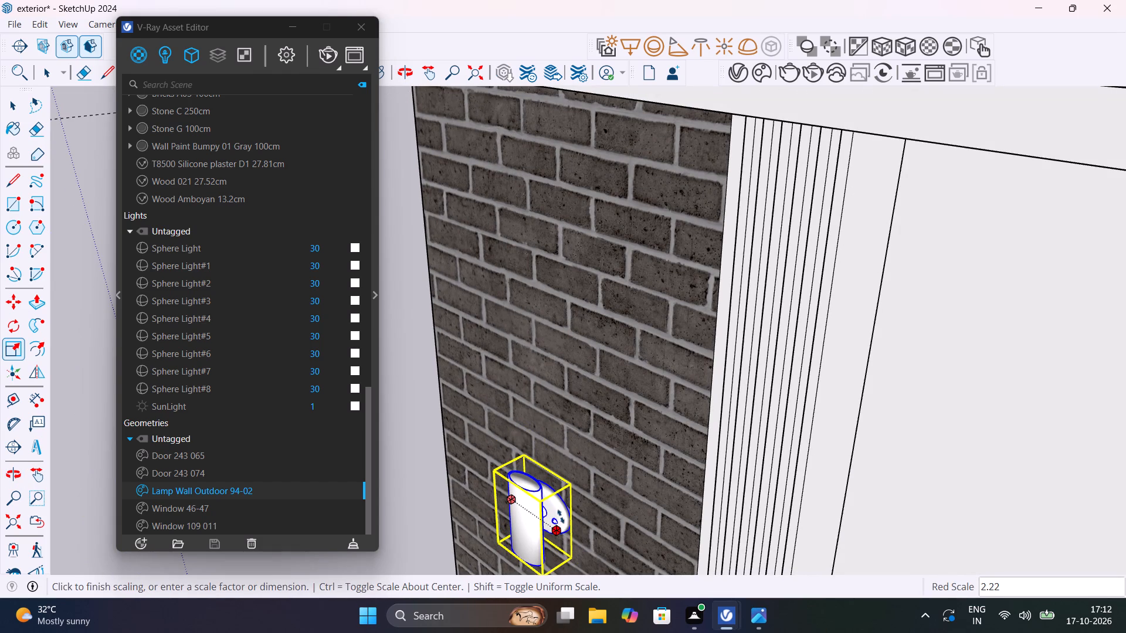
pyautogui.click(561, 516)
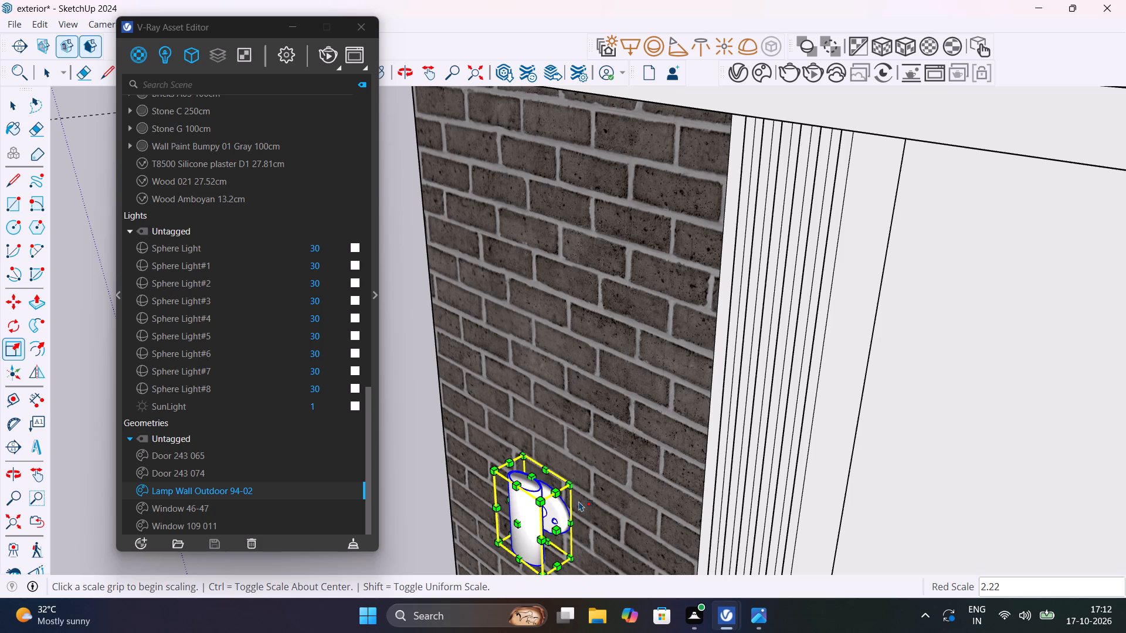
pyautogui.scroll(-11, 590, 505)
pyautogui.click(497, 421)
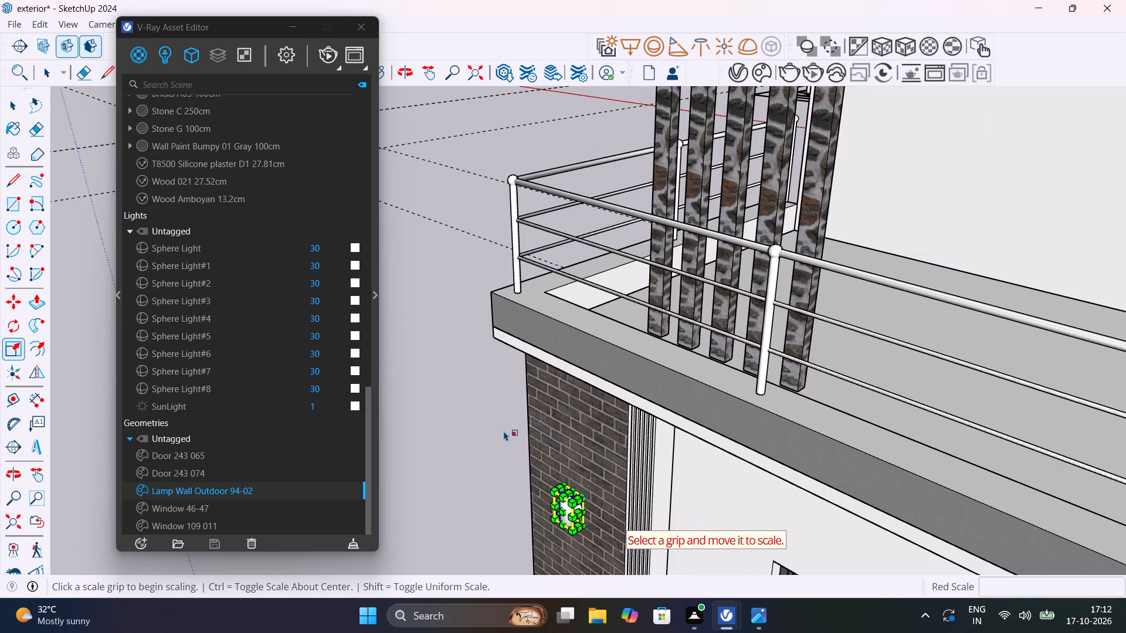
pyautogui.press('space')
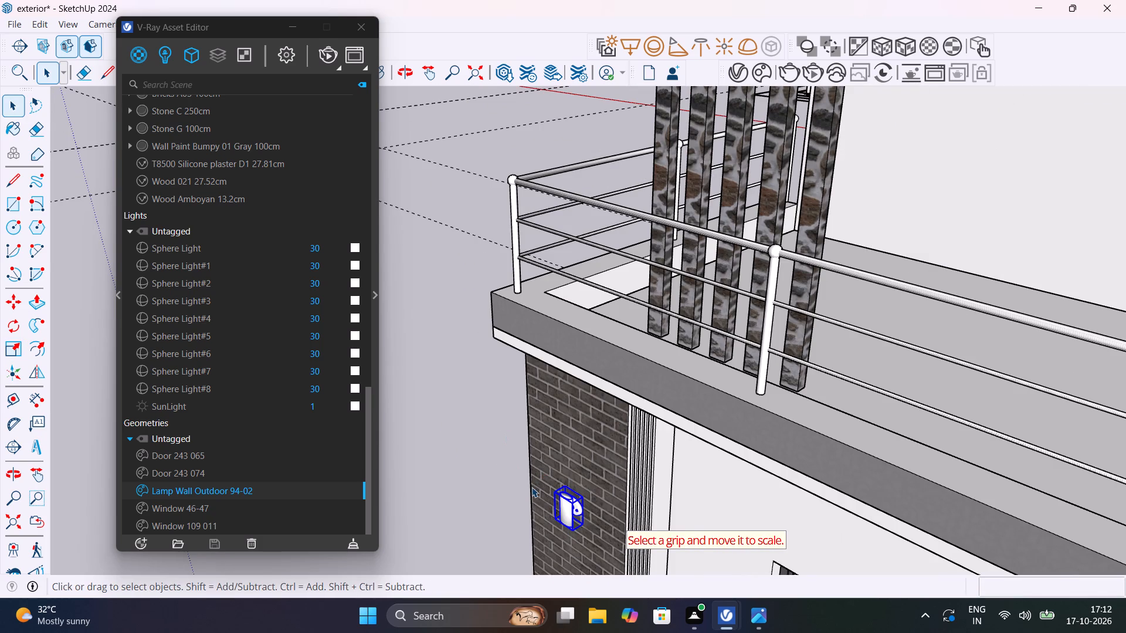
# Add a V-Ray spot light at the top opening of the wall lamp's cylinder.
pyautogui.scroll(-5, 532, 487)
pyautogui.moveTo(565, 510); pyautogui.dragTo(650, 420, button='middle')
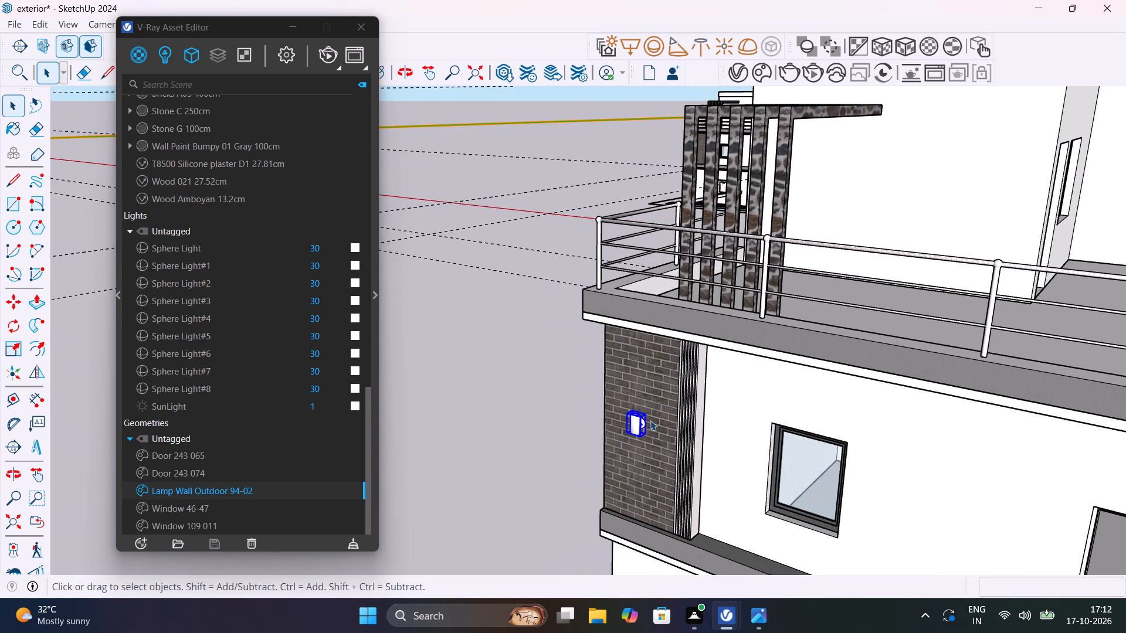
pyautogui.scroll(9, 650, 420)
pyautogui.press('space')
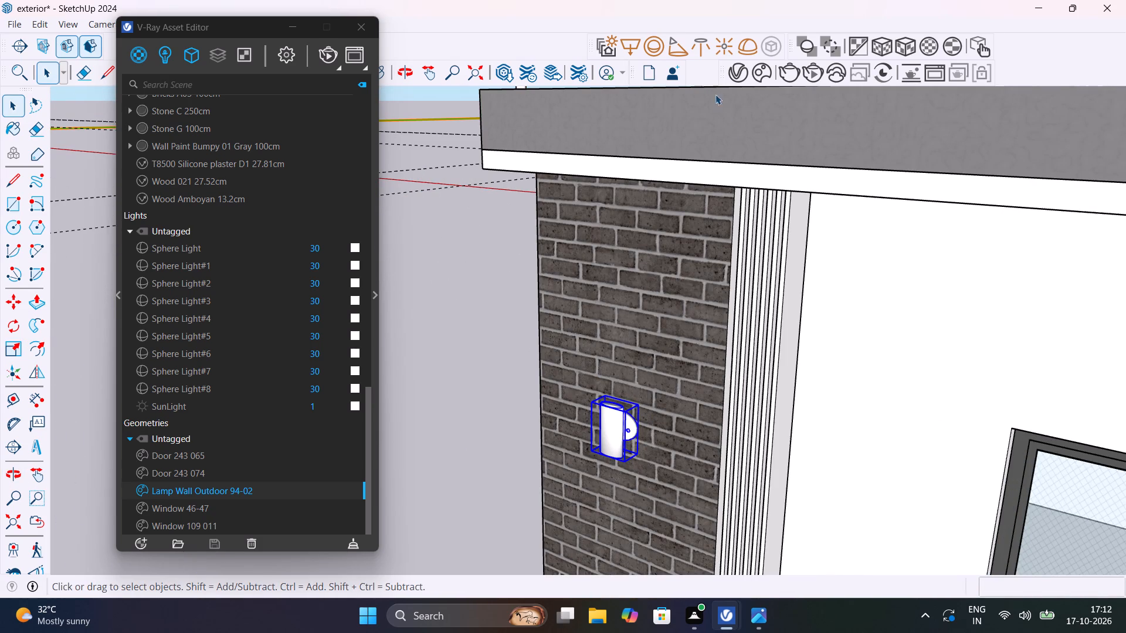
pyautogui.click(439, 324)
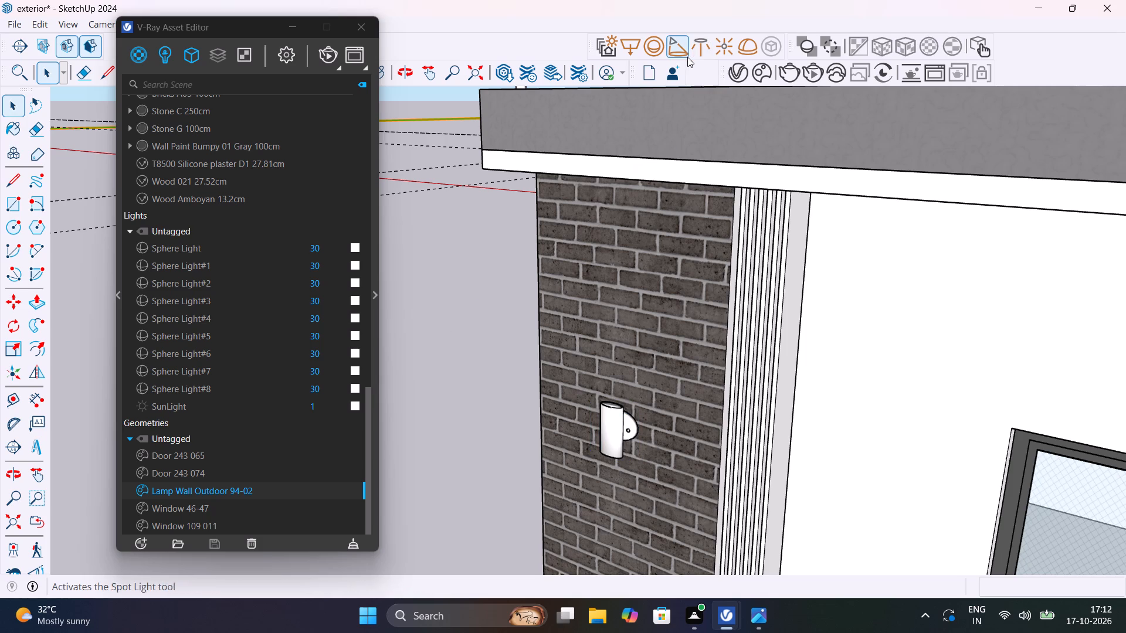
pyautogui.click(689, 55)
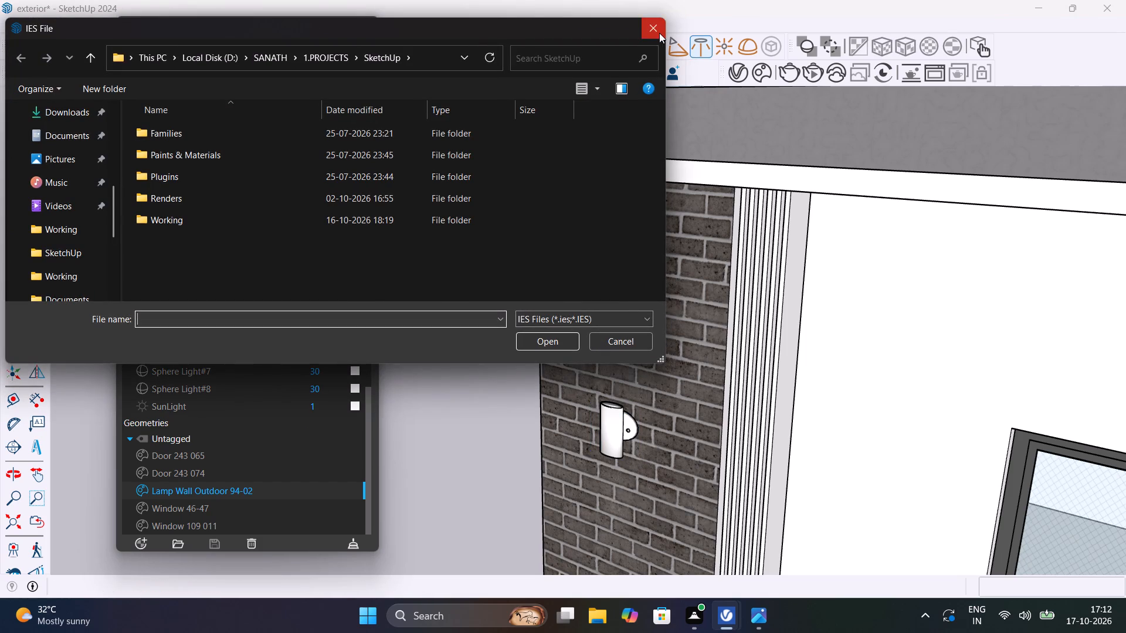
pyautogui.click(659, 31)
pyautogui.click(670, 49)
pyautogui.scroll(6, 613, 408)
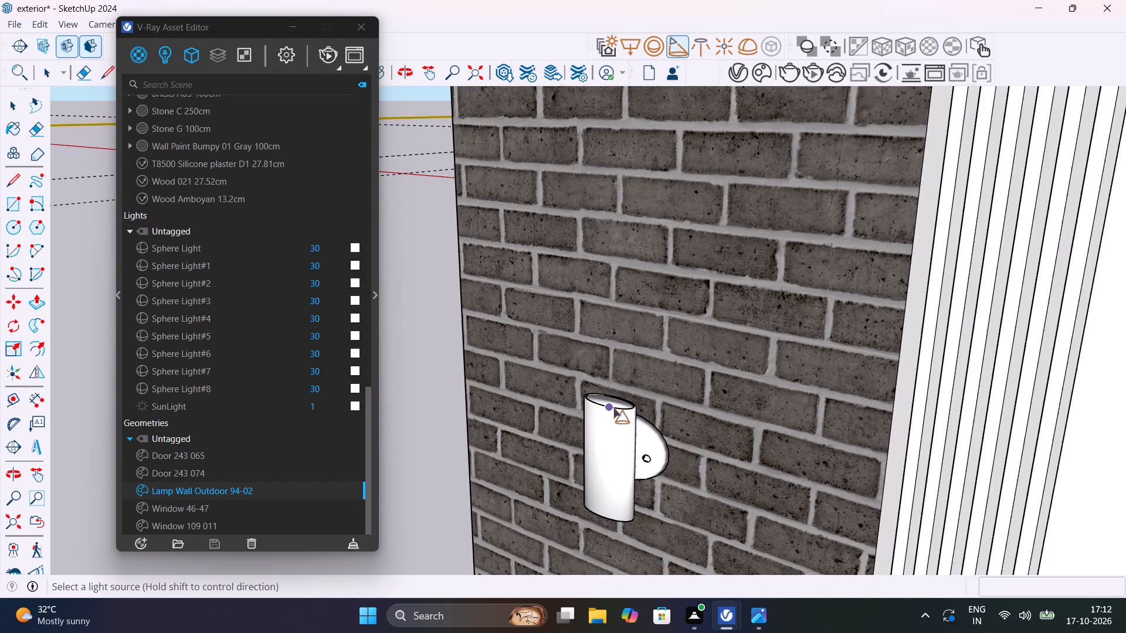
pyautogui.scroll(4, 613, 408)
pyautogui.click(612, 400)
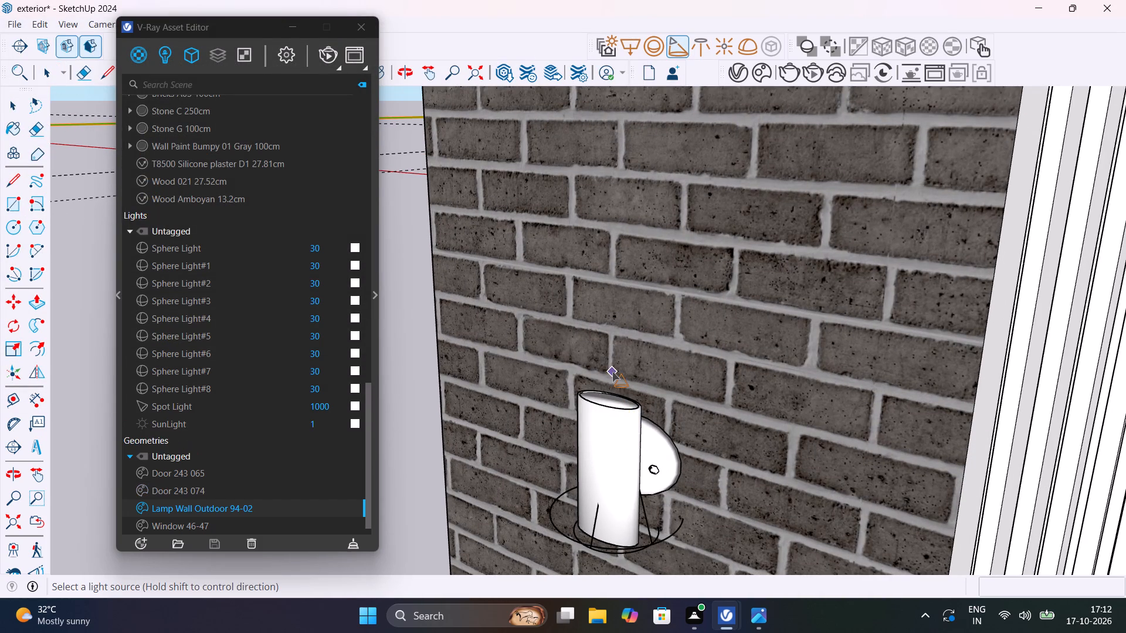
# Undo the spot light at the lamp's top opening and place a V-Ray spot light at the cylinder's bottom opening.
pyautogui.moveTo(620, 545); pyautogui.dragTo(773, 304, button='middle')
pyautogui.scroll(1, 767, 310)
pyautogui.hotkey('ctrl', 'z')
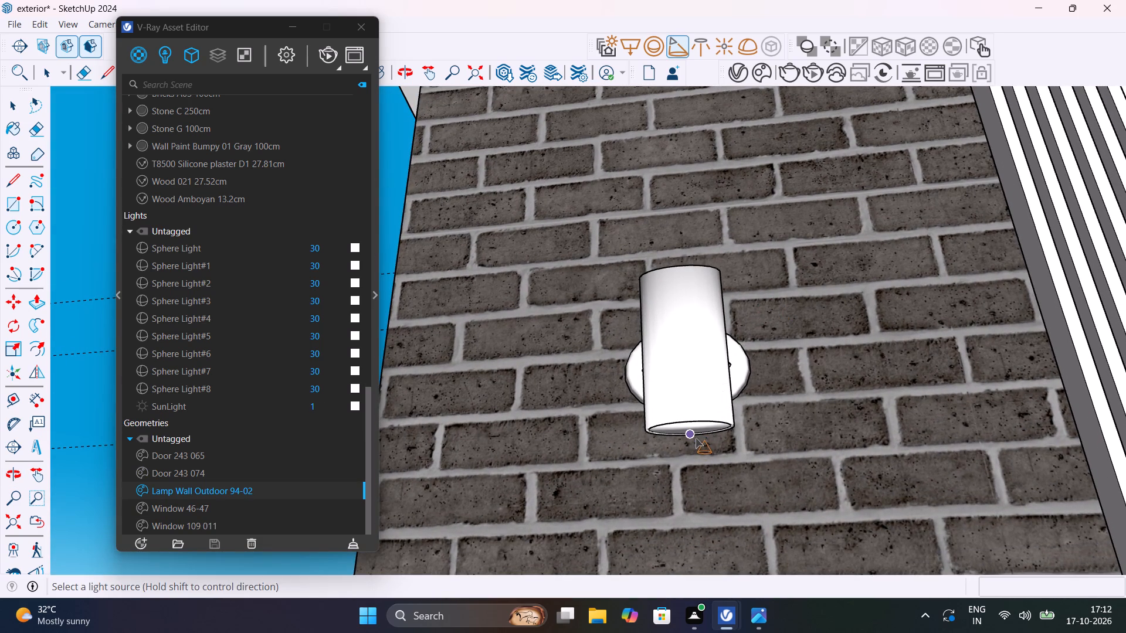
pyautogui.click(695, 433)
pyautogui.scroll(-6, 701, 499)
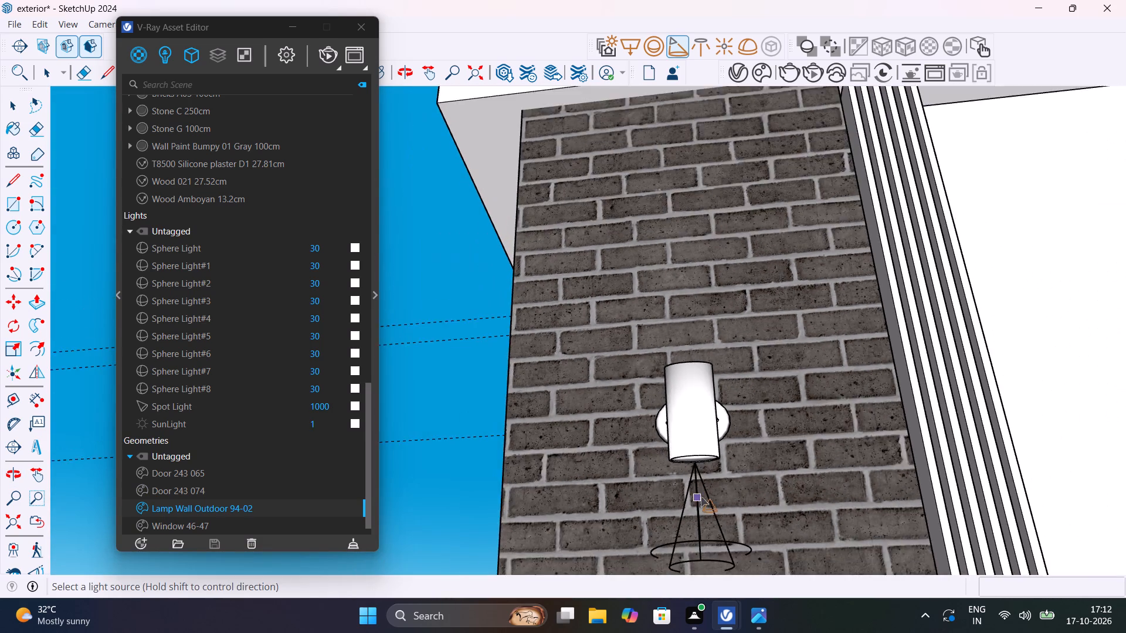
pyautogui.scroll(-5, 701, 496)
pyautogui.moveTo(706, 519); pyautogui.dragTo(690, 409, button='middle')
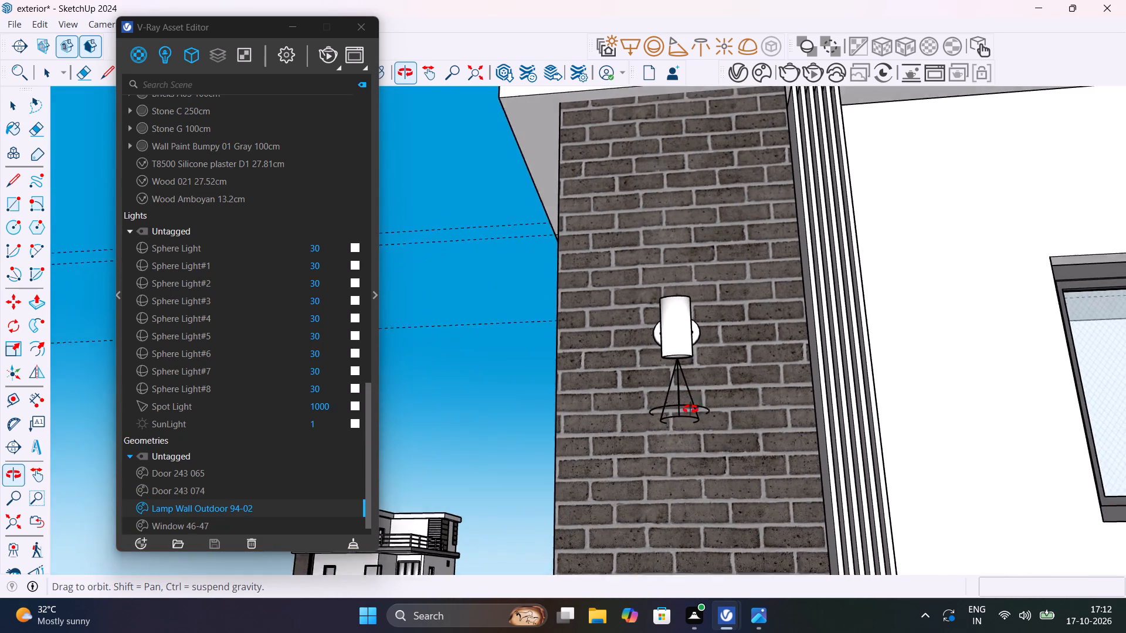
pyautogui.moveTo(690, 409); pyautogui.dragTo(694, 520, button='middle')
# Make a flipped copy of the spot light across its horizontal blue plane so that the copy points upward.
pyautogui.press('space')
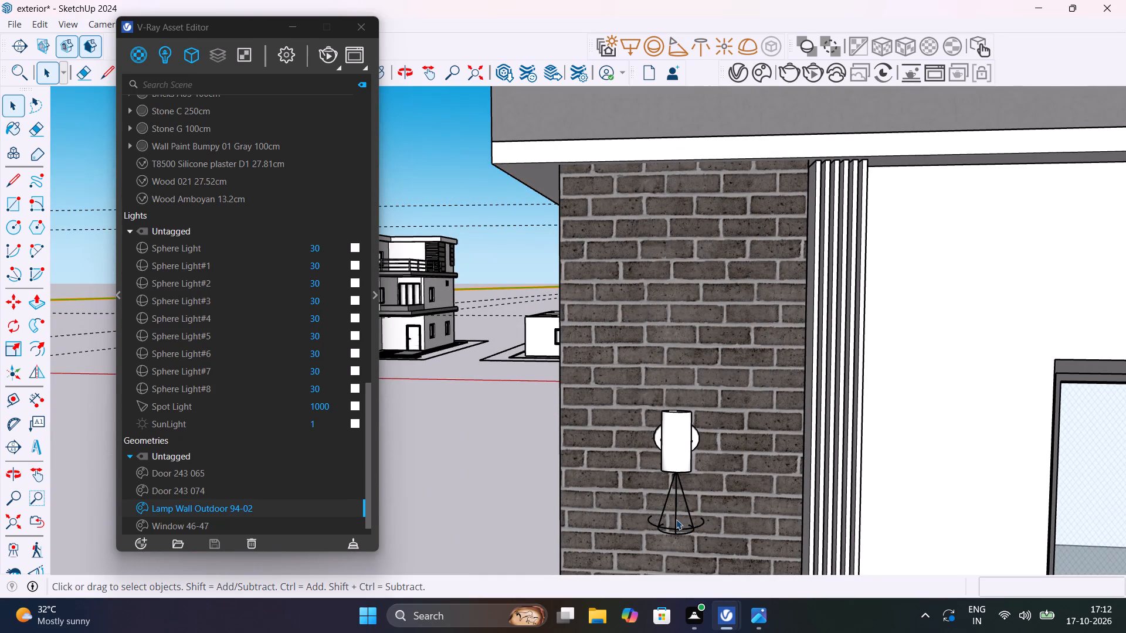
pyautogui.click(676, 520)
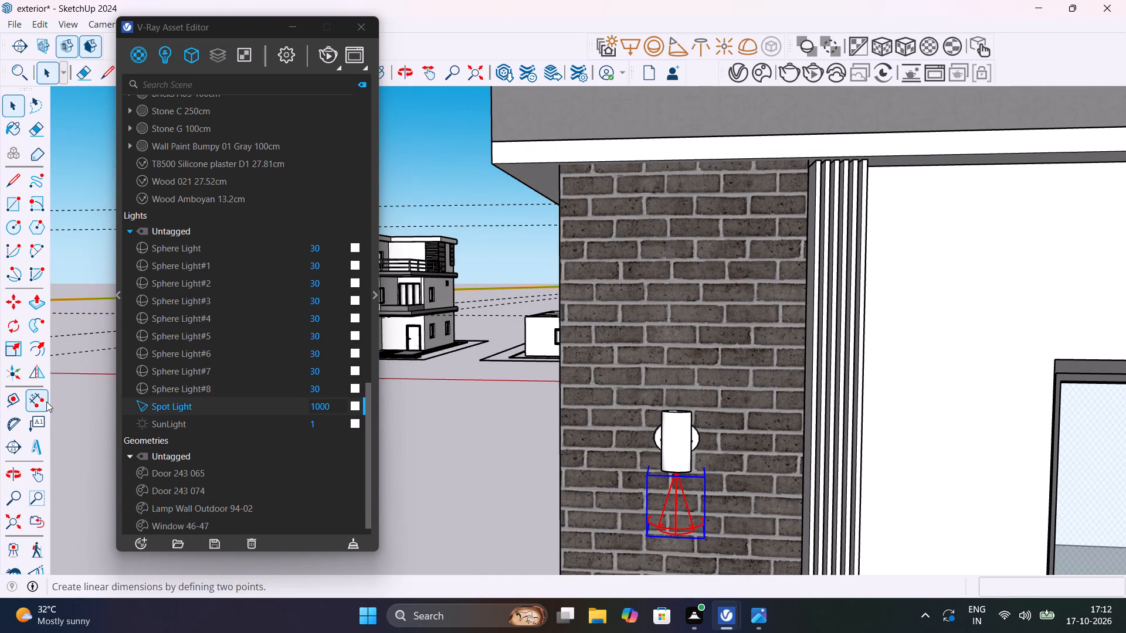
pyautogui.click(37, 372)
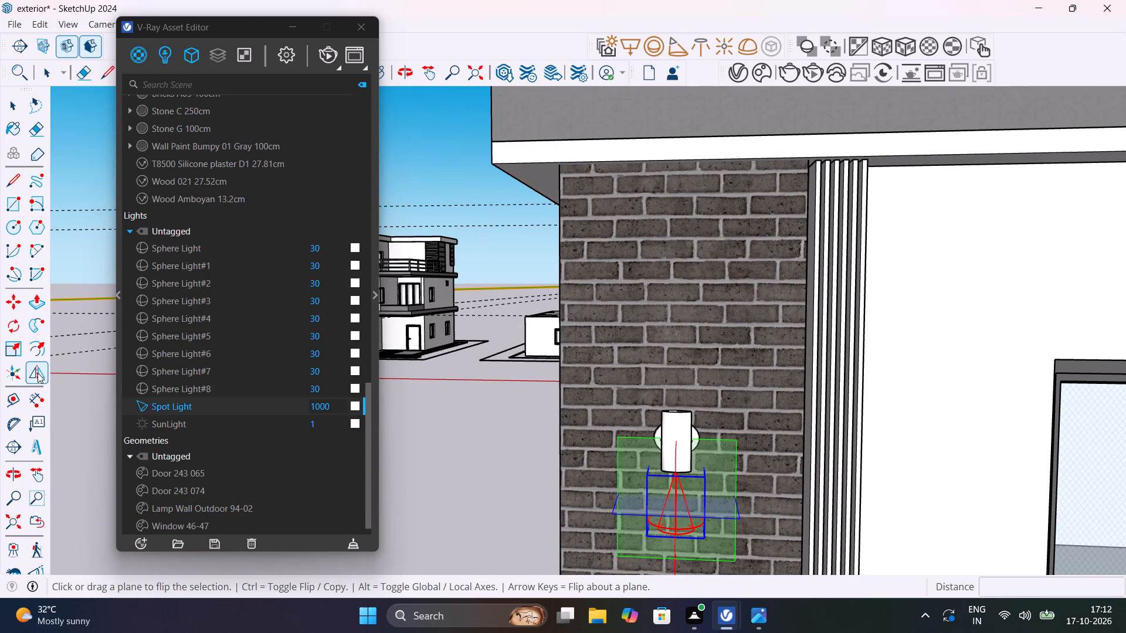
pyautogui.click(738, 516)
pyautogui.click(737, 478)
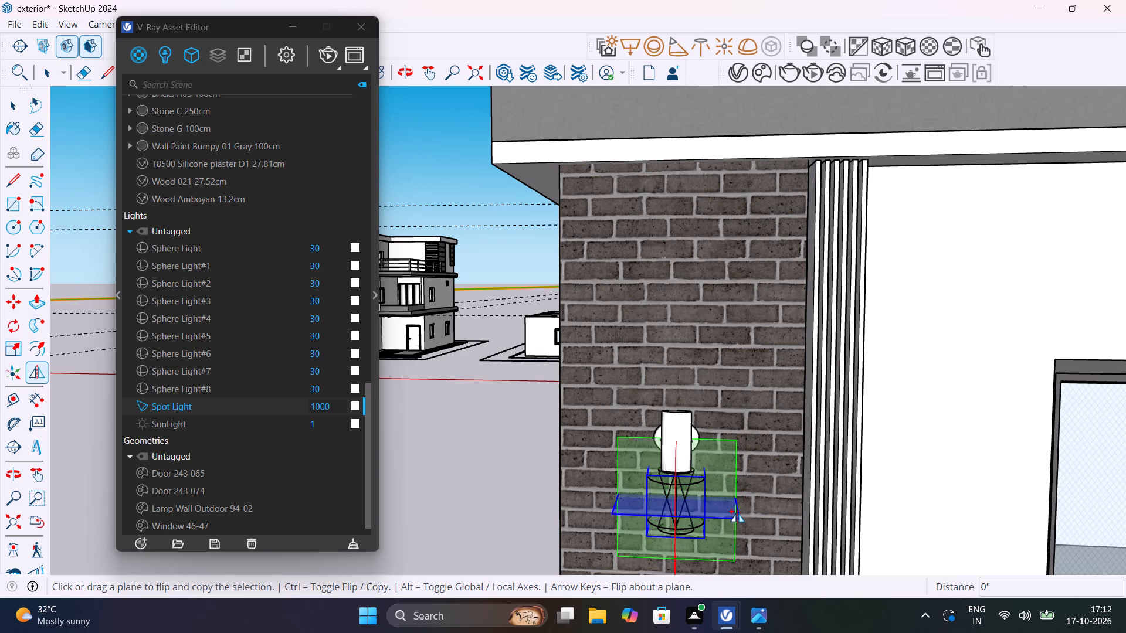
pyautogui.press('space')
pyautogui.click(431, 488)
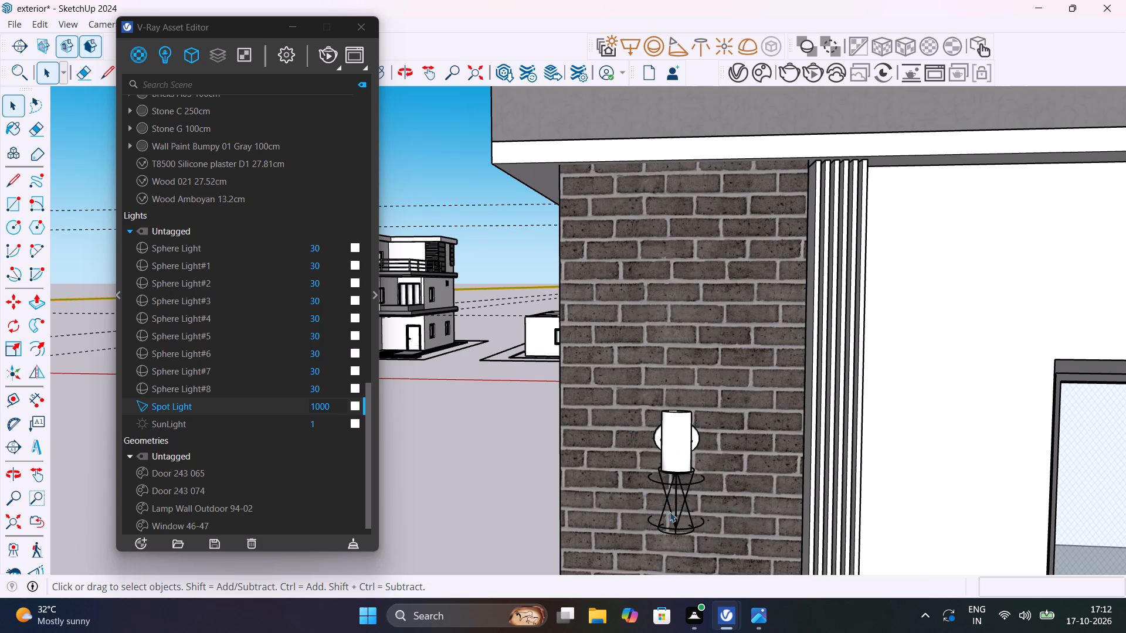
# Move the upward-pointing spot light copy up about 1' 11", just above the lamp's top opening.
pyautogui.scroll(7, 683, 513)
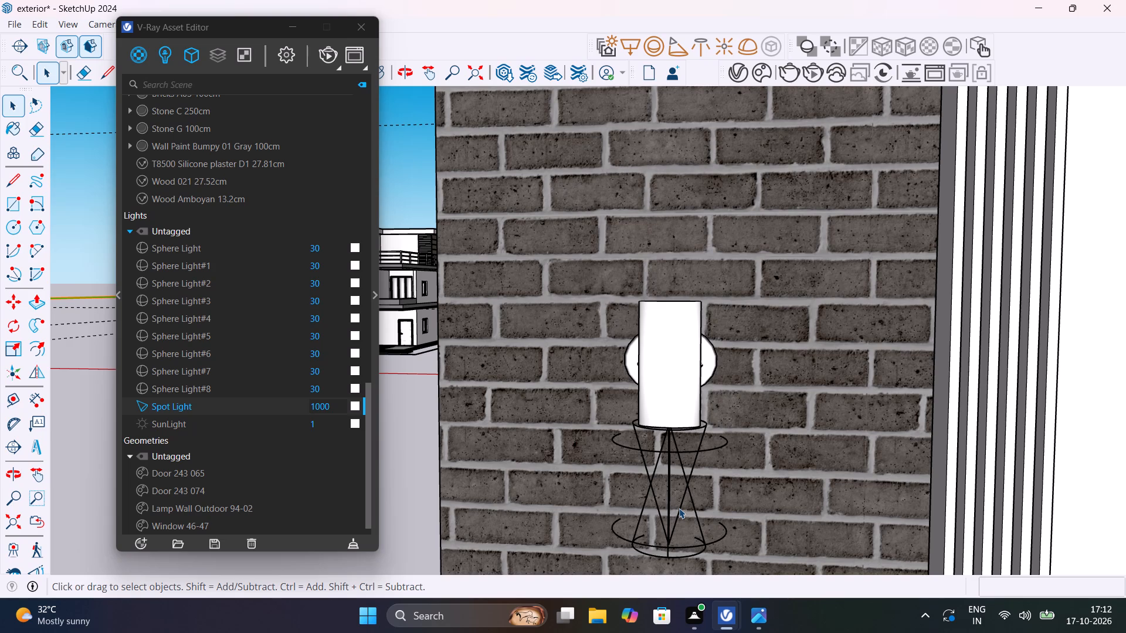
pyautogui.click(680, 509)
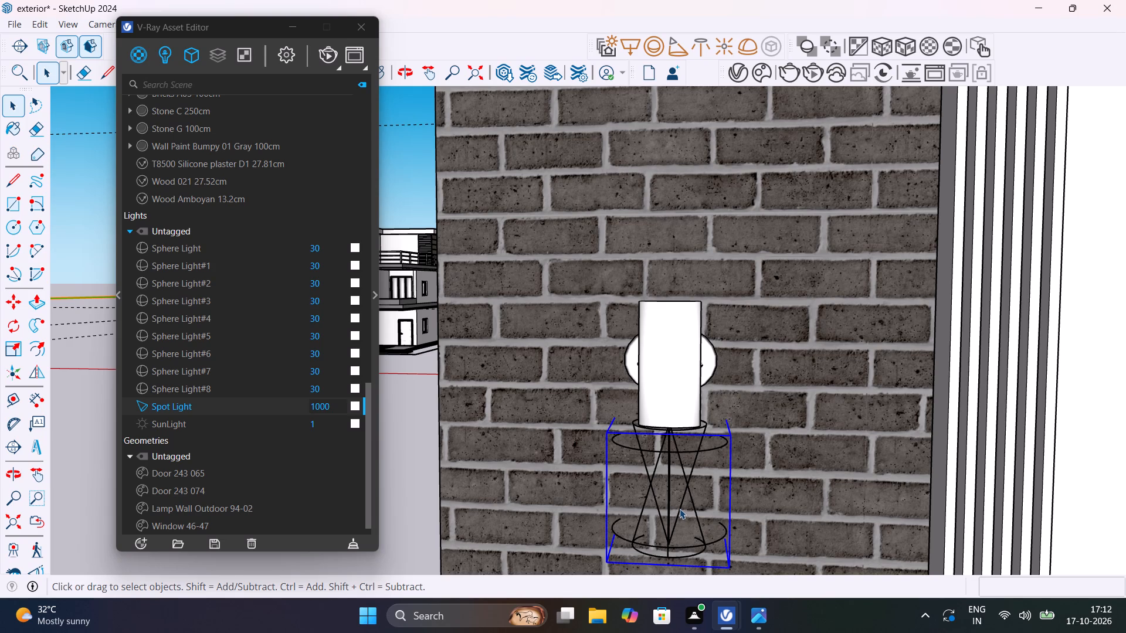
pyautogui.press('m')
pyautogui.click(730, 436)
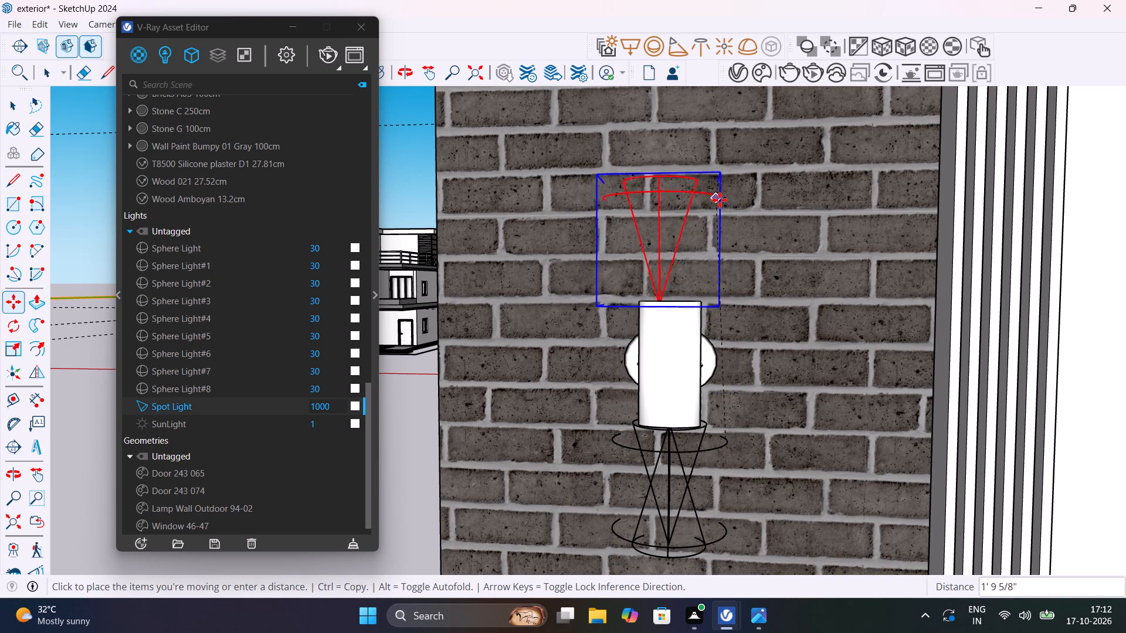
pyautogui.moveTo(738, 210); pyautogui.dragTo(737, 413, button='middle')
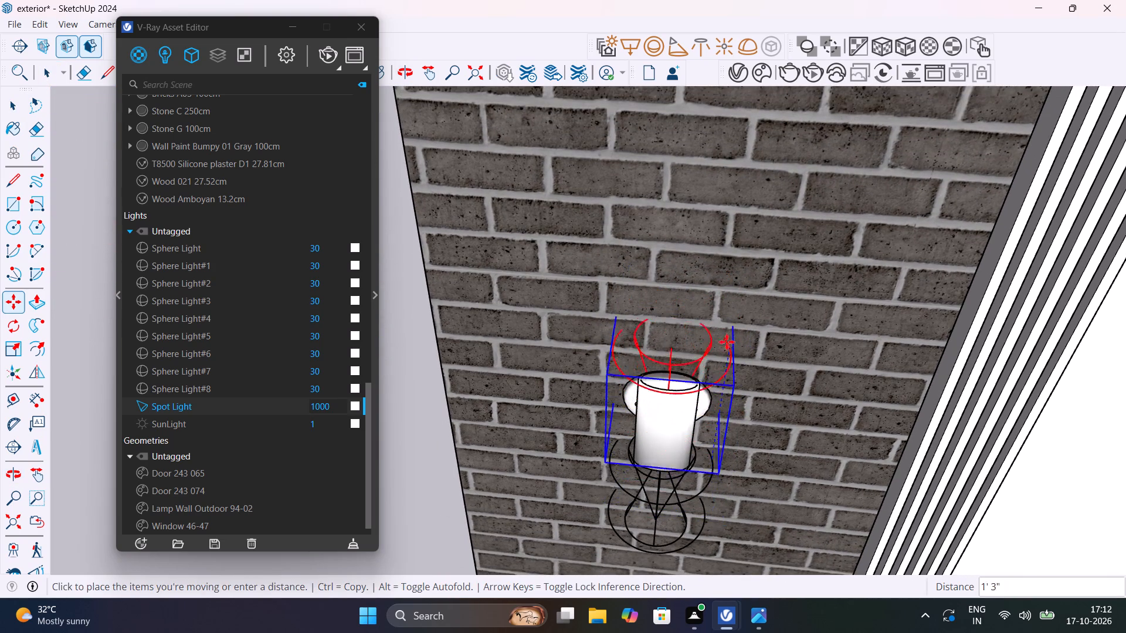
pyautogui.click(752, 265)
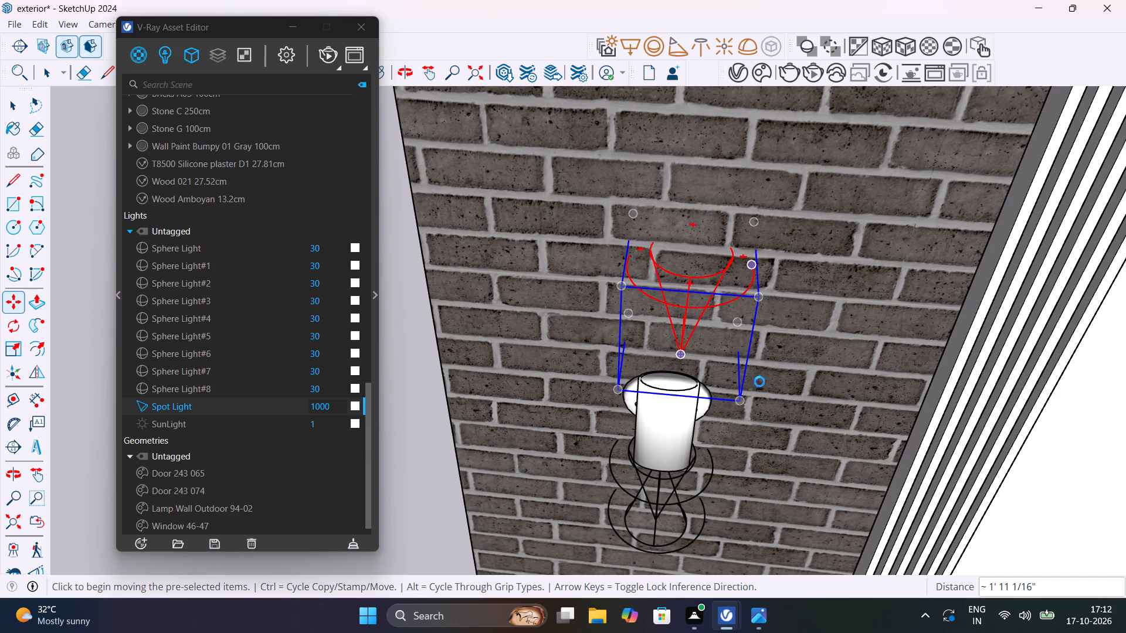
# Nudge the upper spot light about 9/16" along the red axis and about 3 7/8" to the lamp's top opening.
pyautogui.click(748, 402)
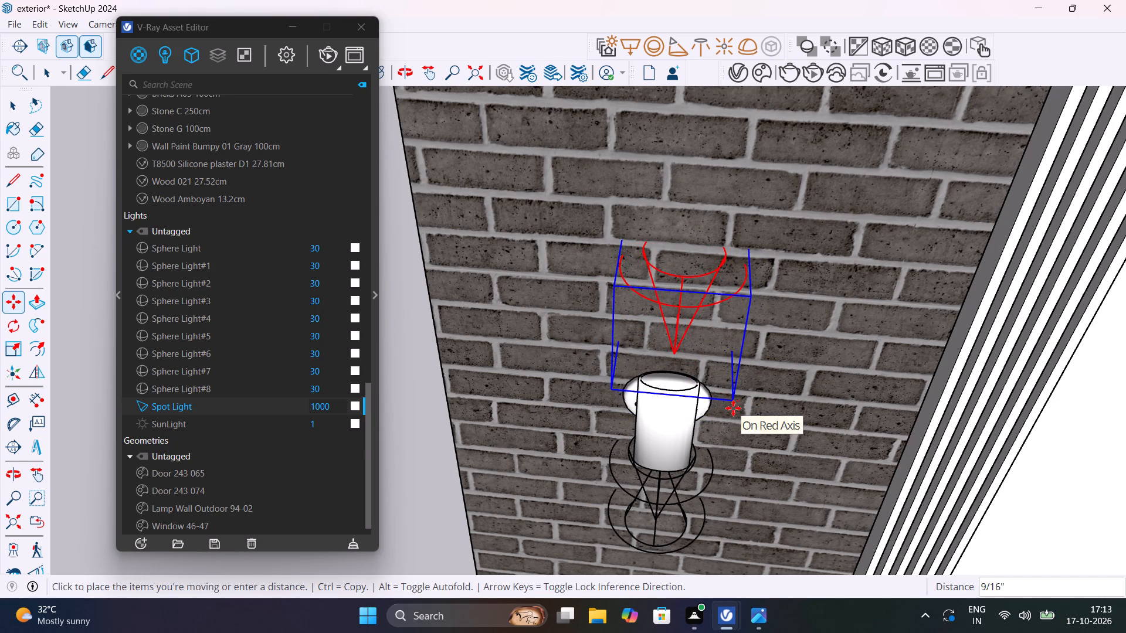
pyautogui.click(733, 407)
pyautogui.press('m')
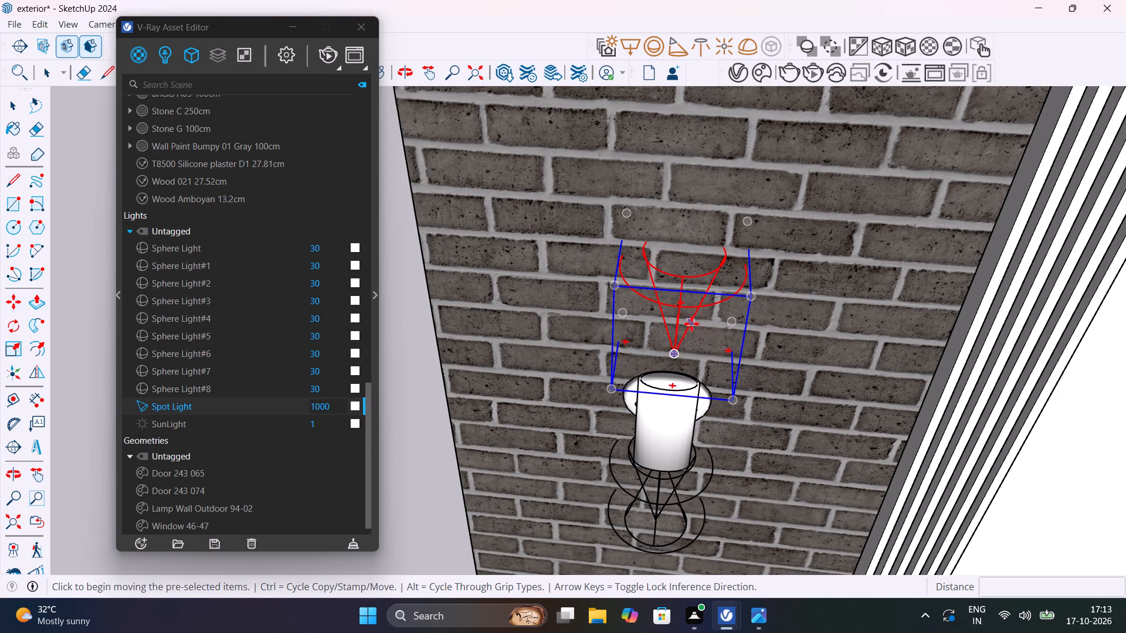
pyautogui.click(676, 319)
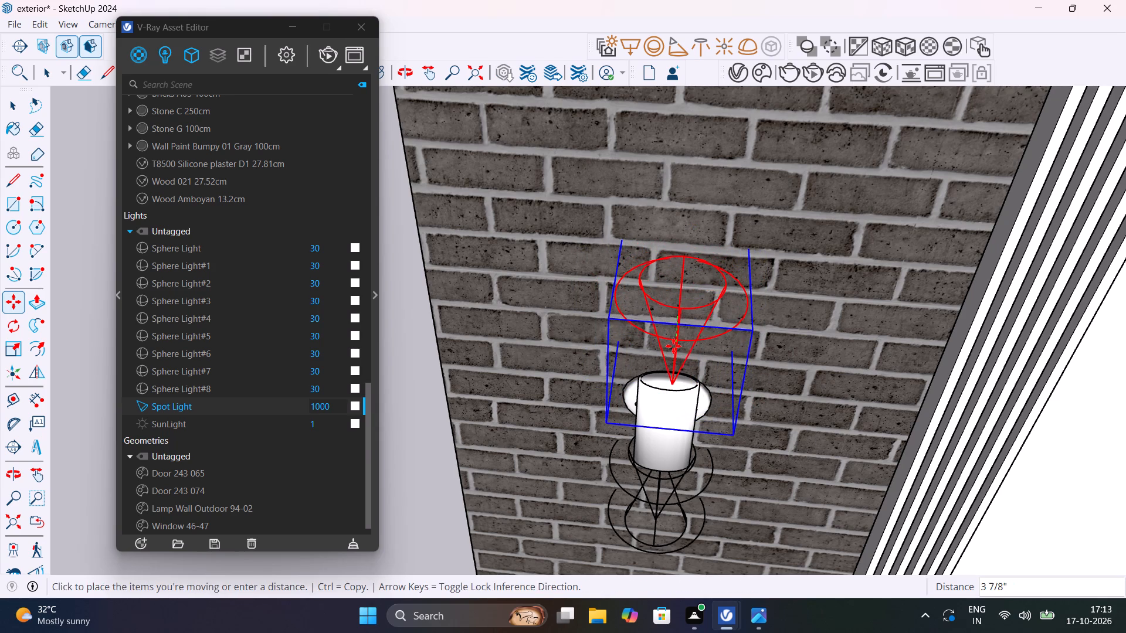
pyautogui.click(674, 342)
pyautogui.press('space')
pyautogui.scroll(-8, 697, 398)
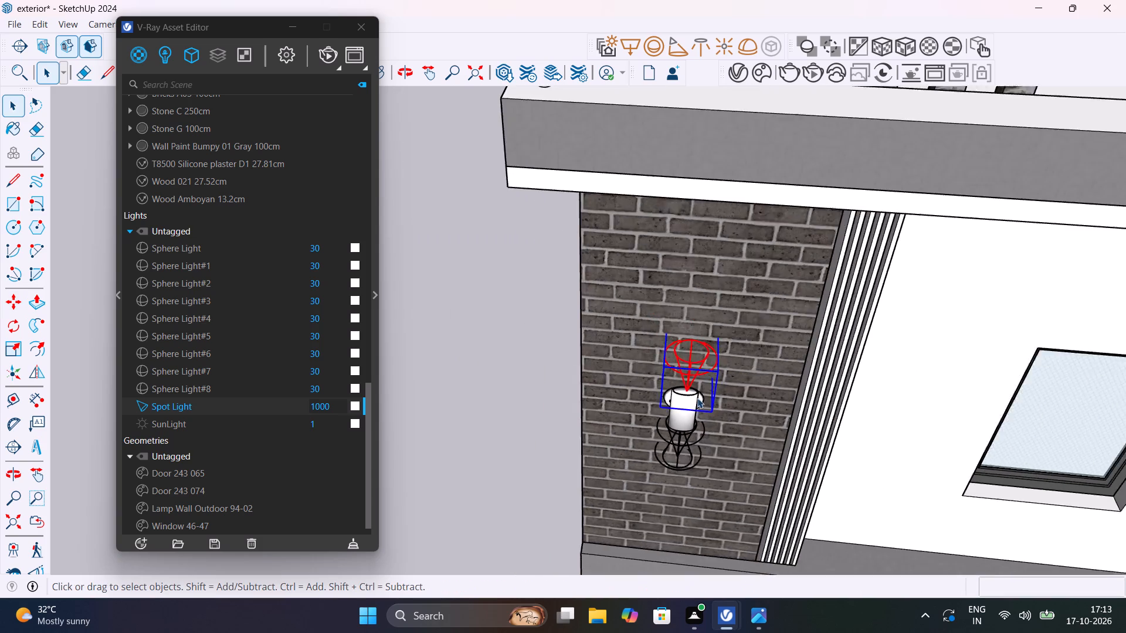
pyautogui.scroll(-7, 697, 398)
pyautogui.click(588, 366)
# Delete the surplus flipped spot light overlapping the downward one below the lamp.
pyautogui.moveTo(776, 427); pyautogui.dragTo(879, 279, button='middle')
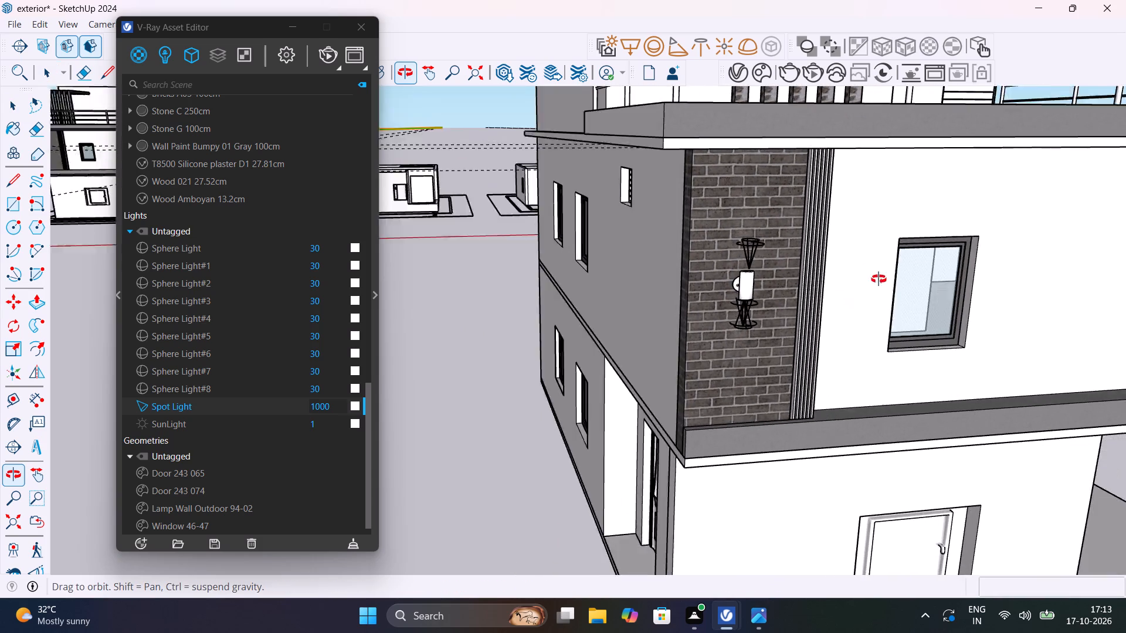
pyautogui.moveTo(879, 279); pyautogui.dragTo(894, 266, button='middle')
pyautogui.scroll(11, 755, 301)
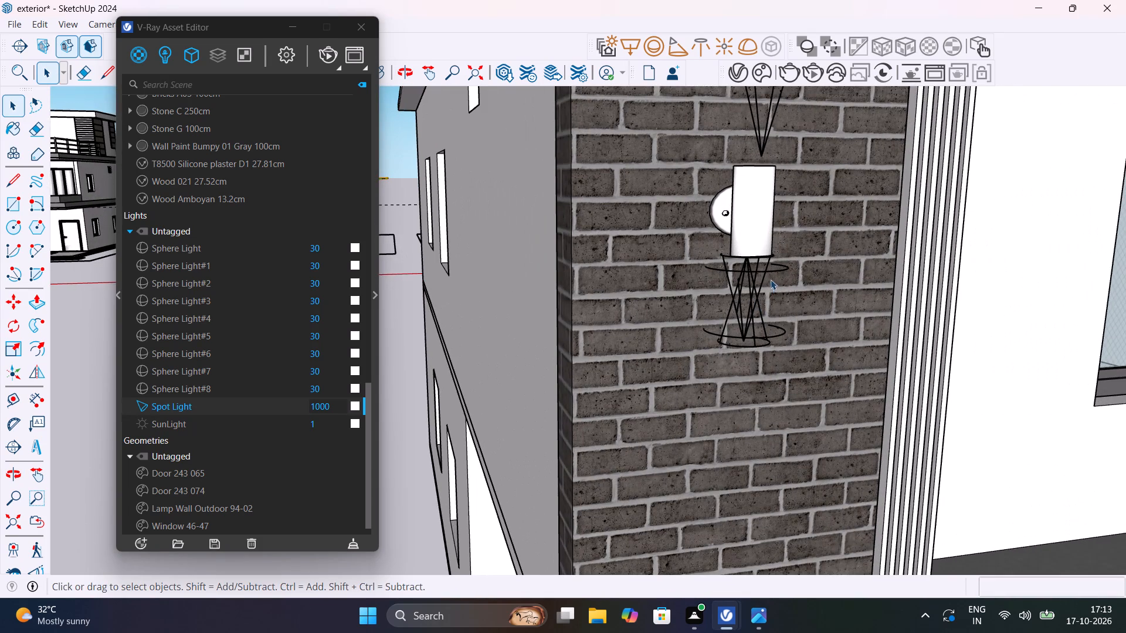
pyautogui.click(779, 274)
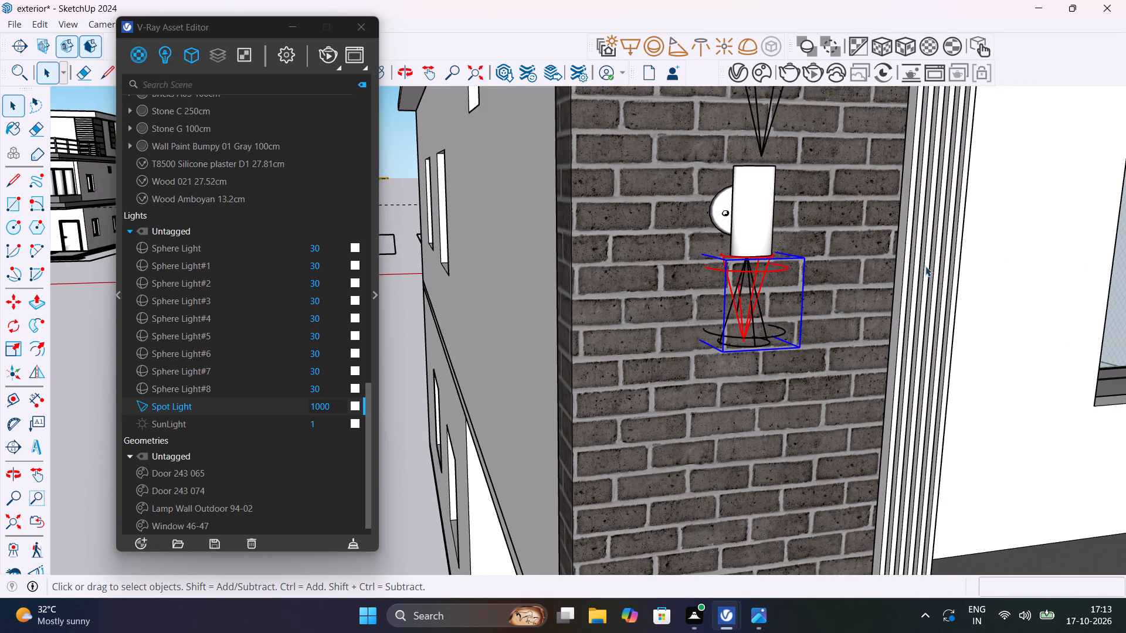
pyautogui.press('Delete')
# Shift the upper spot light about 1 11/16" along the red axis to centre it over the lamp's cylinder.
pyautogui.scroll(-5, 844, 453)
pyautogui.moveTo(784, 400); pyautogui.dragTo(847, 491, button='middle')
pyautogui.scroll(2, 866, 373)
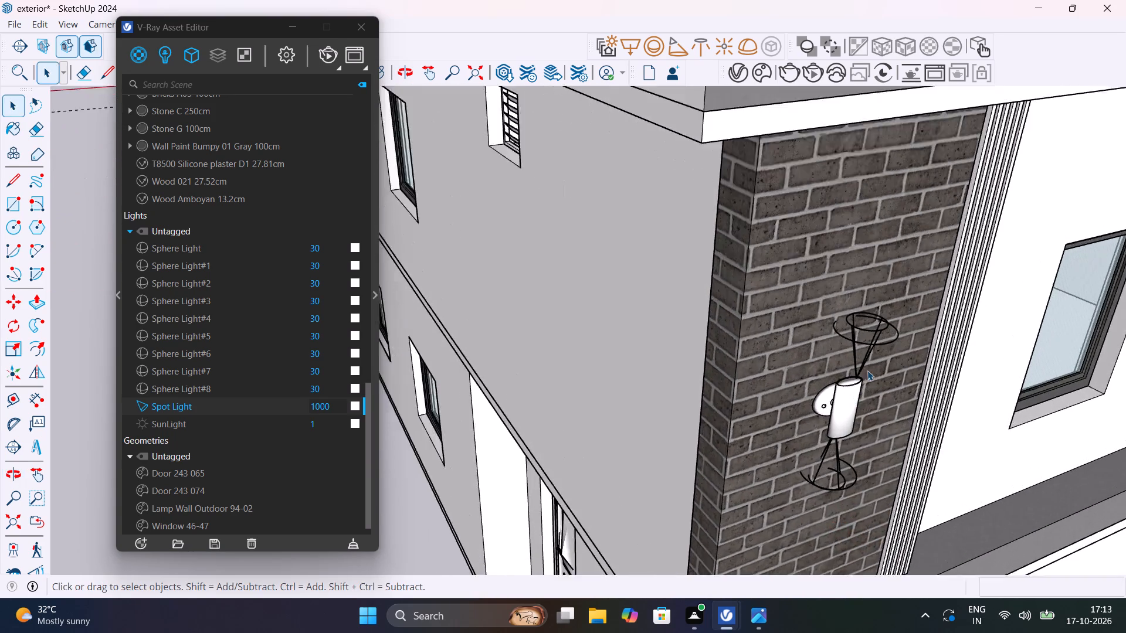
pyautogui.scroll(6, 867, 370)
pyautogui.click(852, 373)
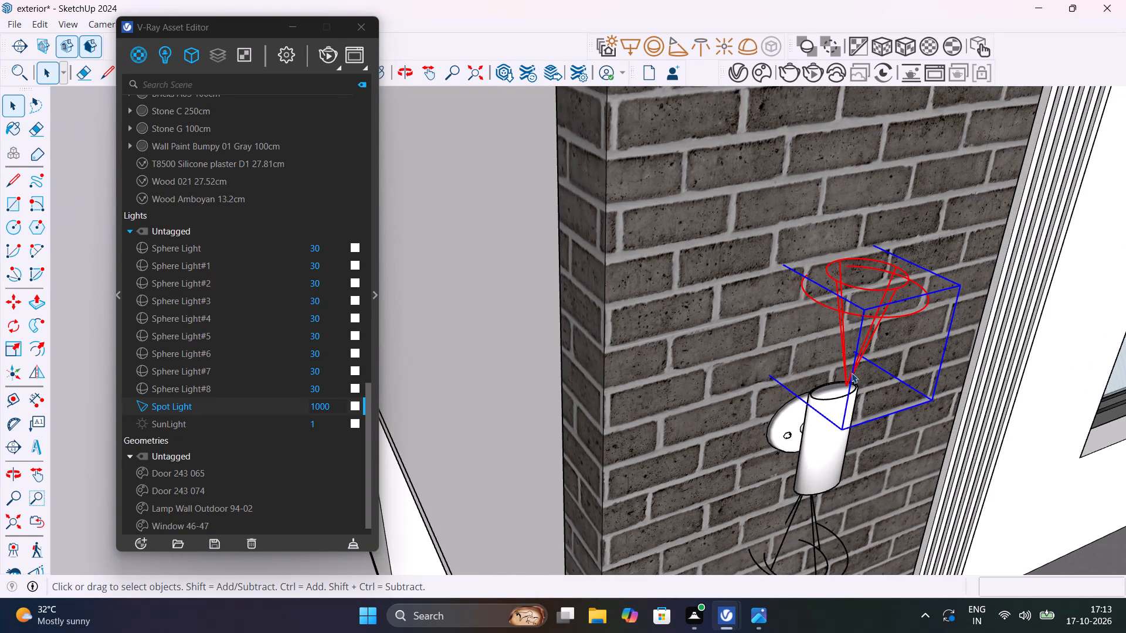
pyautogui.press('m')
pyautogui.click(839, 427)
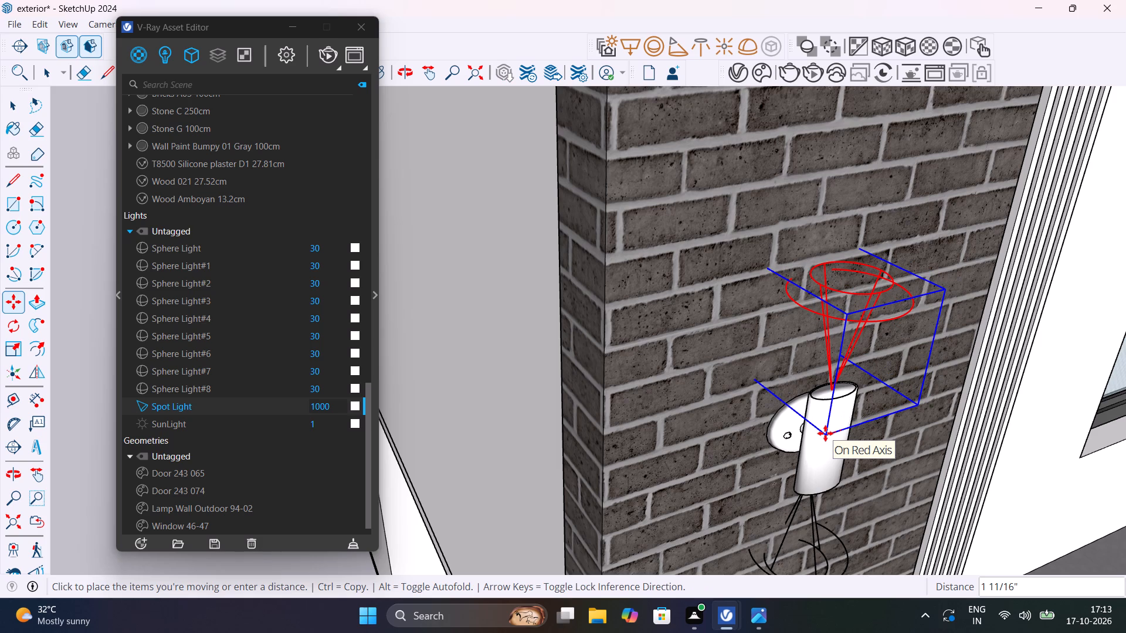
pyautogui.click(825, 433)
pyautogui.scroll(-8, 855, 458)
pyautogui.press('space')
pyautogui.click(419, 531)
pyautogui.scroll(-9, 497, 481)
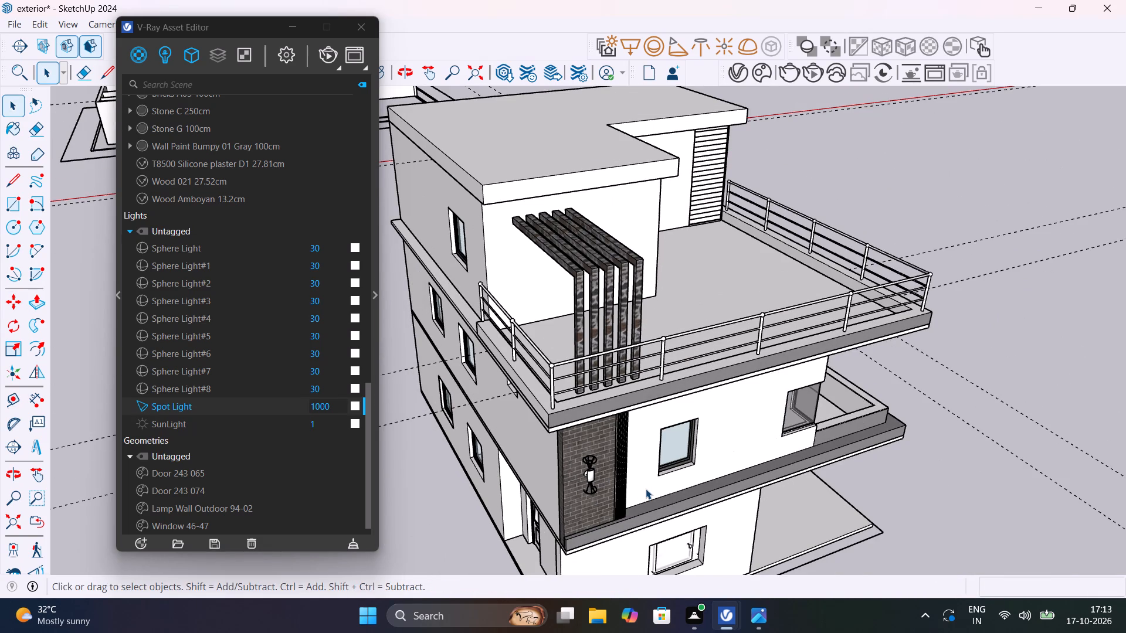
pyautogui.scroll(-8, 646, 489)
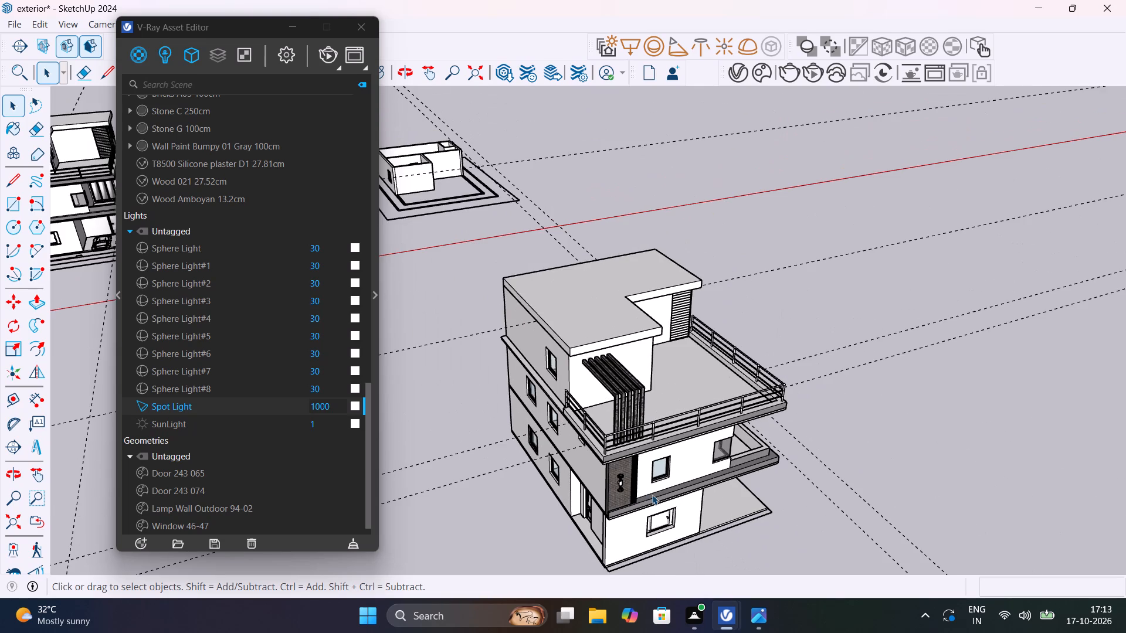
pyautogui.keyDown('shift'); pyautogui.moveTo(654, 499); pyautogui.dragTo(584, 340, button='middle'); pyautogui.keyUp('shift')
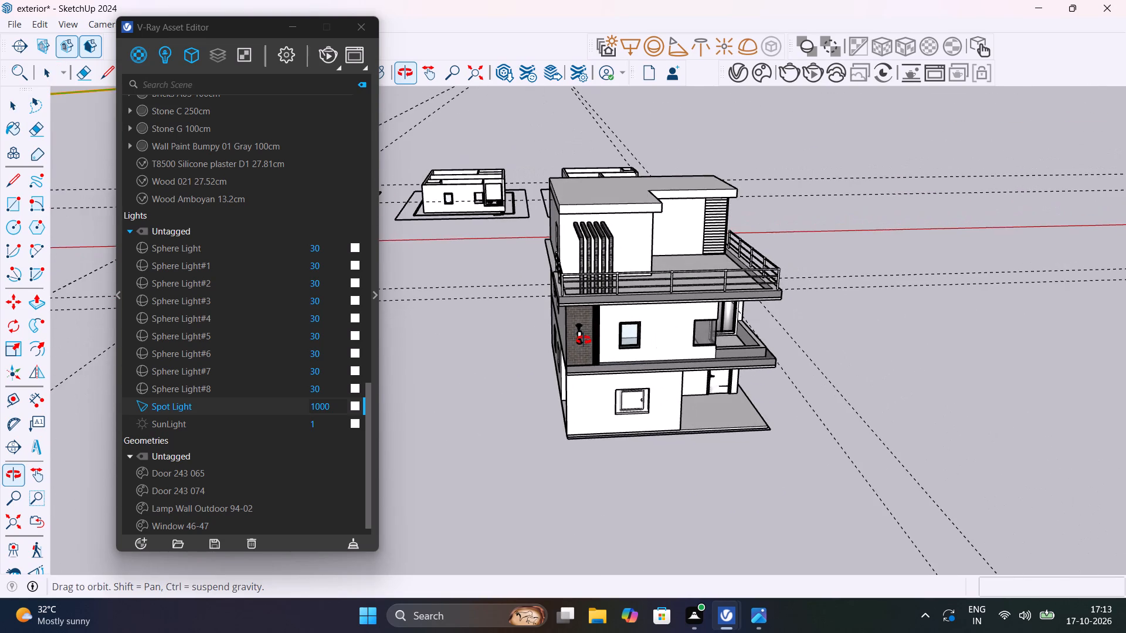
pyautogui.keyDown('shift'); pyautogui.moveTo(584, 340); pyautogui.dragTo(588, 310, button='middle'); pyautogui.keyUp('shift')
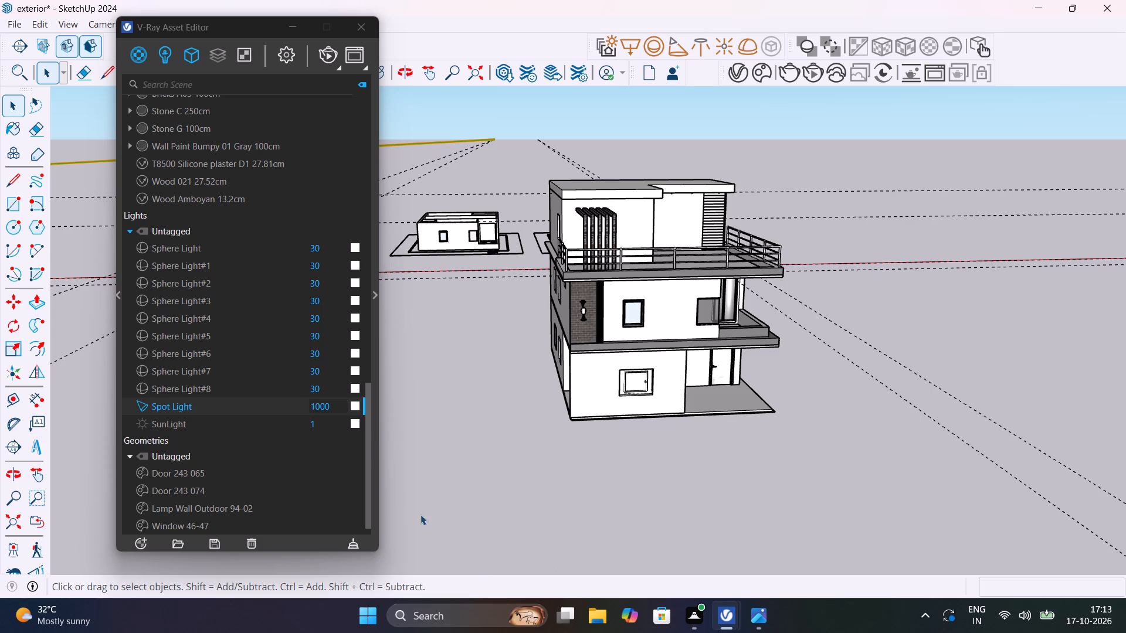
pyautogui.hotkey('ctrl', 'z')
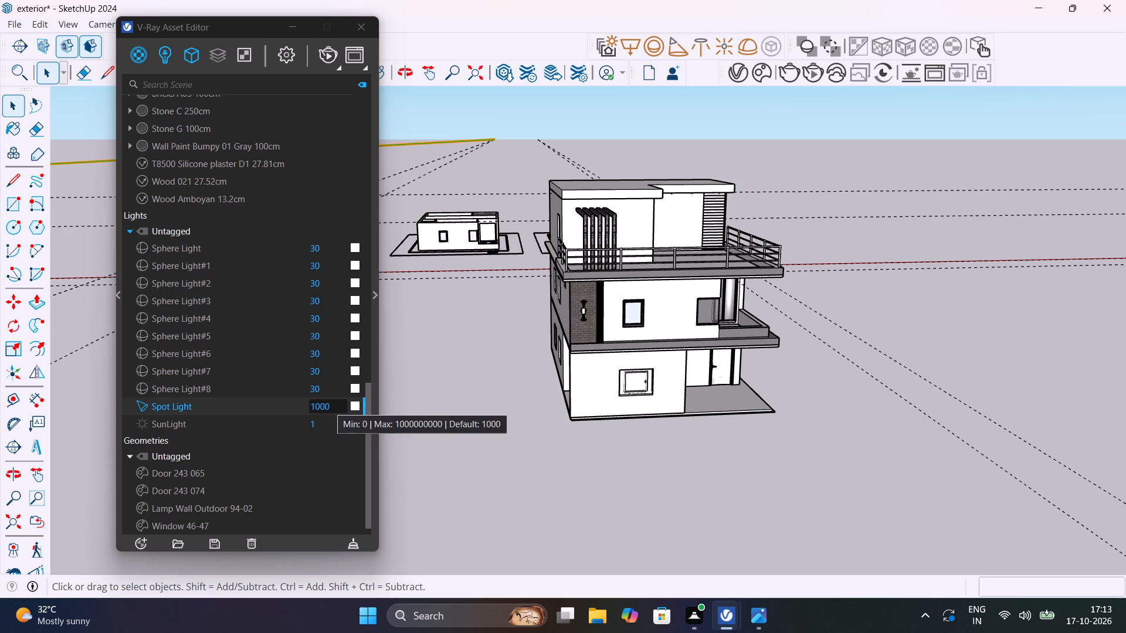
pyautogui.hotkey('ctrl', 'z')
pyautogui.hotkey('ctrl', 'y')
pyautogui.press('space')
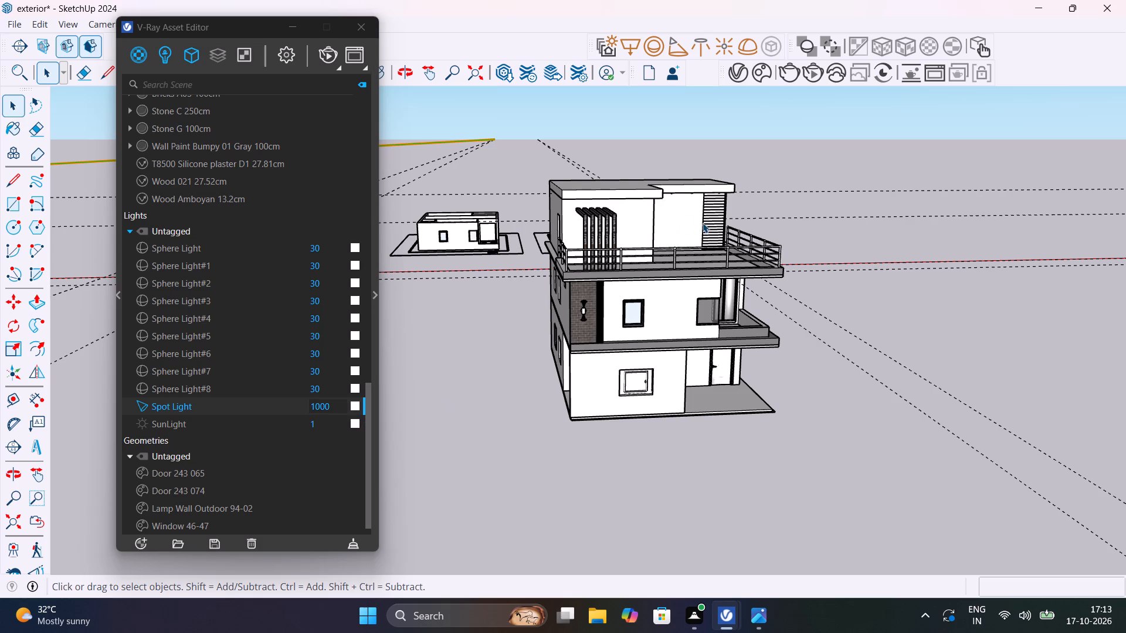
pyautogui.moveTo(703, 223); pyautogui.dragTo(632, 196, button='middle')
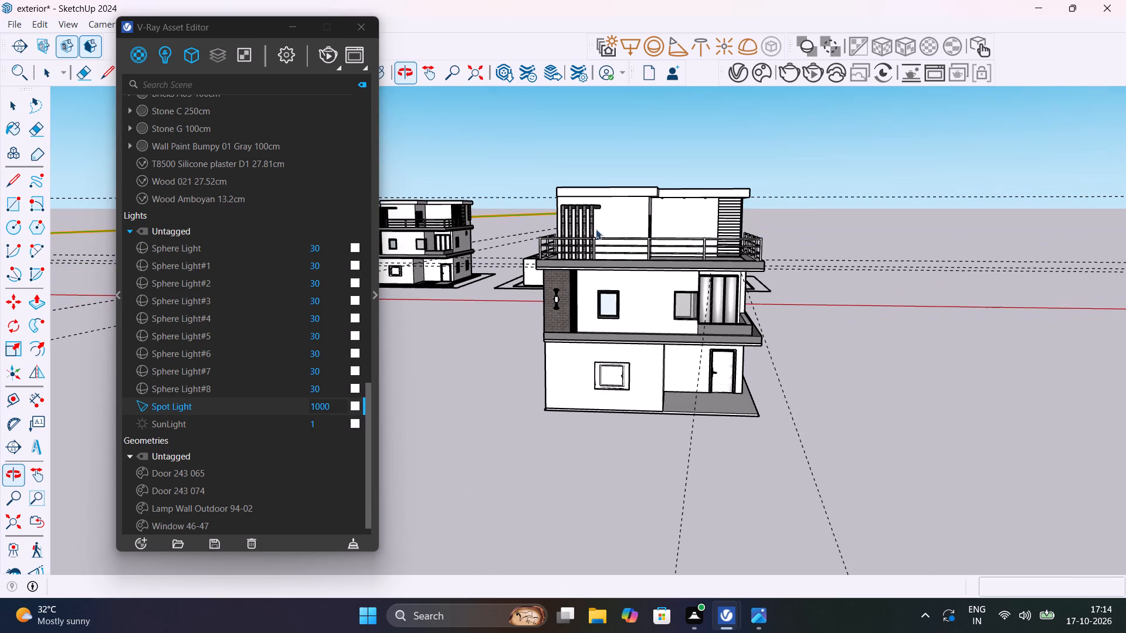
# Set the colour temperature of the first sphere light, Sphere Light, to 3500 K.
pyautogui.scroll(-5, 346, 462)
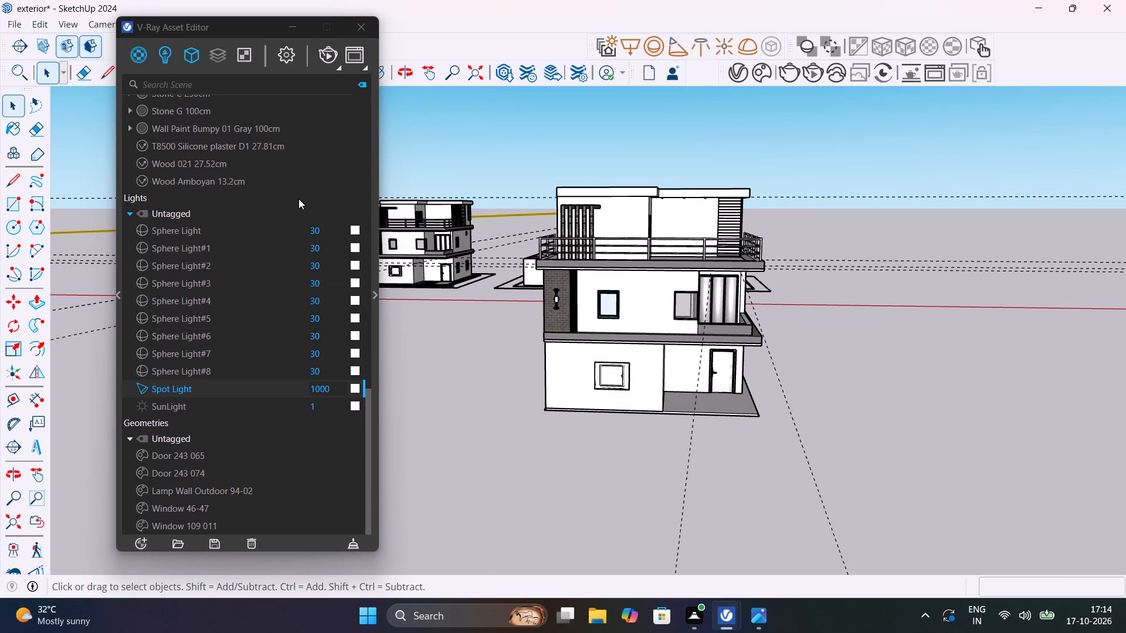
pyautogui.click(355, 230)
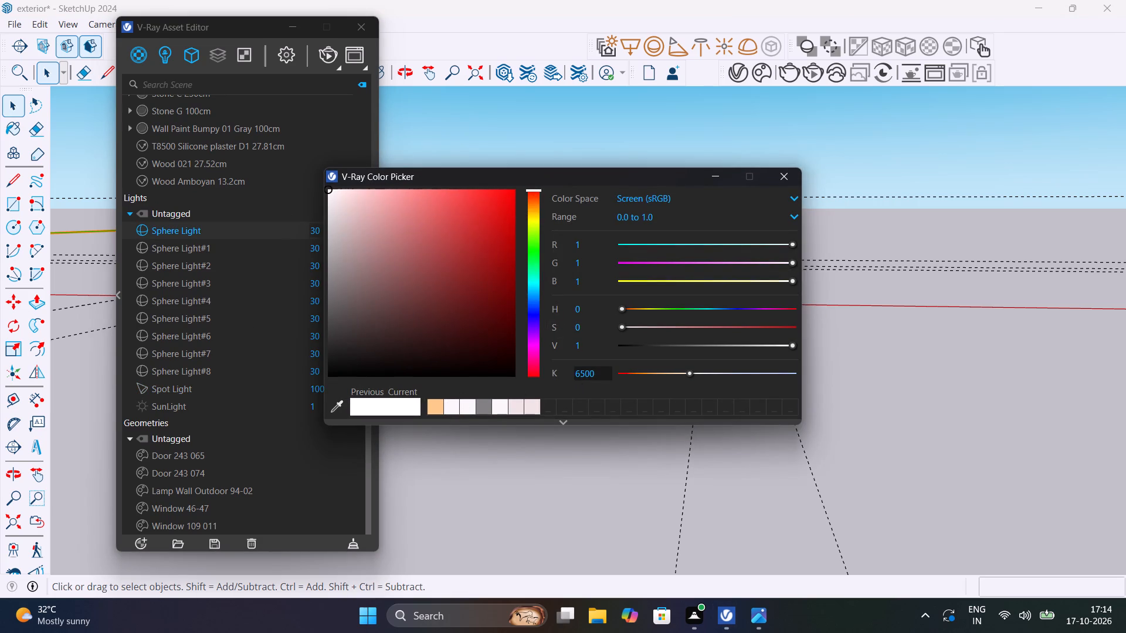
pyautogui.moveTo(600, 373); pyautogui.dragTo(559, 383)
pyautogui.write('3500')
pyautogui.press('Return')
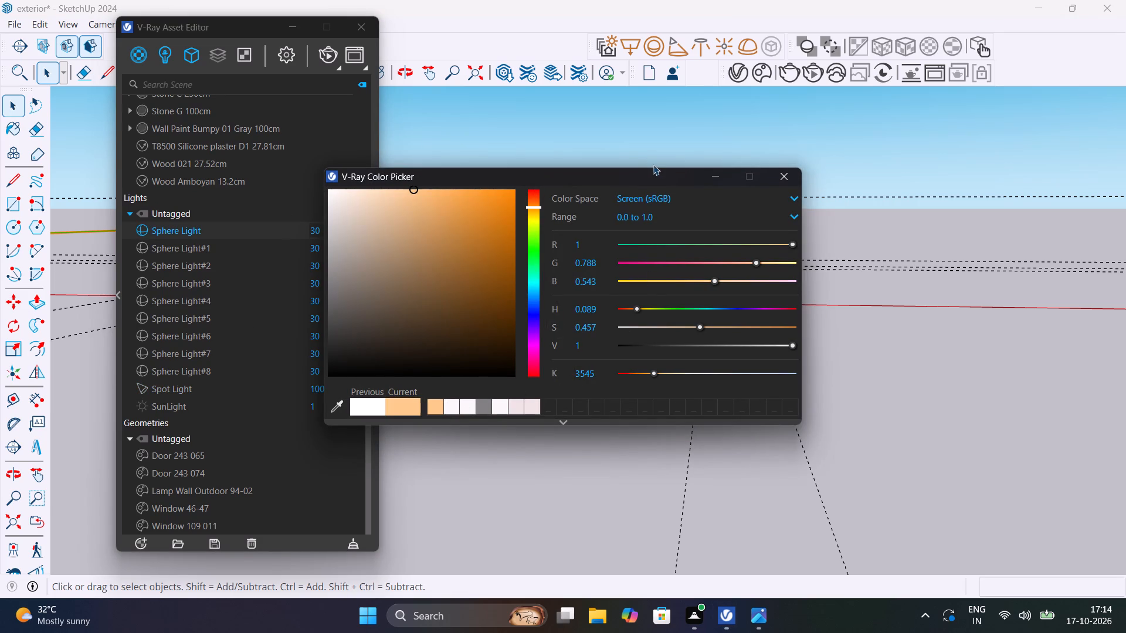
# Set the colour temperature of Sphere Light#1 to 3500 K.
pyautogui.moveTo(654, 175); pyautogui.dragTo(870, 186)
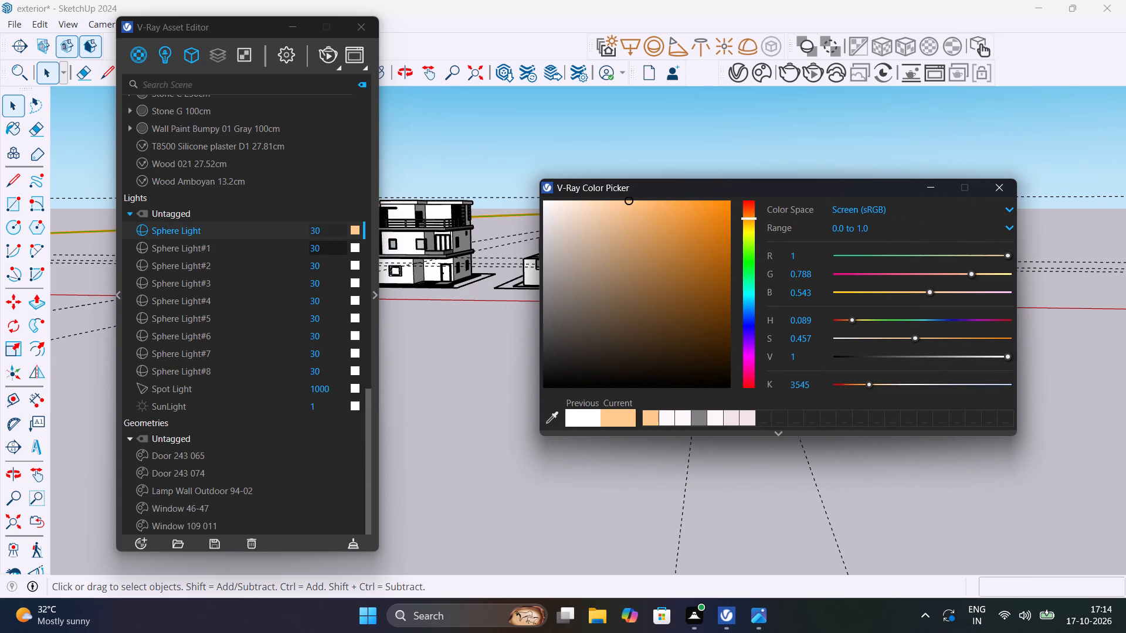
pyautogui.click(355, 248)
pyautogui.moveTo(819, 384); pyautogui.dragTo(748, 390)
pyautogui.press('BackSpace')
pyautogui.write('3500')
pyautogui.press('Return')
pyautogui.press('Return')
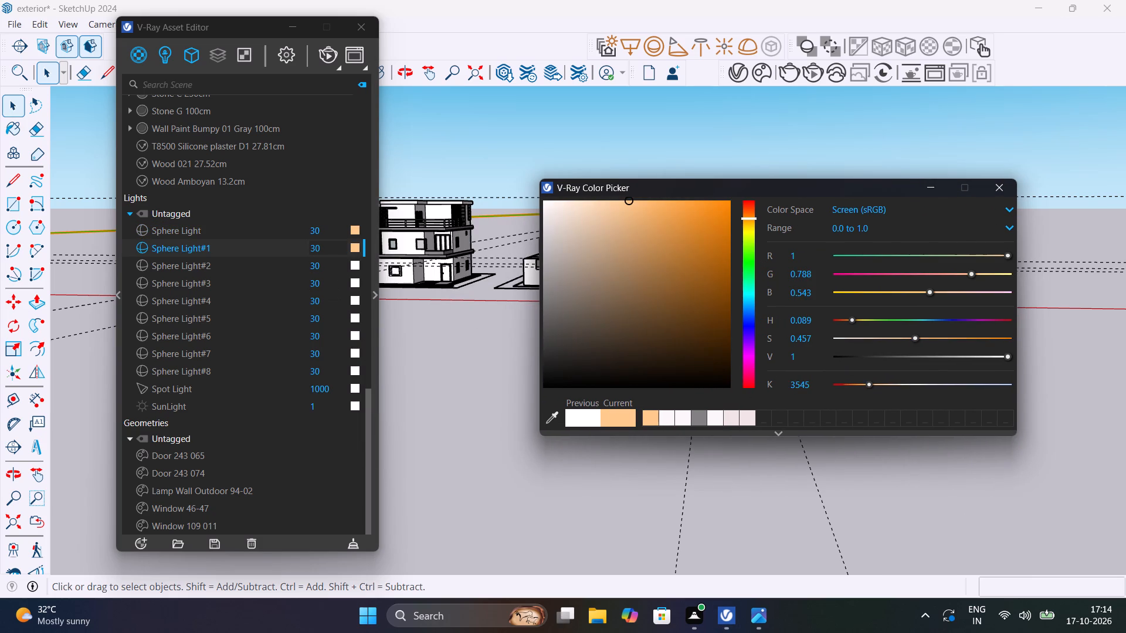
# Set the colour temperature of Sphere Light#2 and Sphere Light#3 to 3500 K each.
pyautogui.click(354, 264)
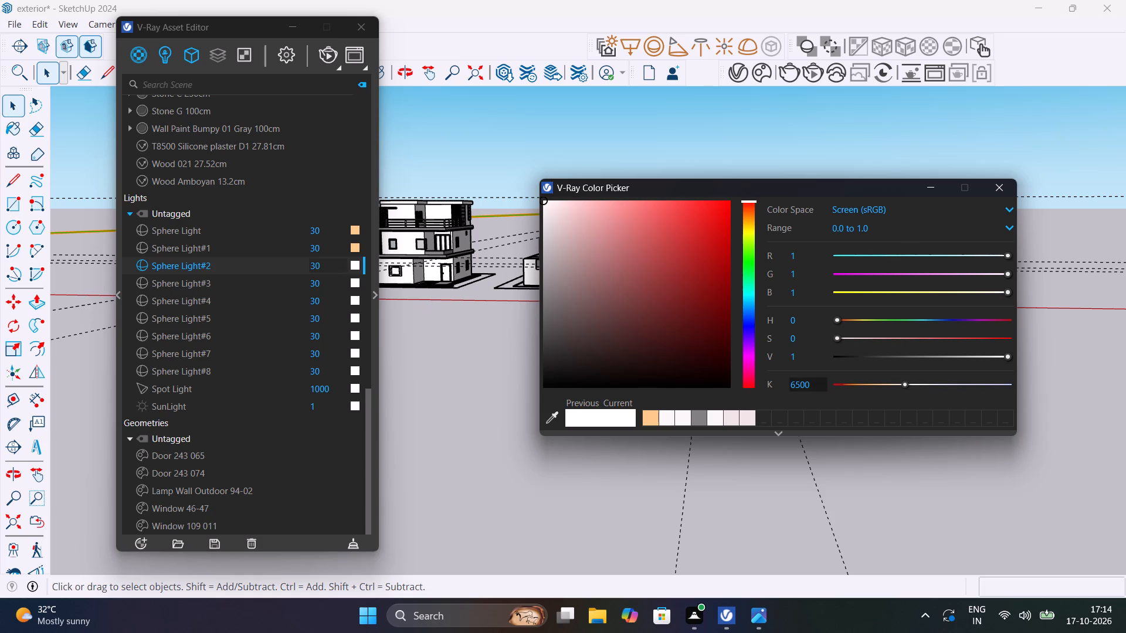
pyautogui.moveTo(816, 383); pyautogui.dragTo(710, 391)
pyautogui.write('3500')
pyautogui.press('Return')
pyautogui.click(354, 283)
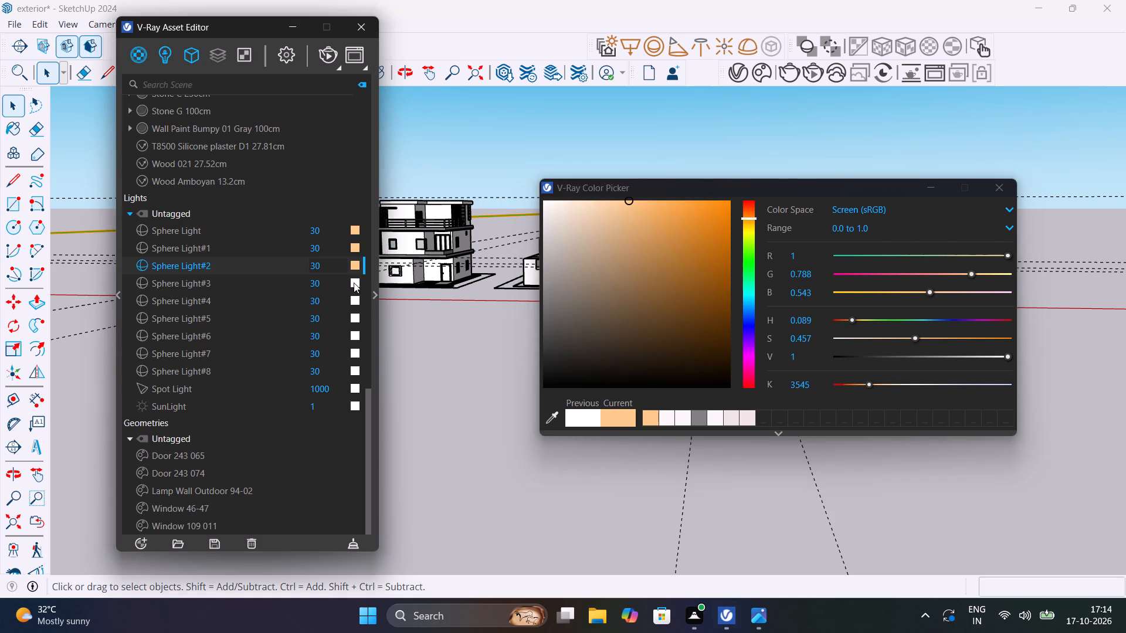
pyautogui.moveTo(813, 390); pyautogui.dragTo(773, 401)
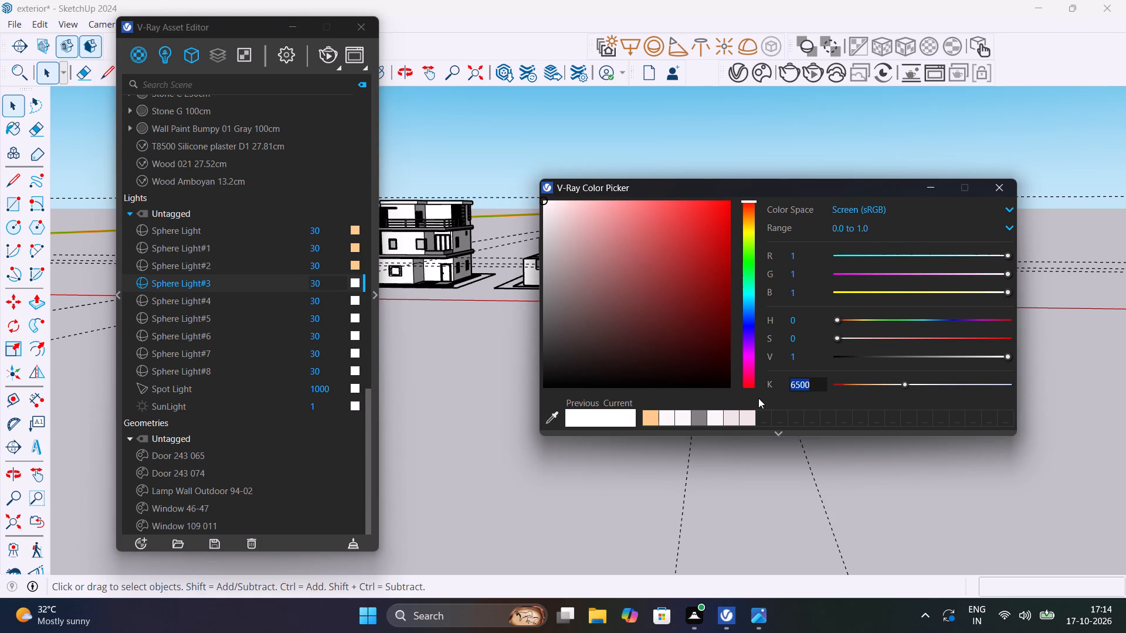
pyautogui.write('3500')
pyautogui.press('Return')
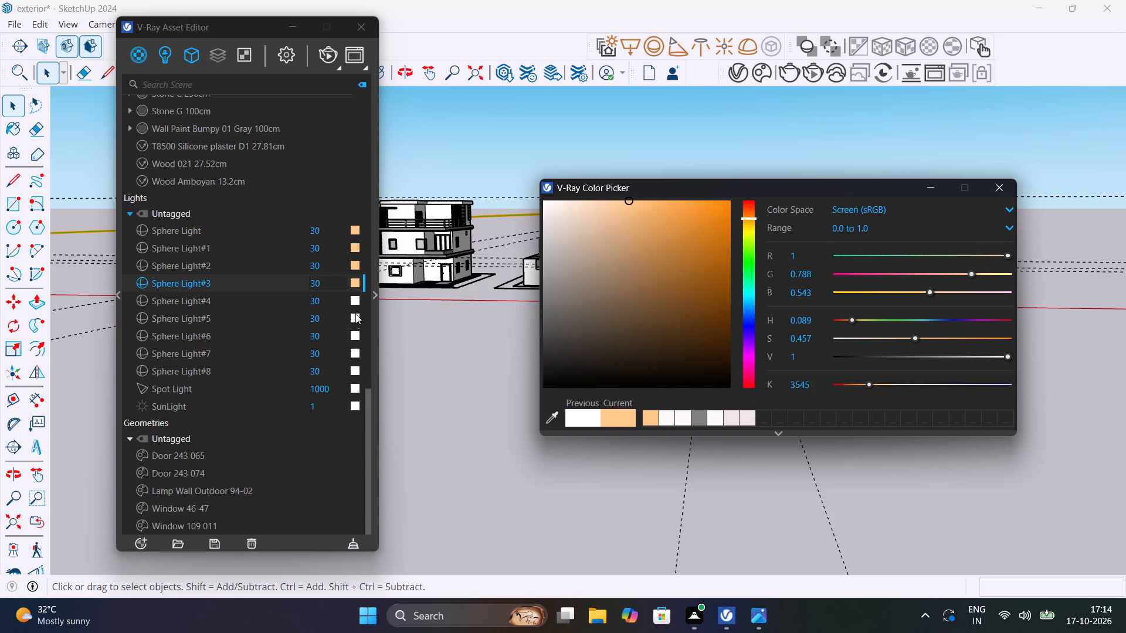
# Set the colour temperature of Sphere Light#4 to 3500 K.
pyautogui.click(357, 301)
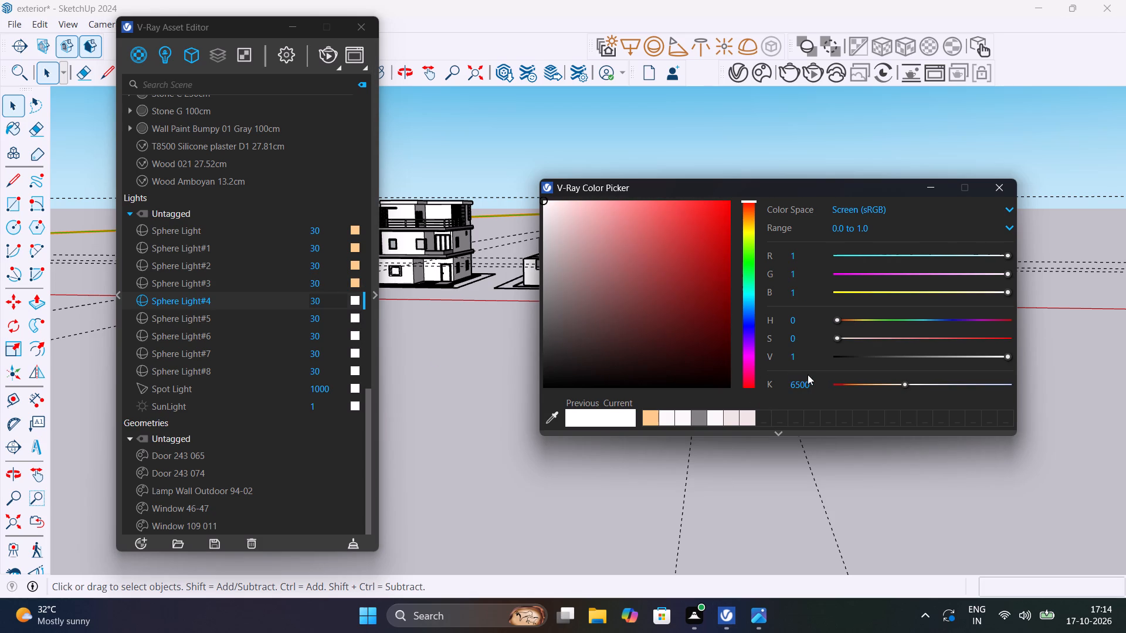
pyautogui.moveTo(813, 383); pyautogui.dragTo(771, 395)
pyautogui.press('3')
pyautogui.press('BackSpace')
pyautogui.press('BackSpace')
pyautogui.press('BackSpace')
pyautogui.press('BackSpace')
pyautogui.press('BackSpace')
pyautogui.press('BackSpace')
pyautogui.press('BackSpace')
pyautogui.press('BackSpace')
pyautogui.press('BackSpace')
pyautogui.press('BackSpace')
pyautogui.write('500')
pyautogui.press('BackSpace')
pyautogui.press('BackSpace')
pyautogui.press('BackSpace')
pyautogui.write('3500')
pyautogui.press('Return')
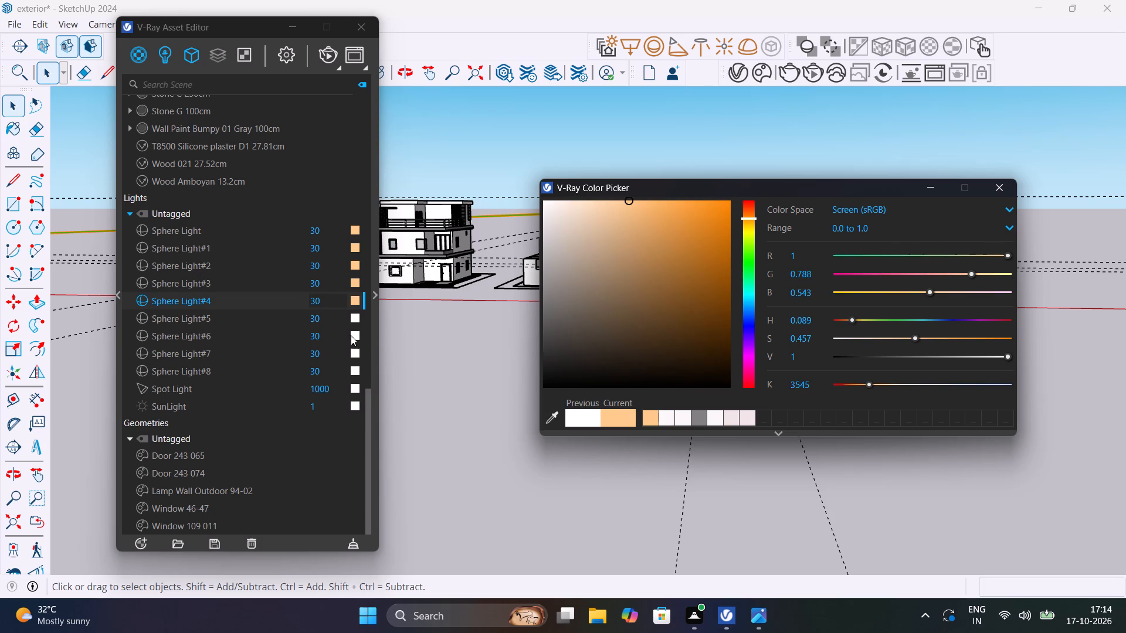
# Set the colour temperature of Sphere Light#5 and Sphere Light#6 to 3500 K each.
pyautogui.click(352, 317)
pyautogui.moveTo(820, 384); pyautogui.dragTo(750, 387)
pyautogui.write('3500')
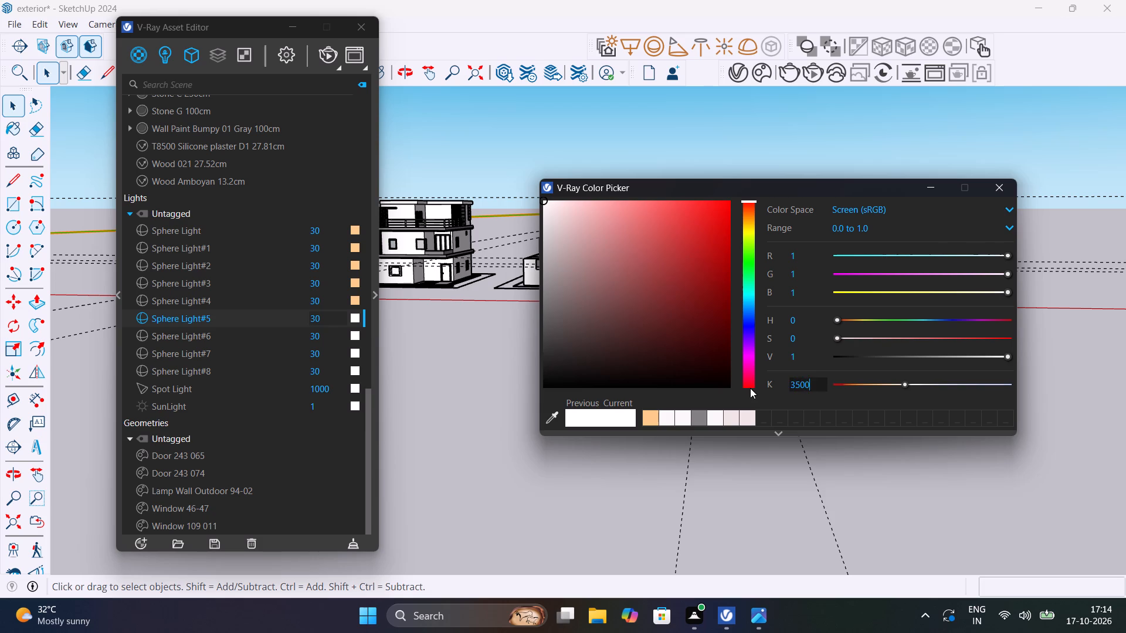
pyautogui.press('Return')
pyautogui.click(355, 337)
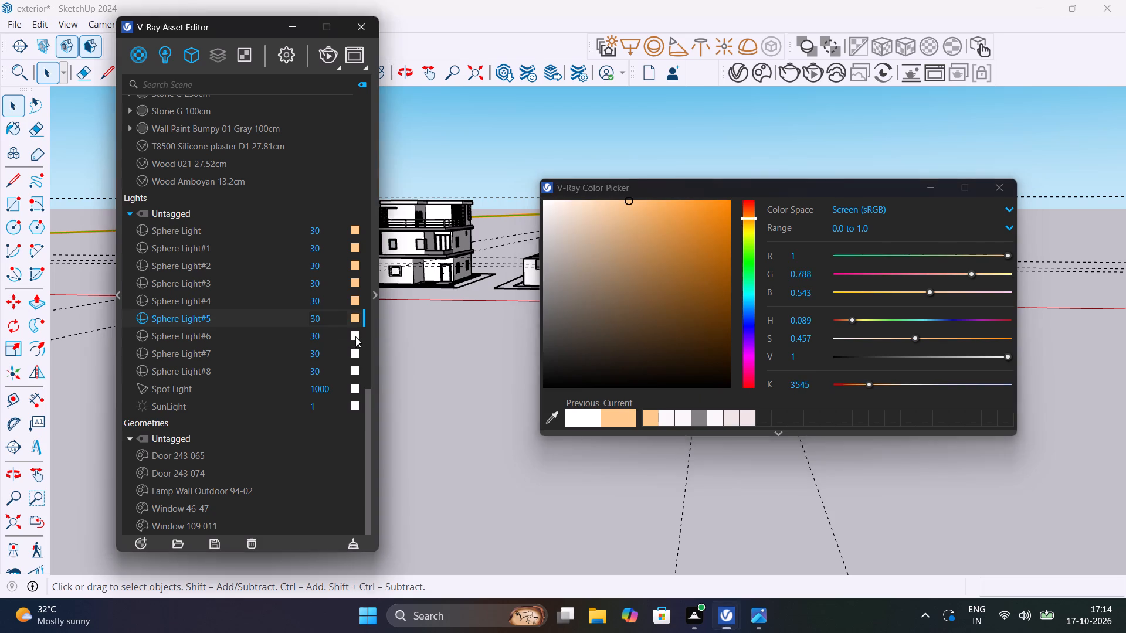
pyautogui.moveTo(816, 388); pyautogui.dragTo(702, 390)
pyautogui.write('3500.')
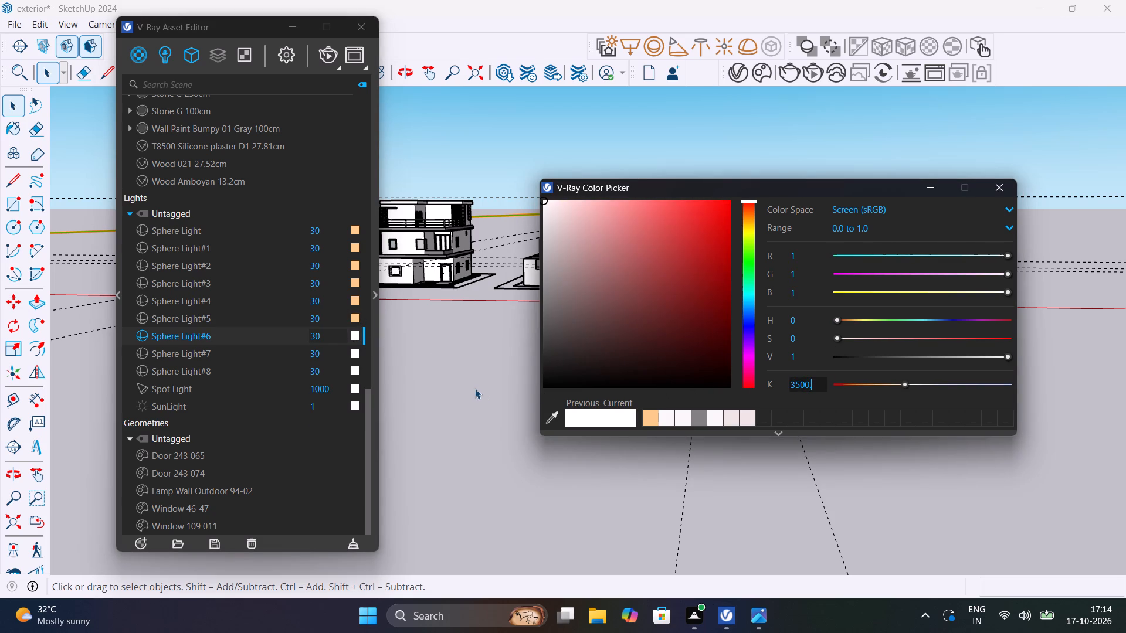
pyautogui.press('BackSpace')
pyautogui.press('Return')
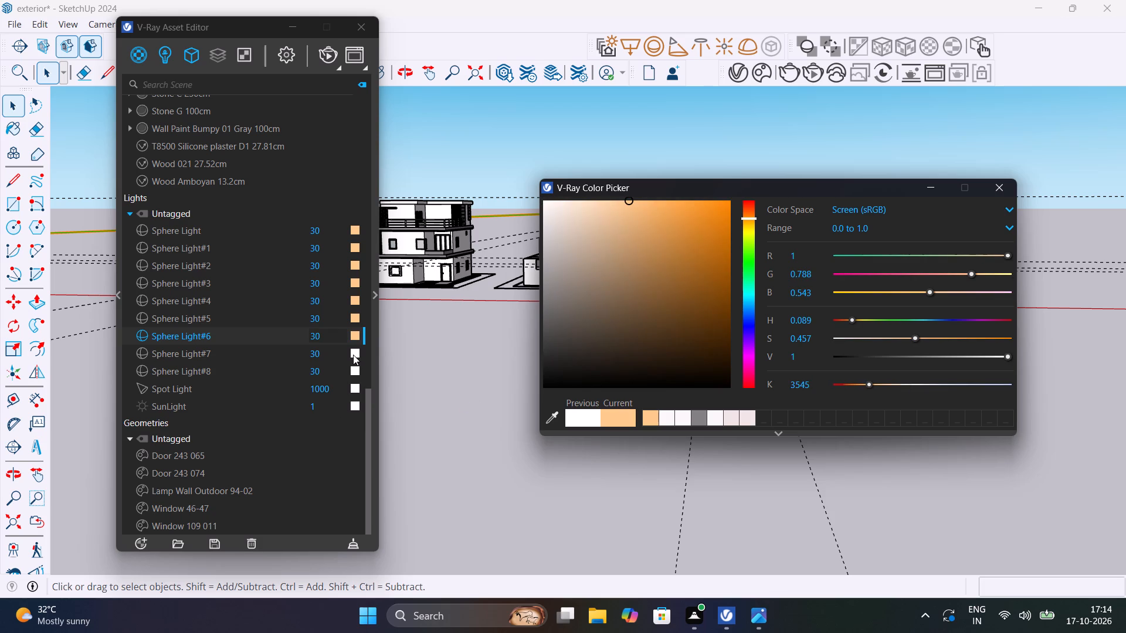
# Set the colour temperature of Sphere Light#7 and Sphere Light#8 to 3500 K each, and close the colour picker.
pyautogui.click(355, 352)
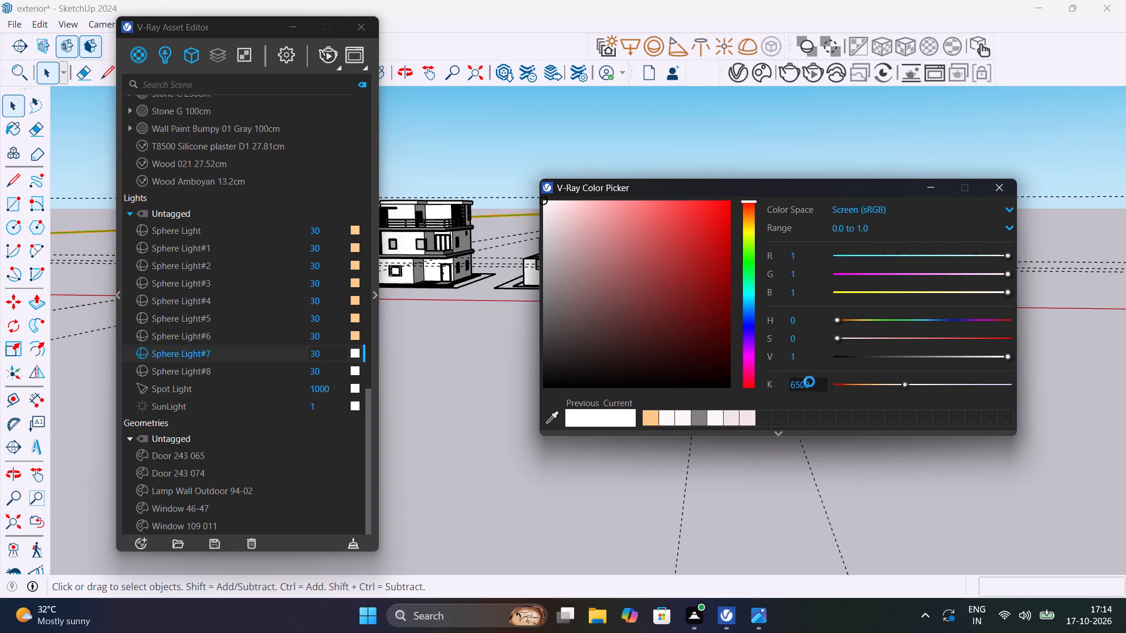
pyautogui.moveTo(812, 383); pyautogui.dragTo(772, 396)
pyautogui.write('3500')
pyautogui.press('Return')
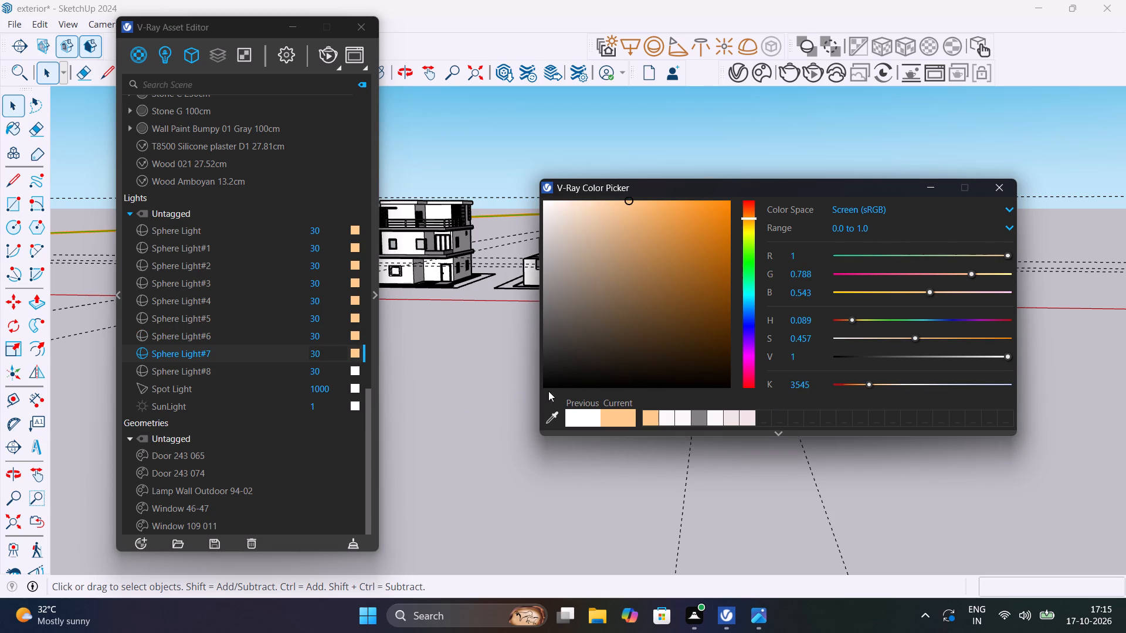
pyautogui.click(355, 370)
pyautogui.moveTo(809, 383); pyautogui.dragTo(789, 394)
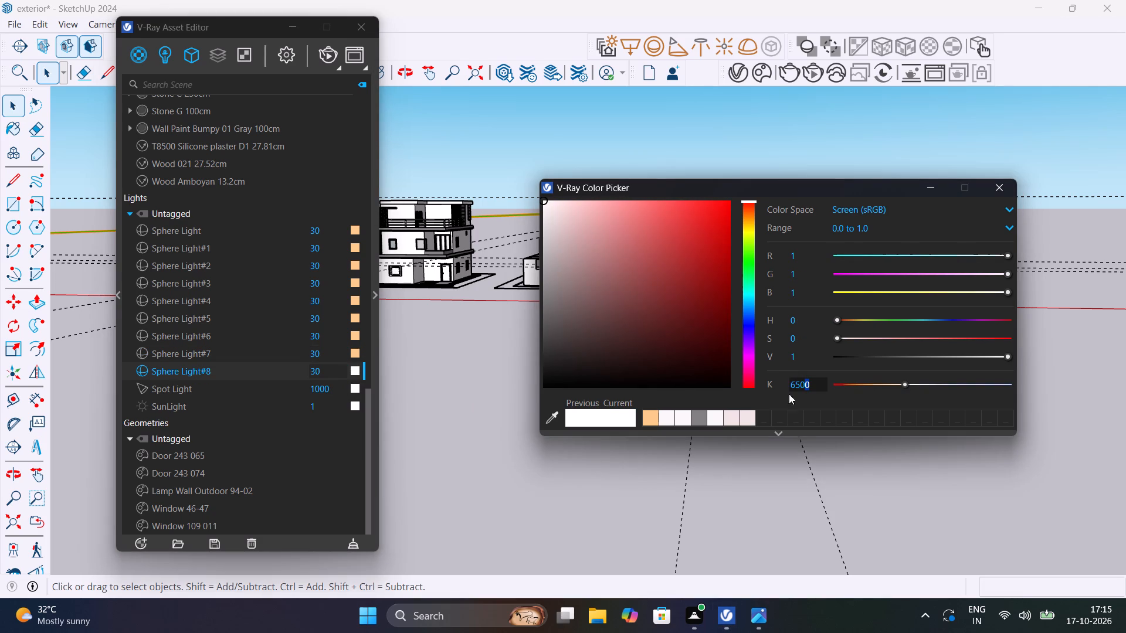
pyautogui.moveTo(789, 394); pyautogui.dragTo(767, 398)
pyautogui.write('3500')
pyautogui.press('Return')
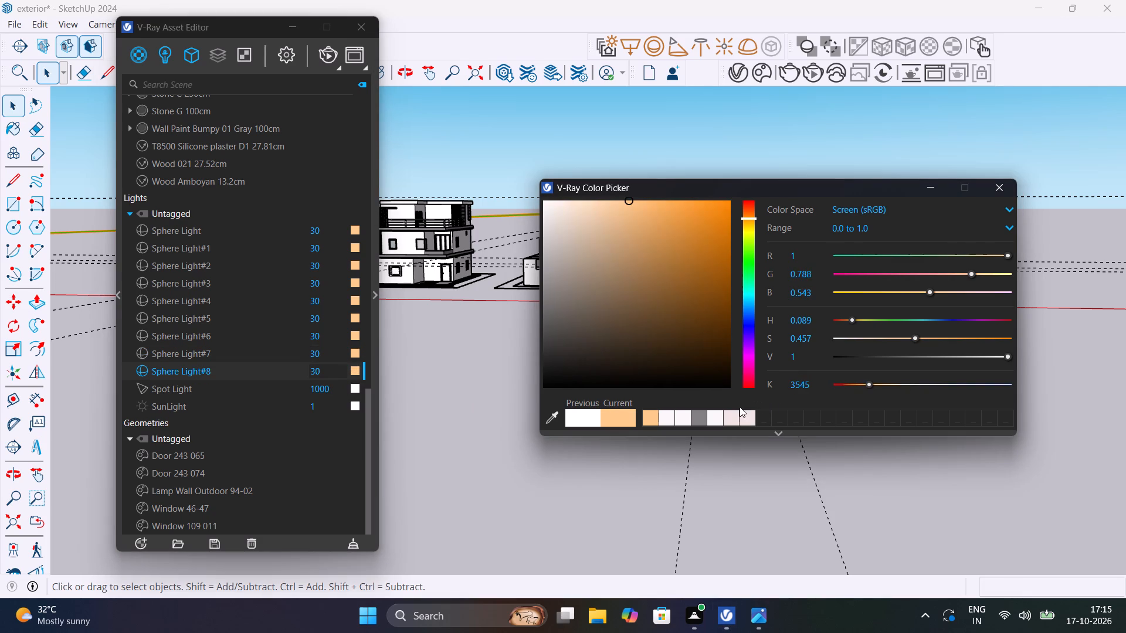
pyautogui.scroll(-1, 805, 394)
pyautogui.click(999, 193)
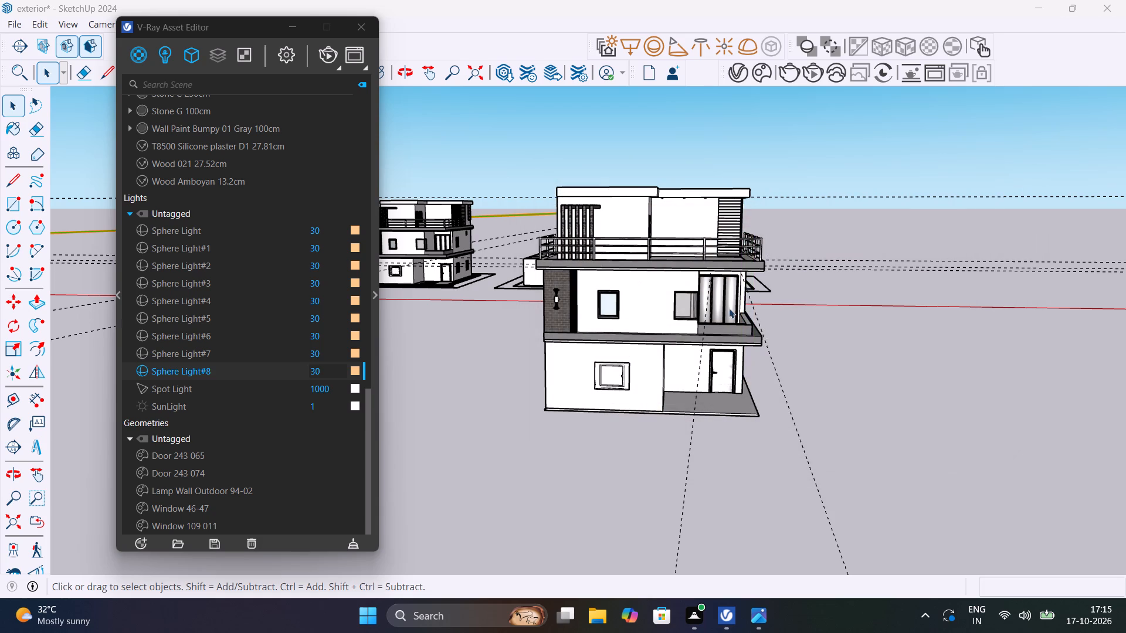
# Delete all construction guides from the model.
pyautogui.moveTo(730, 318); pyautogui.dragTo(660, 324, button='middle')
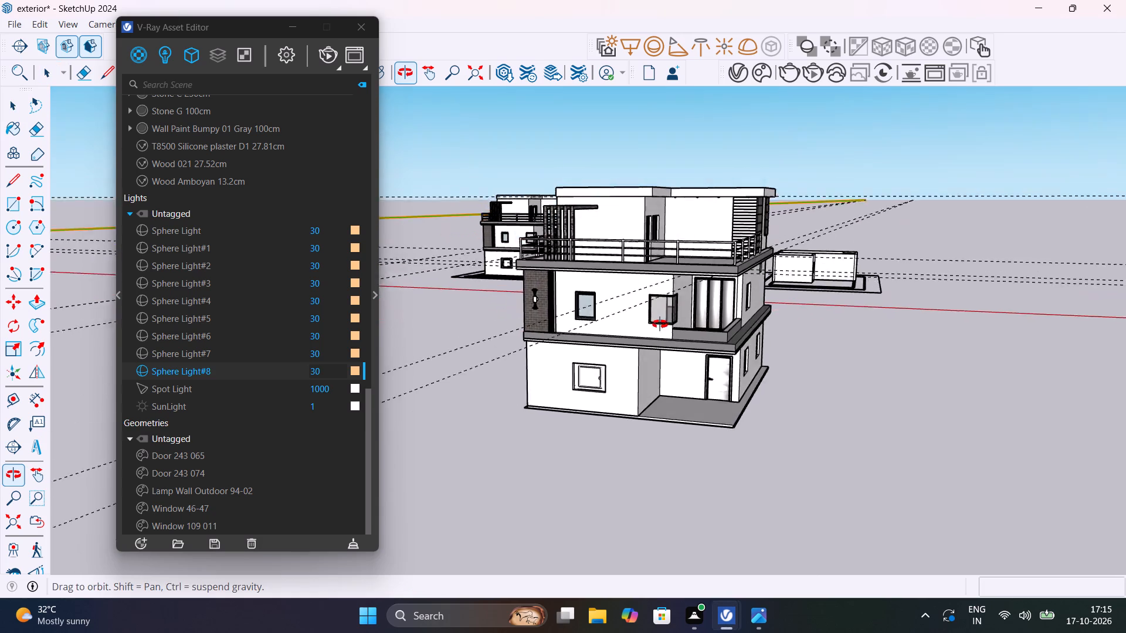
pyautogui.moveTo(660, 324); pyautogui.dragTo(664, 332, button='middle')
pyautogui.click(39, 23)
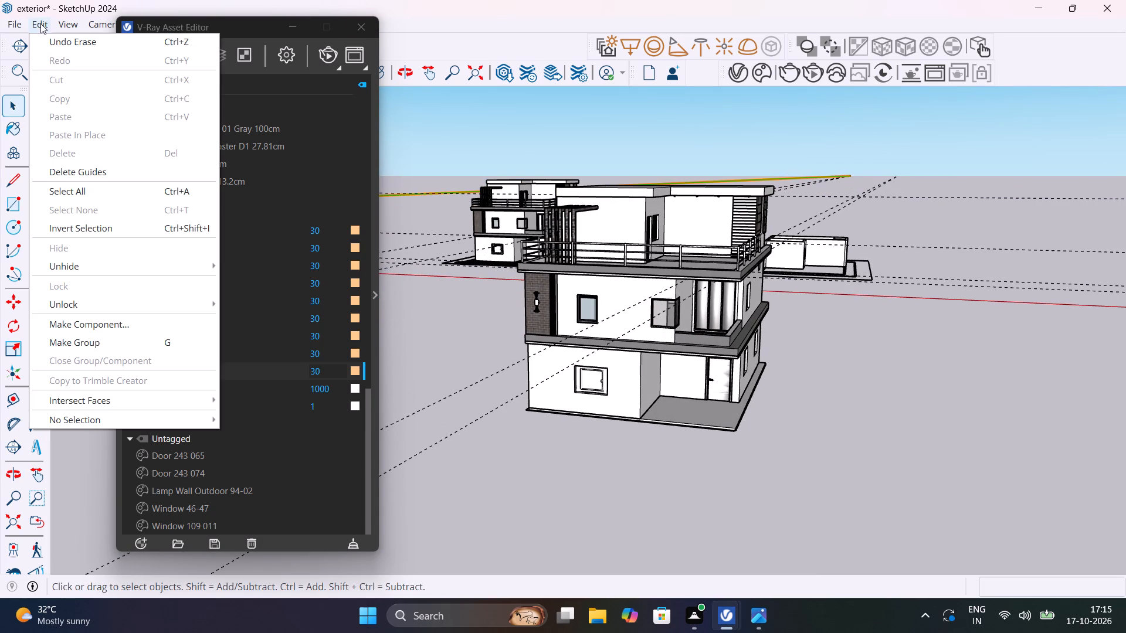
pyautogui.click(104, 171)
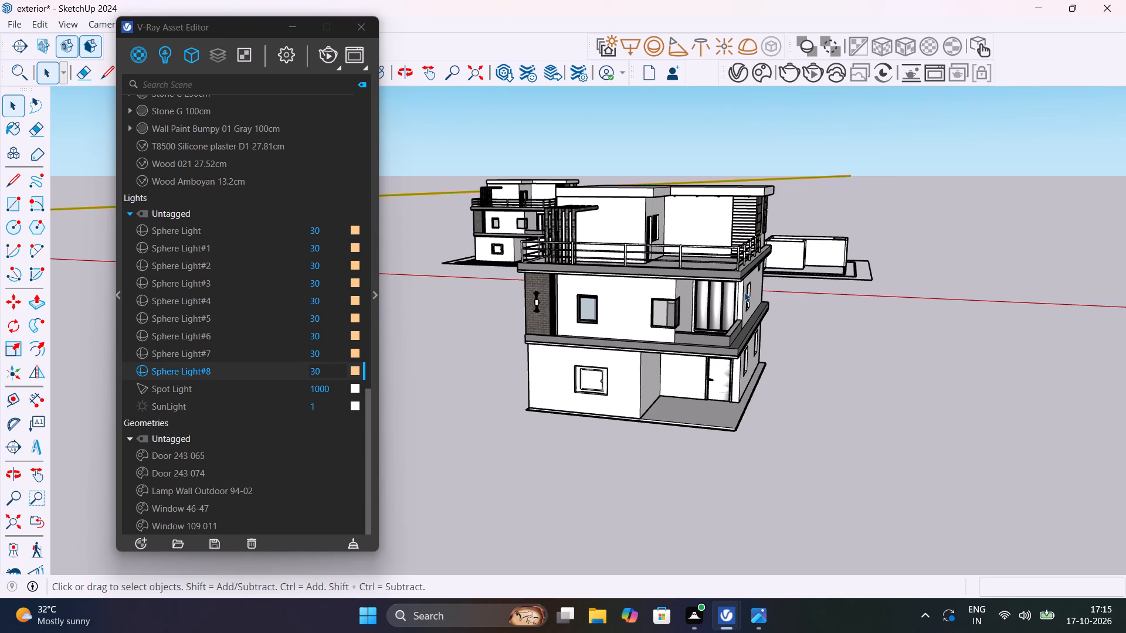
# Examine the fronts and ground-level bases of the two three-storey houses, comparing the one with plot outlines to the one without.
pyautogui.scroll(4, 744, 292)
pyautogui.keyDown('shift'); pyautogui.moveTo(753, 290); pyautogui.dragTo(772, 280, button='middle'); pyautogui.keyUp('shift')
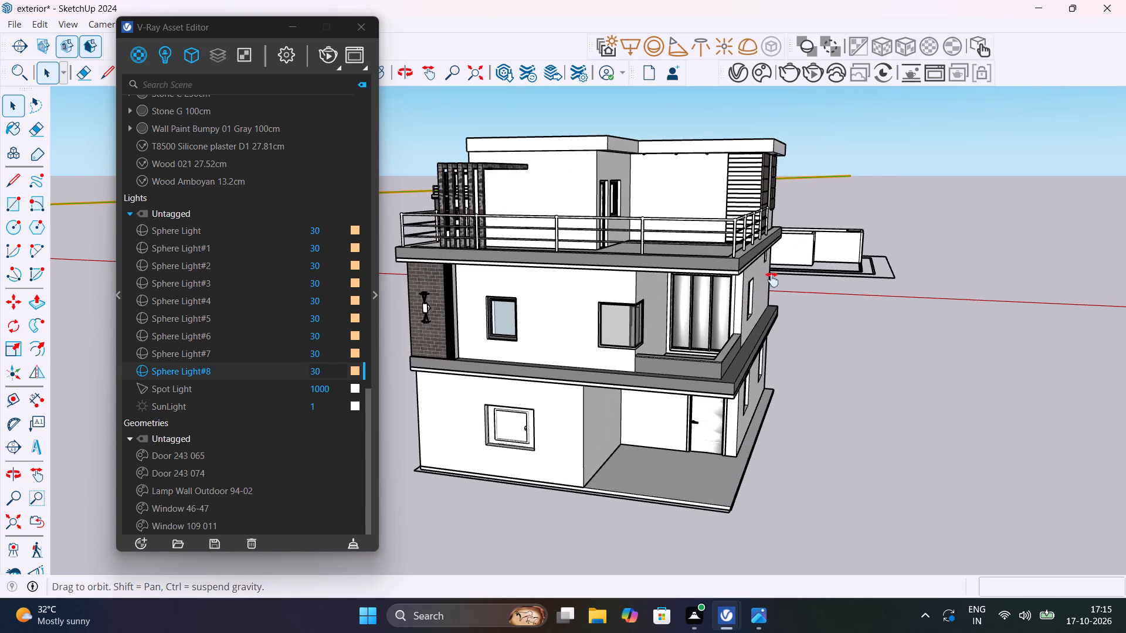
pyautogui.keyDown('shift'); pyautogui.moveTo(772, 280); pyautogui.dragTo(915, 223, button='middle'); pyautogui.keyUp('shift')
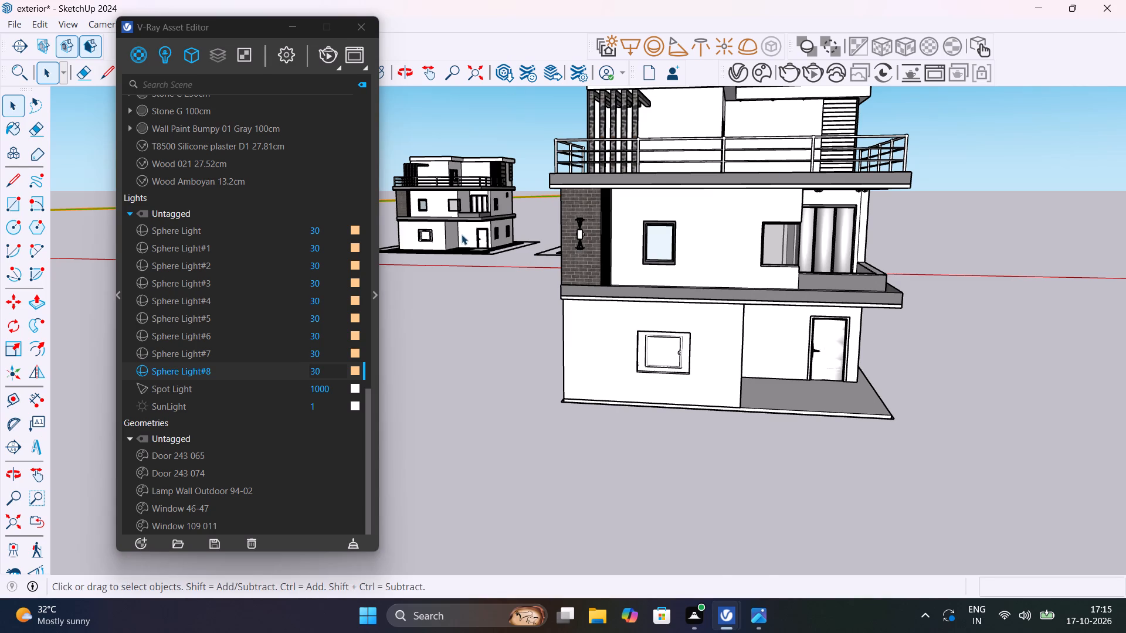
pyautogui.moveTo(462, 234); pyautogui.dragTo(835, 334, button='middle')
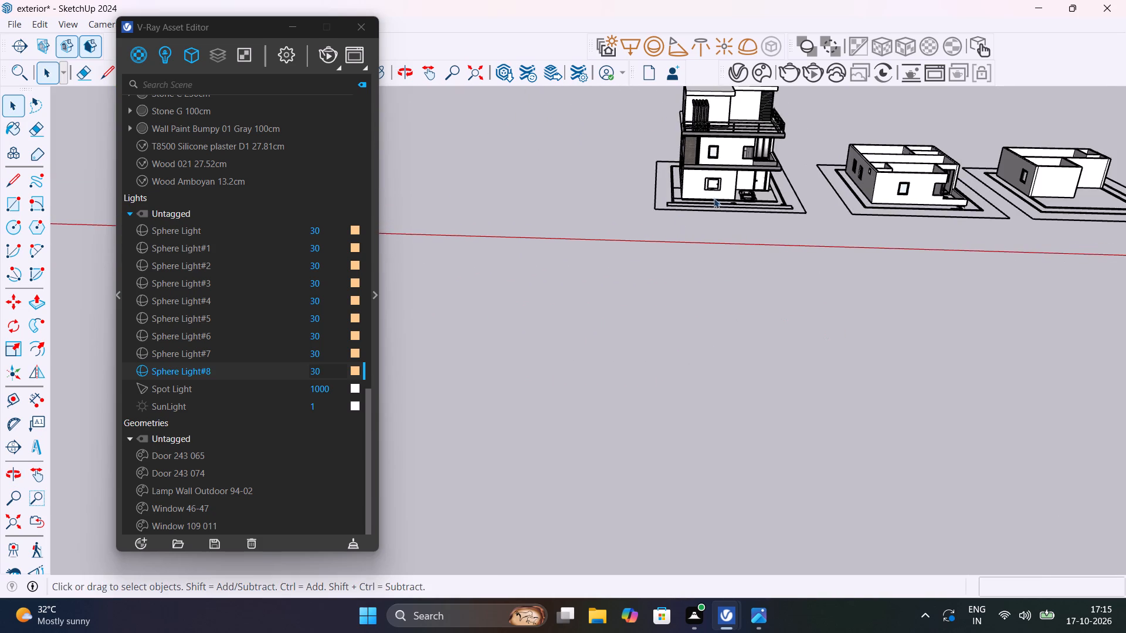
pyautogui.scroll(15, 726, 194)
pyautogui.moveTo(818, 314); pyautogui.dragTo(940, 367, button='middle')
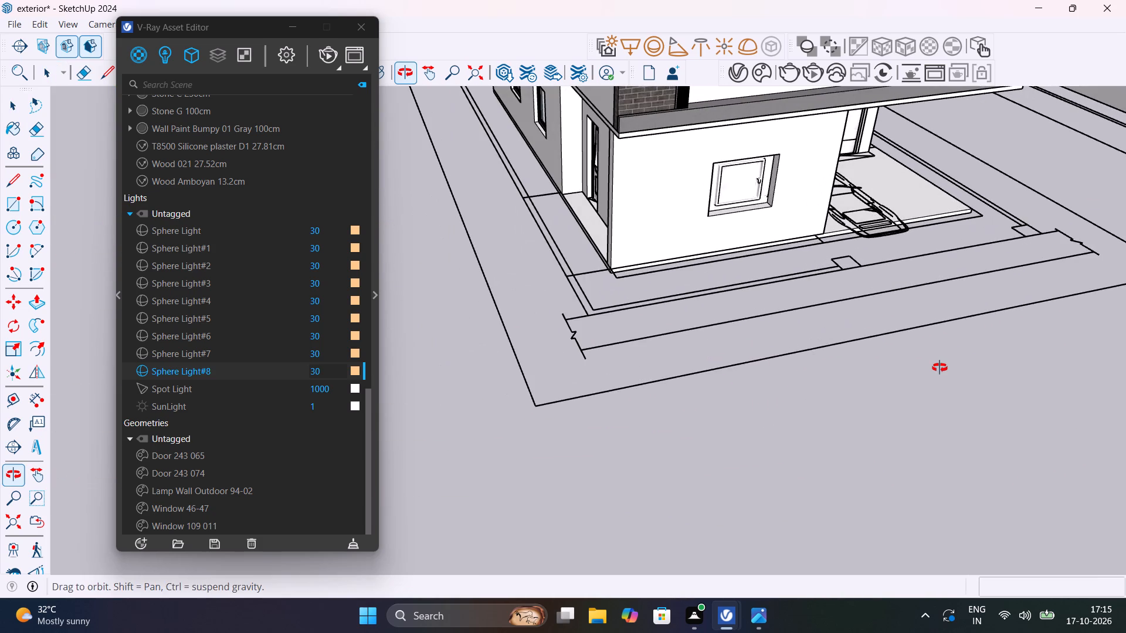
pyautogui.moveTo(940, 367); pyautogui.dragTo(751, 263, button='middle')
pyautogui.scroll(-13, 755, 264)
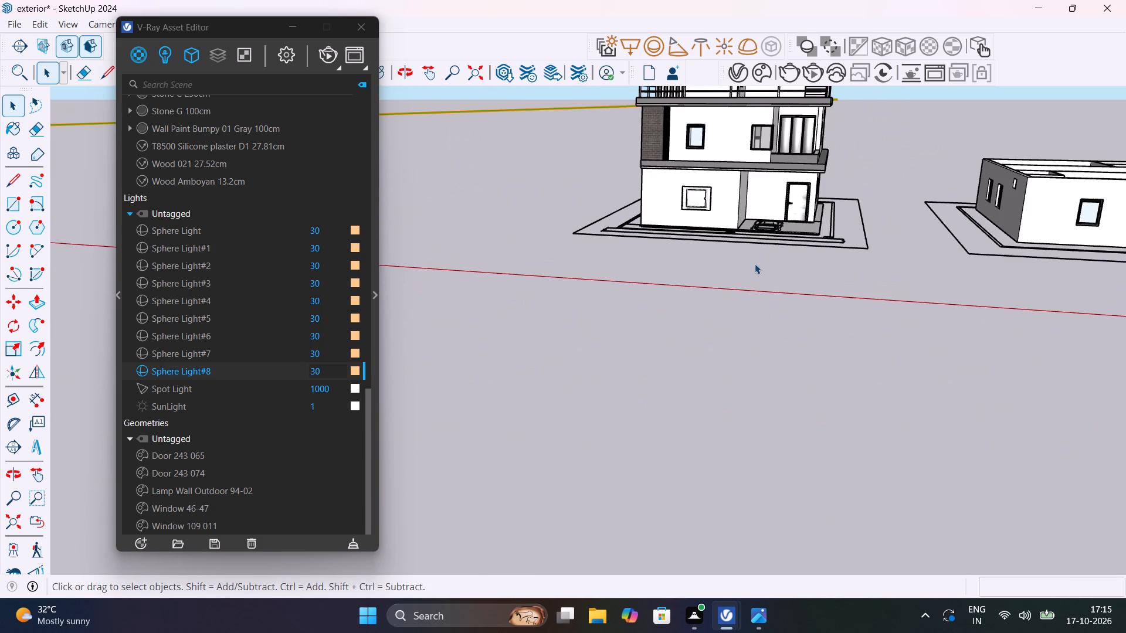
pyautogui.scroll(-5, 755, 264)
pyautogui.moveTo(814, 325); pyautogui.dragTo(774, 323, button='middle')
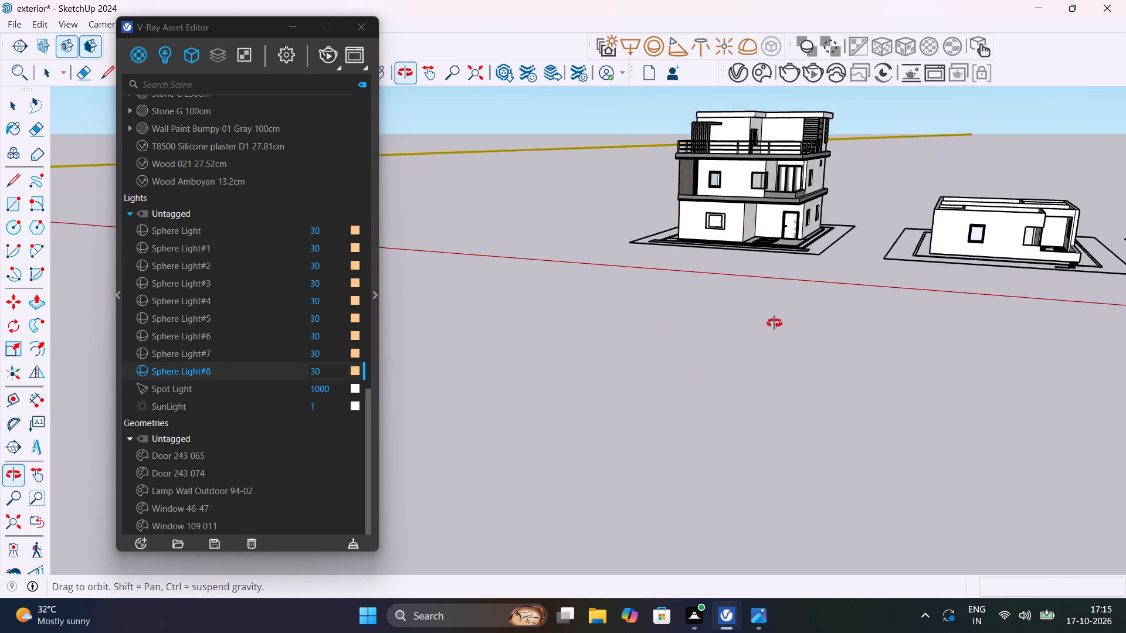
pyautogui.moveTo(774, 323); pyautogui.dragTo(620, 267, button='middle')
pyautogui.scroll(-13, 701, 272)
pyautogui.scroll(4, 748, 338)
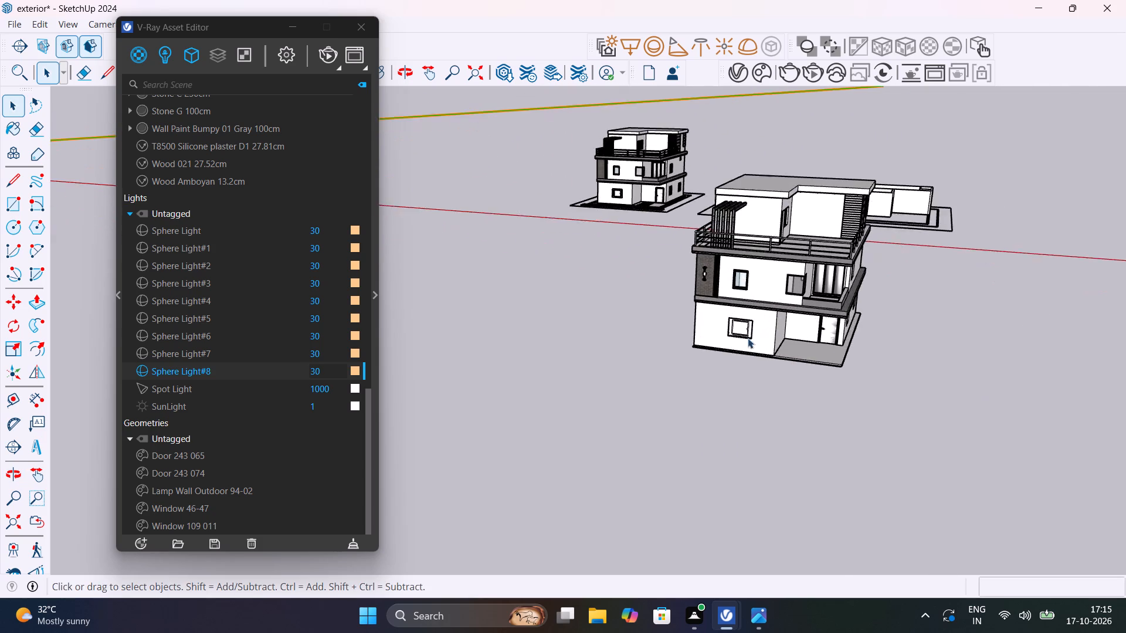
pyautogui.scroll(6, 748, 338)
pyautogui.moveTo(737, 356); pyautogui.dragTo(879, 424, button='middle')
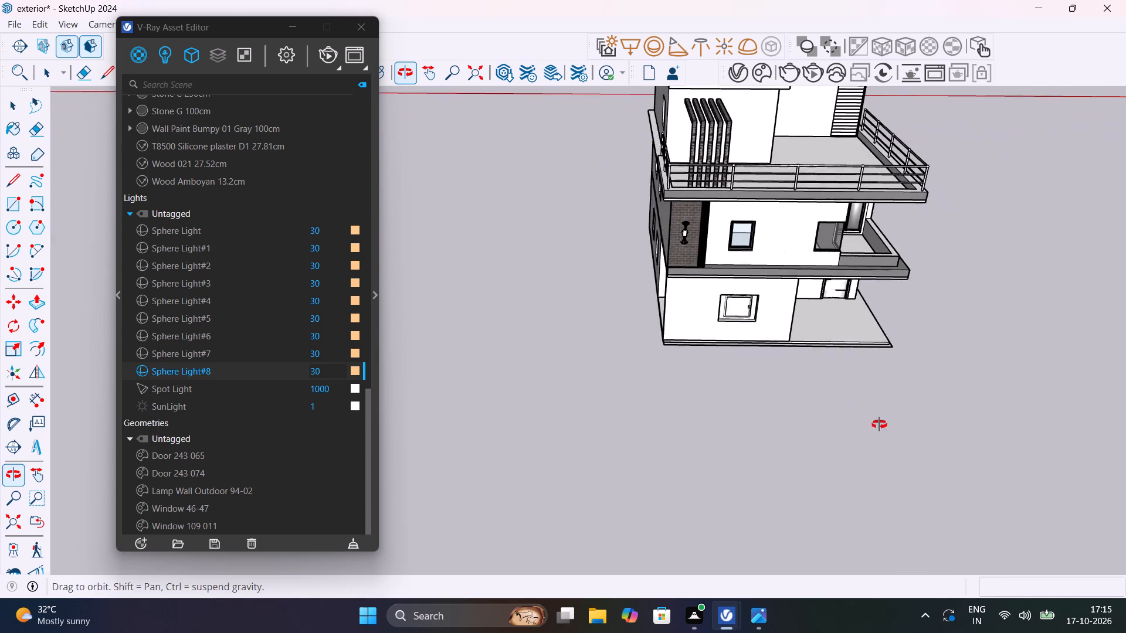
pyautogui.moveTo(879, 424); pyautogui.dragTo(917, 423, button='middle')
pyautogui.scroll(11, 738, 321)
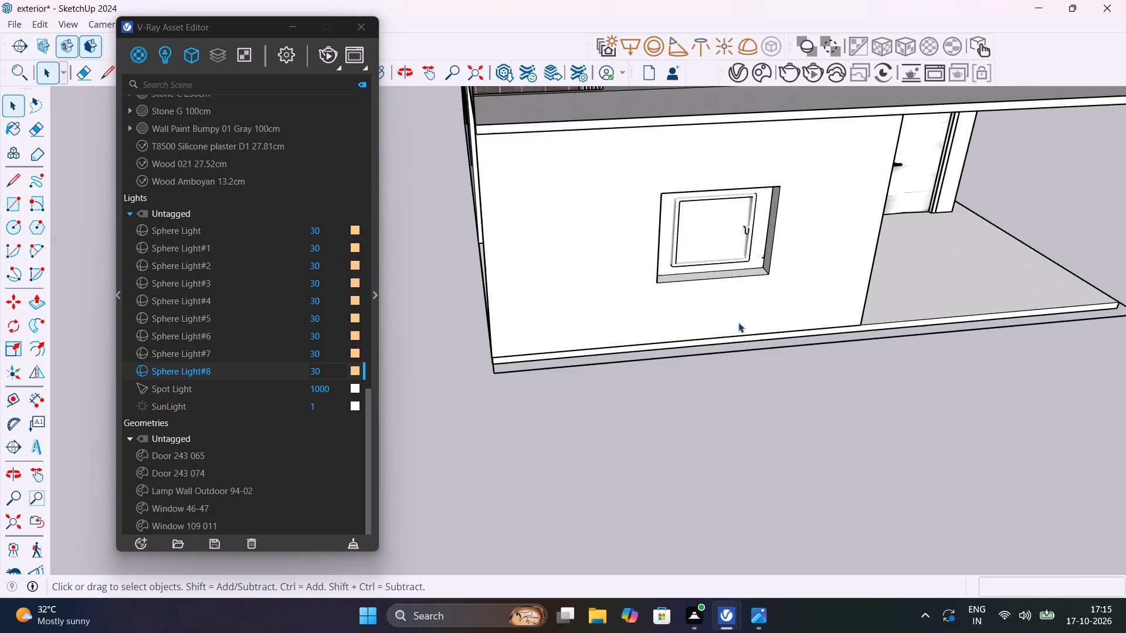
# Push/Pull the front edge of the ground-level base slab outward by 3', beyond the wall with the window.
pyautogui.moveTo(613, 369); pyautogui.dragTo(854, 376, button='middle')
pyautogui.scroll(9, 775, 341)
pyautogui.click(501, 402)
pyautogui.doubleClick(501, 402)
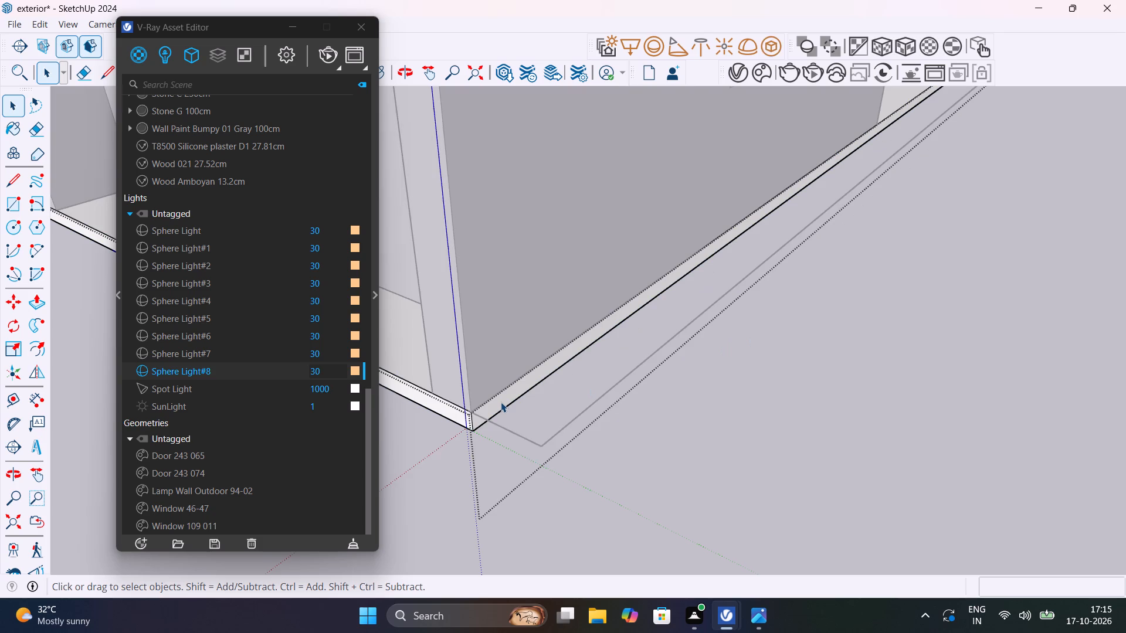
pyautogui.click(501, 402)
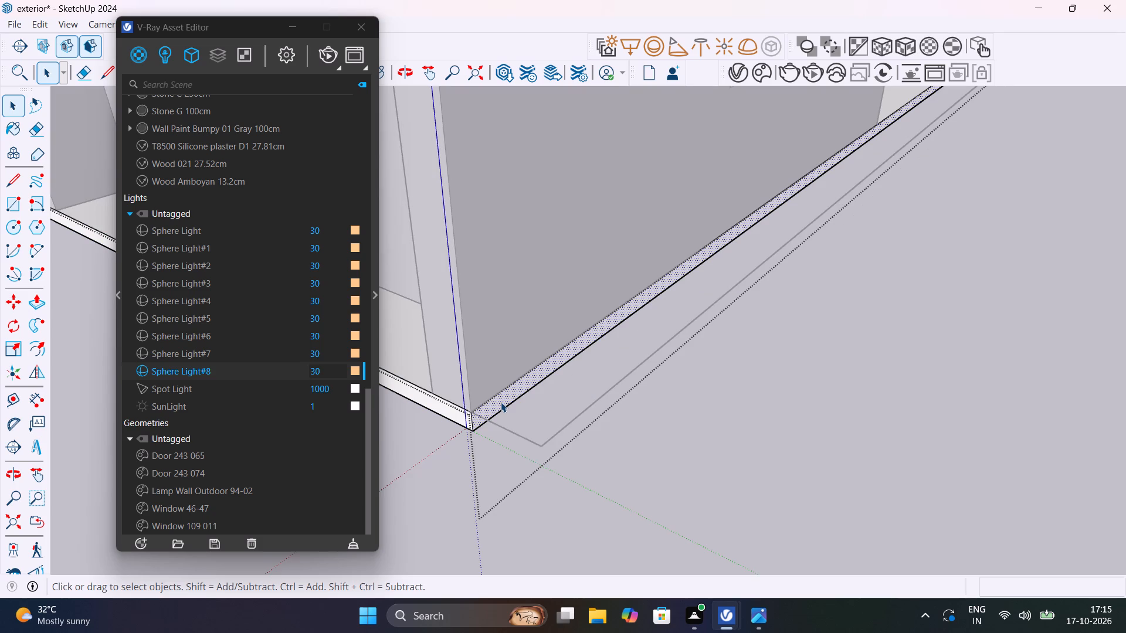
pyautogui.press('p')
pyautogui.click(501, 402)
pyautogui.scroll(-11, 530, 405)
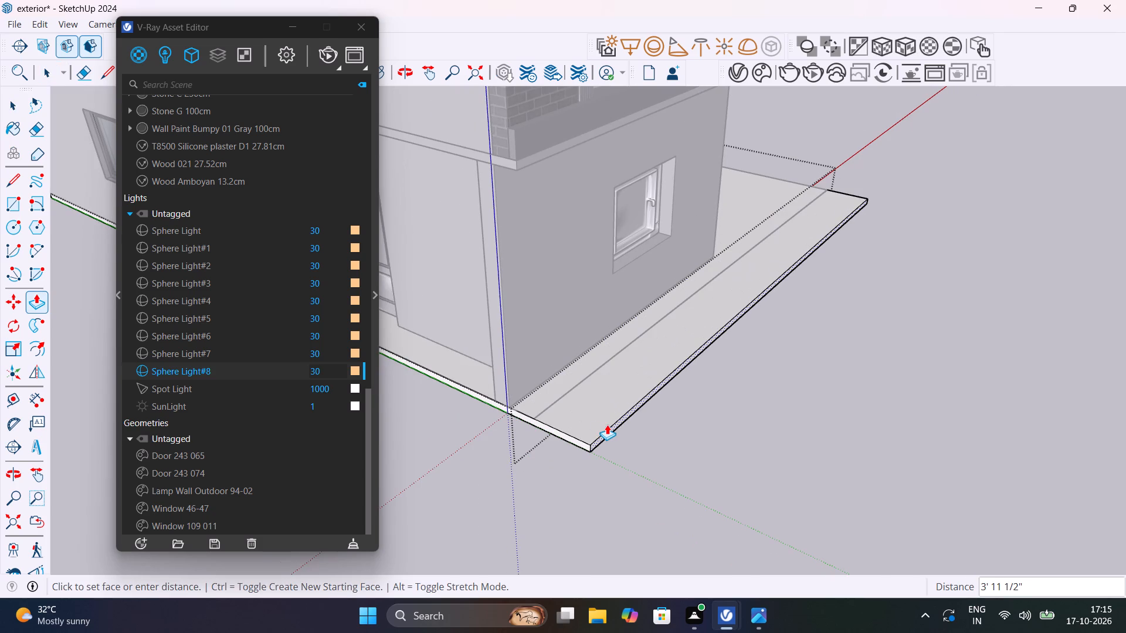
pyautogui.write("3'")
pyautogui.press('Return')
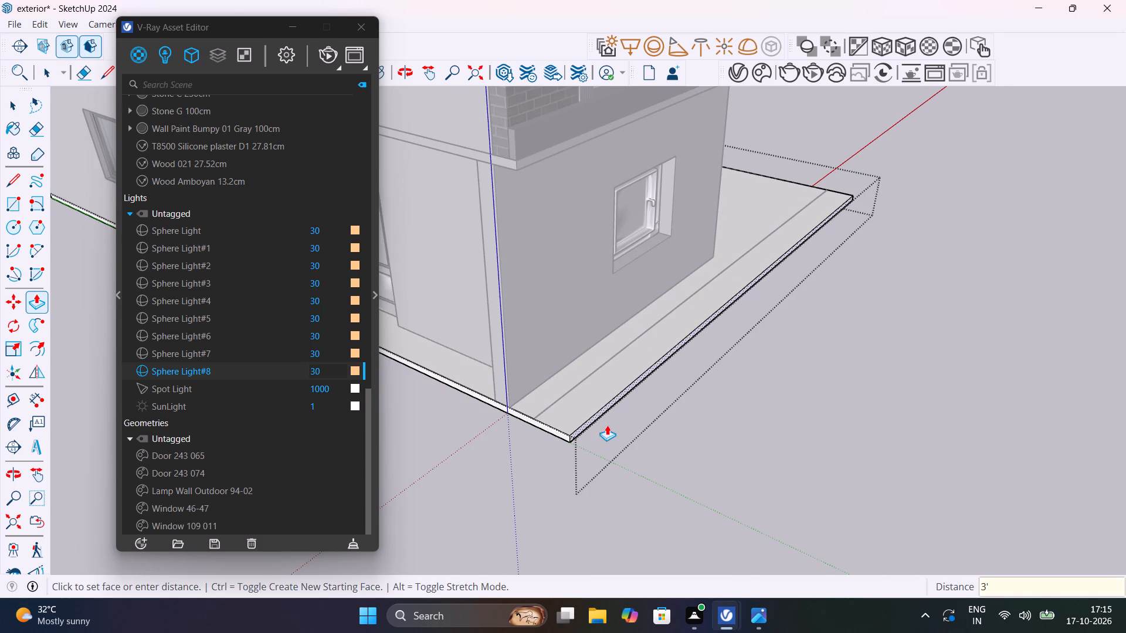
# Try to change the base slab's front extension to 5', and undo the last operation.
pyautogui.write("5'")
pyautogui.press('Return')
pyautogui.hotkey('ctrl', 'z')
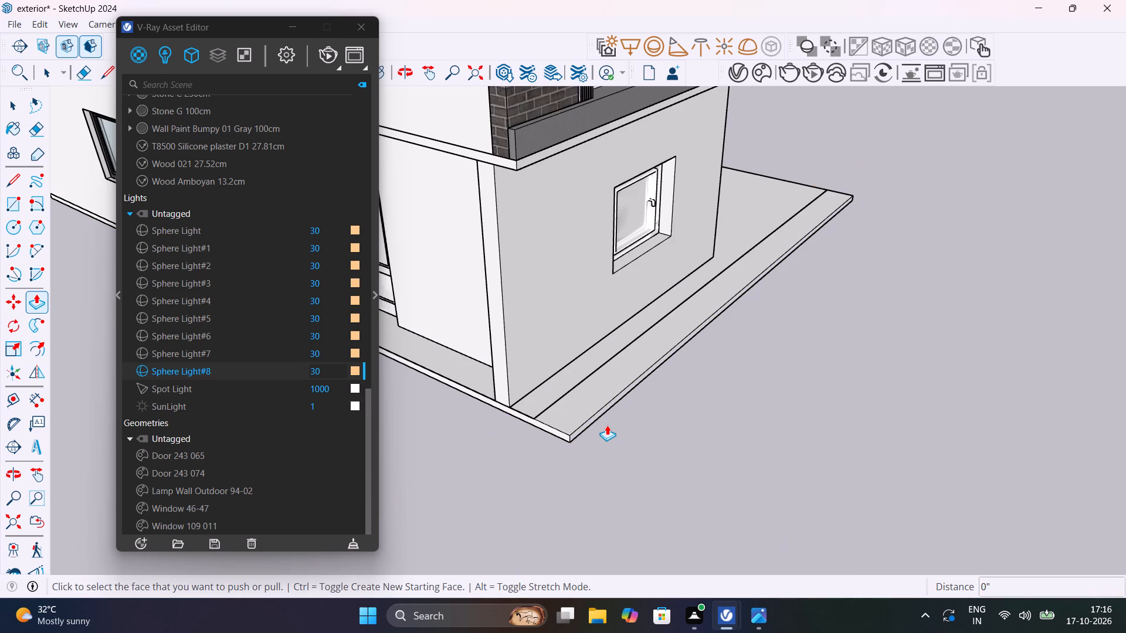
# Check how far the base slab projects from the front wall corner with the Dimension tool, without placing a dimension.
pyautogui.scroll(7, 585, 426)
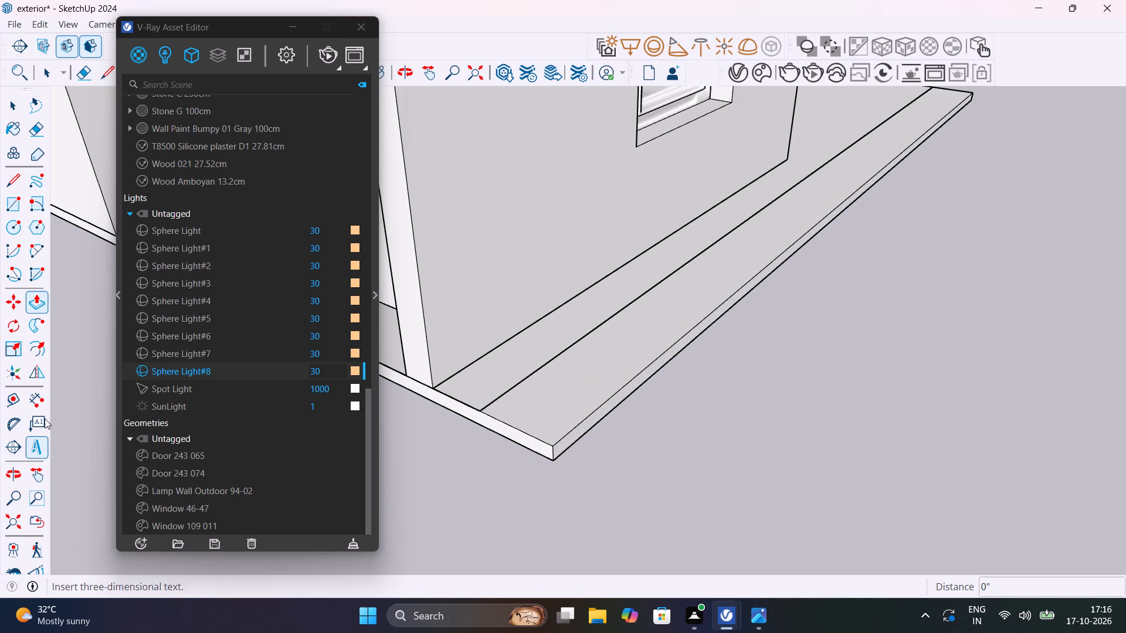
pyautogui.click(40, 402)
pyautogui.click(433, 390)
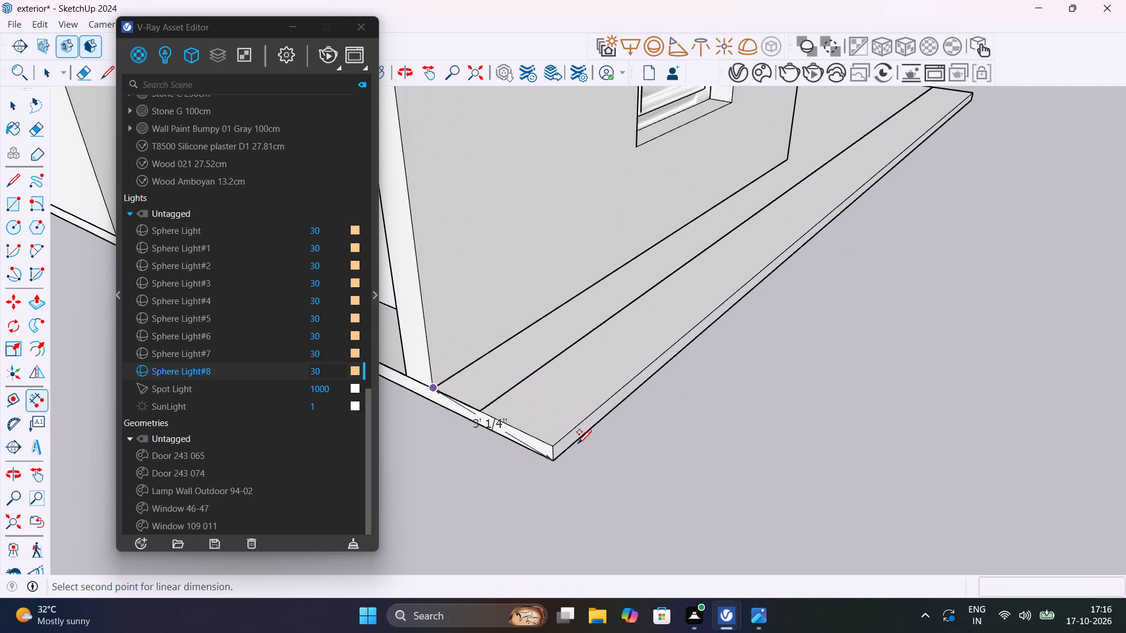
pyautogui.press('Escape')
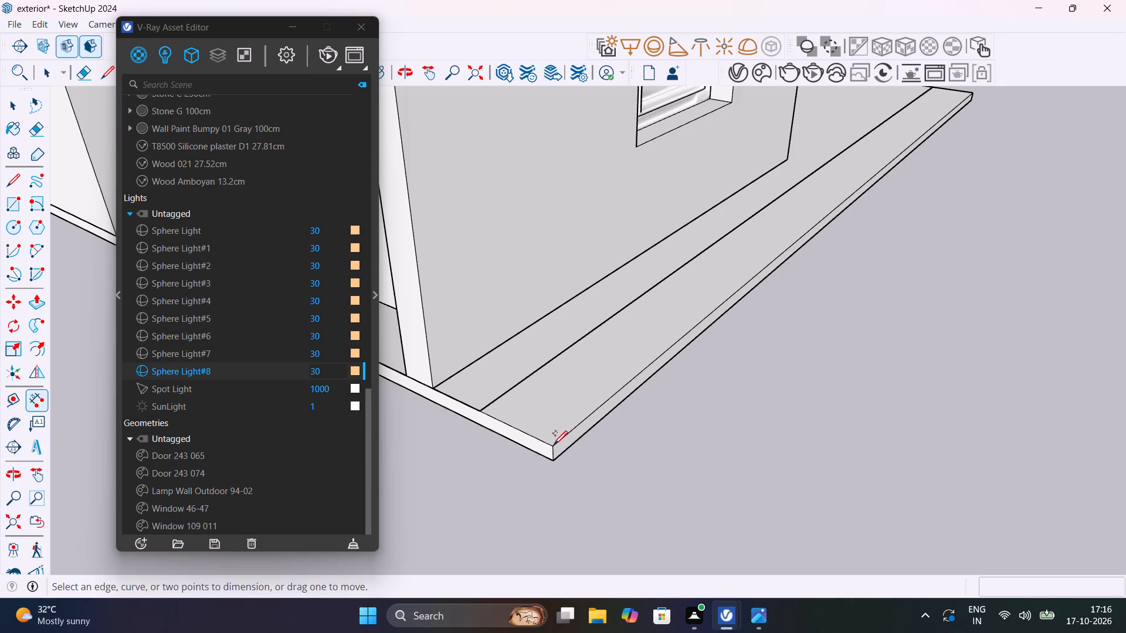
pyautogui.press('space')
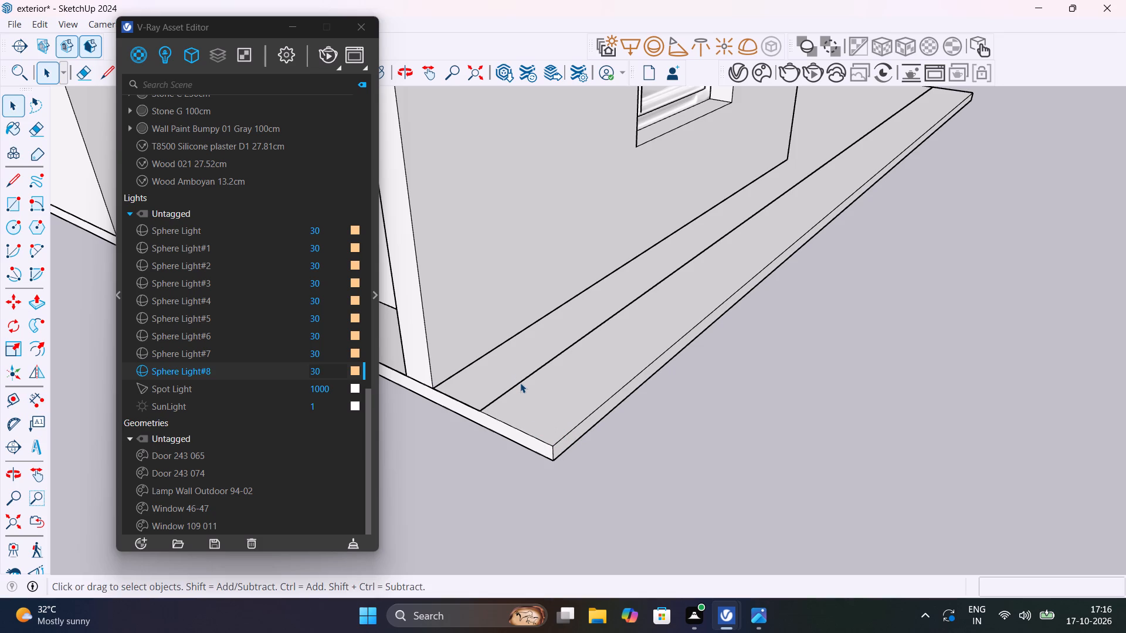
# Delete the stray edge on the base slab that runs parallel to the front window wall.
pyautogui.click(520, 383)
pyautogui.tripleClick(520, 383)
pyautogui.click(520, 383)
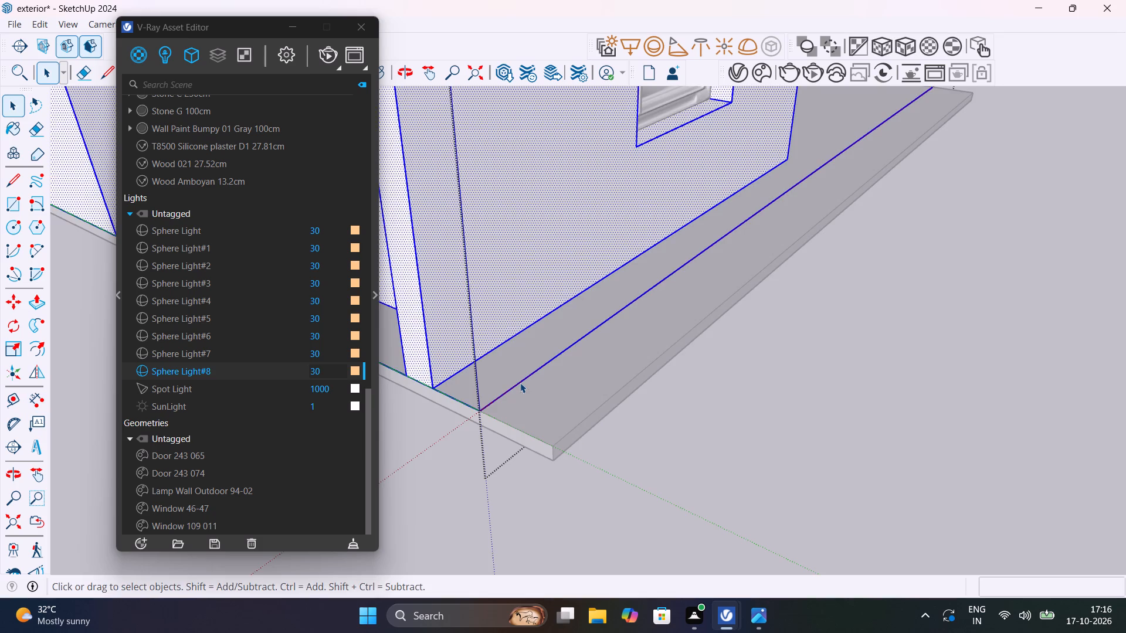
pyautogui.press('Delete')
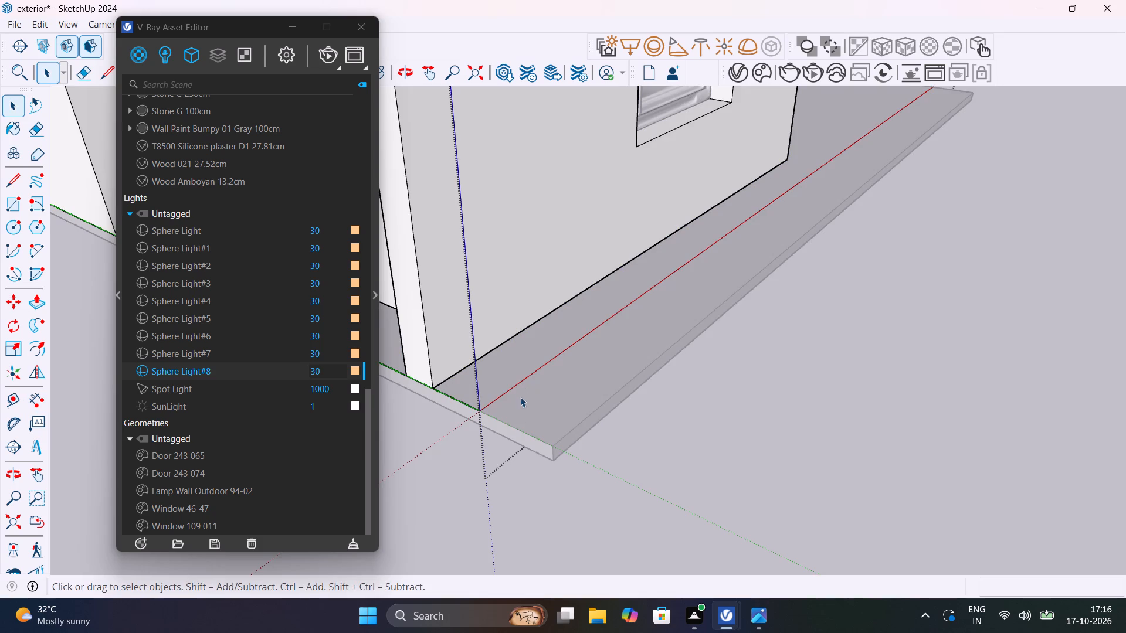
# Push/Pull the front edge of the base slab outward by another 2' and leave the slab group.
pyautogui.click(567, 440)
pyautogui.doubleClick(568, 440)
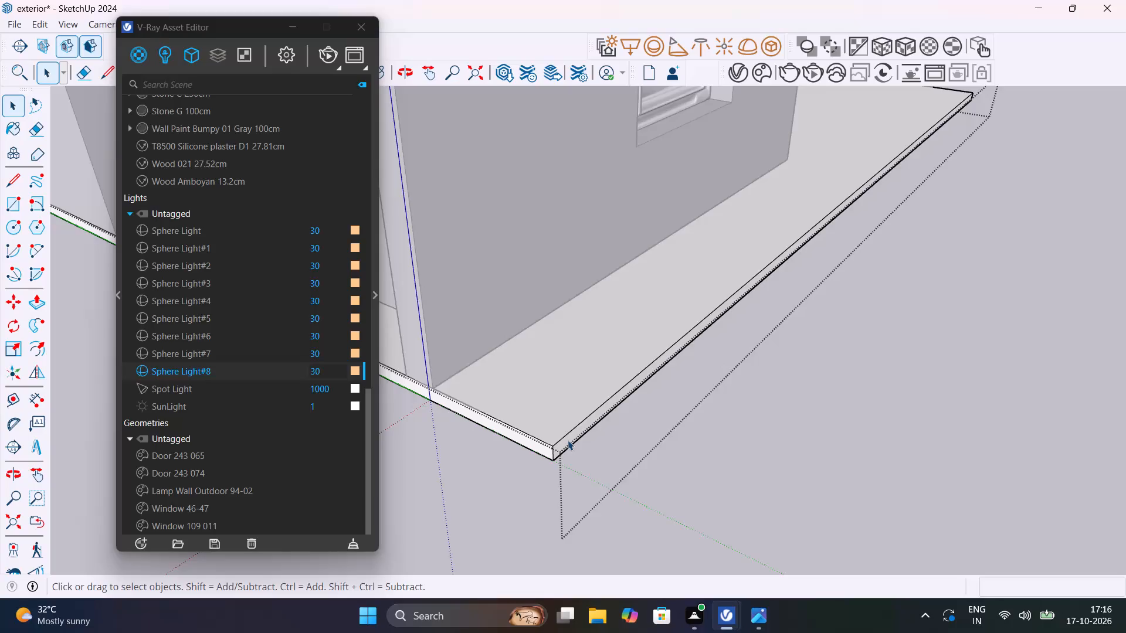
pyautogui.click(568, 440)
pyautogui.click(568, 440)
pyautogui.press('p')
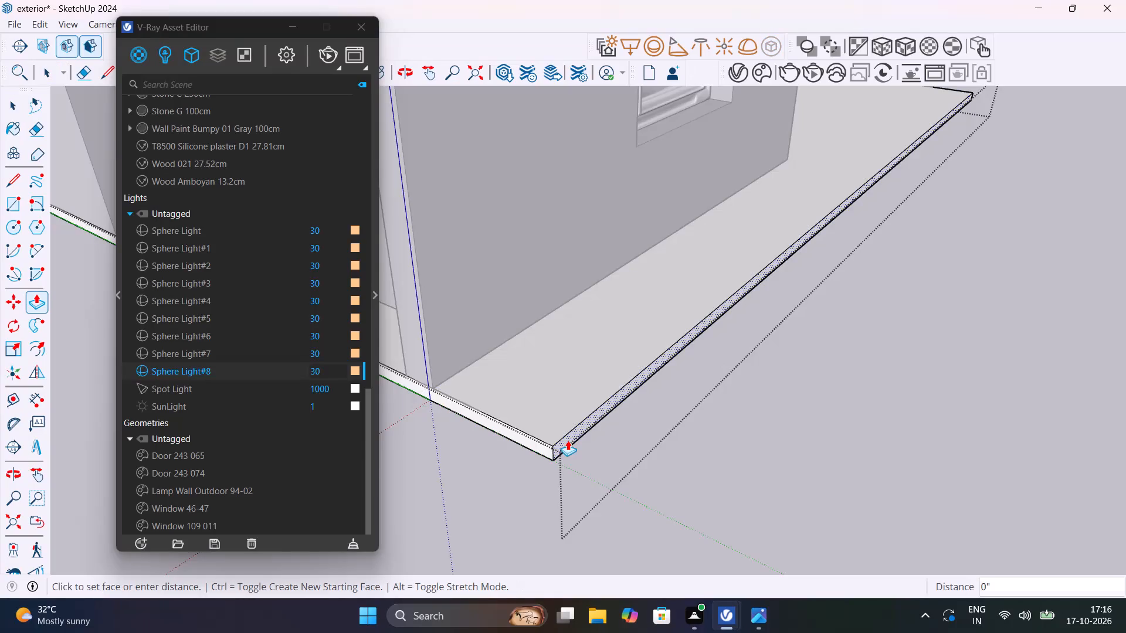
pyautogui.click(568, 440)
pyautogui.write("2'")
pyautogui.press('Return')
pyautogui.press('space')
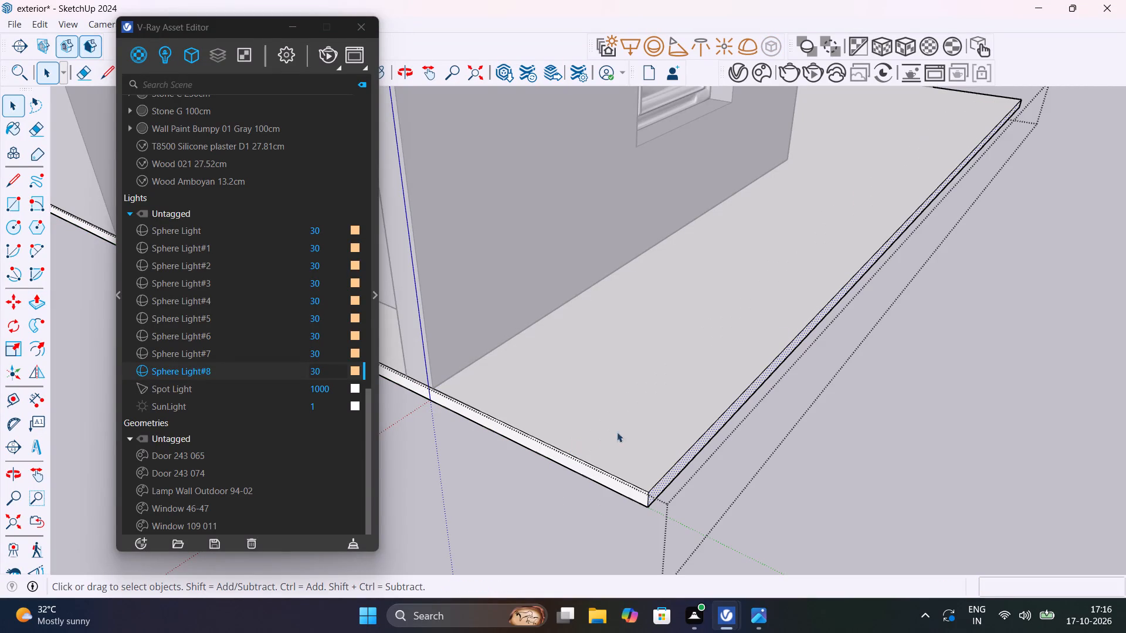
pyautogui.click(888, 445)
pyautogui.scroll(-6, 869, 434)
pyautogui.scroll(-6, 789, 449)
pyautogui.moveTo(791, 447); pyautogui.dragTo(515, 433, button='middle')
pyautogui.scroll(-4, 736, 406)
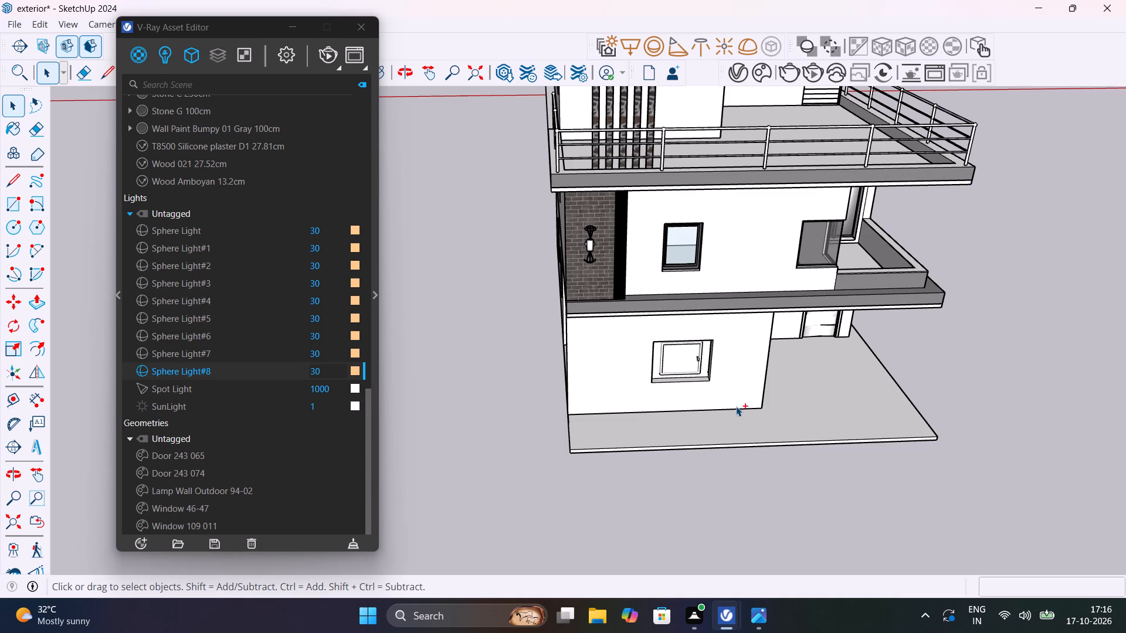
pyautogui.hotkey('ctrl', 'z')
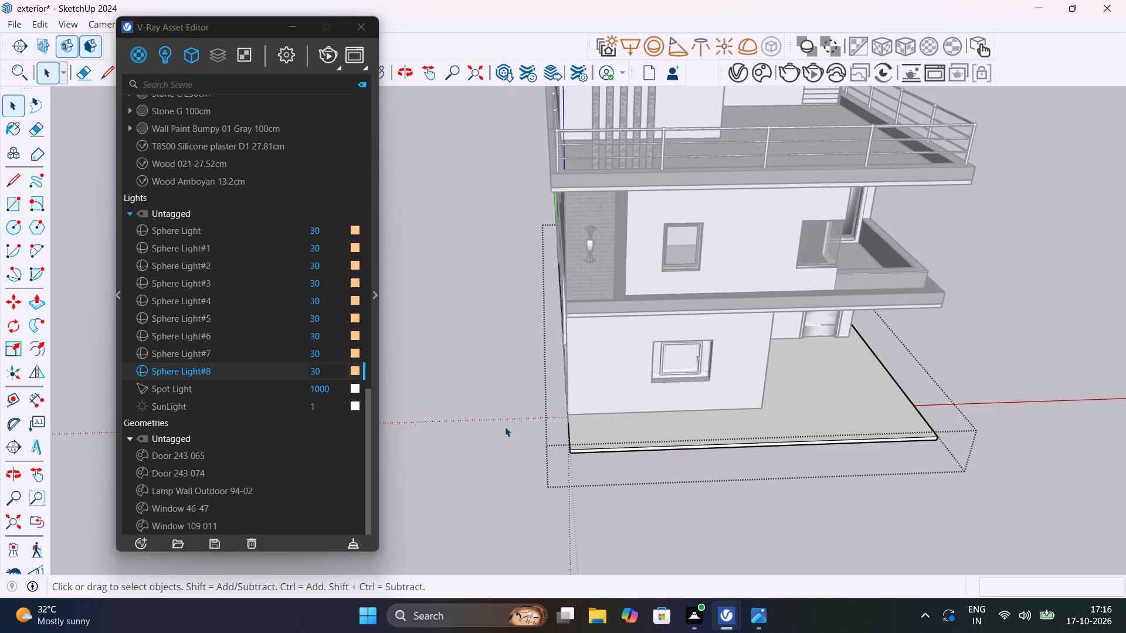
pyautogui.click(503, 420)
# Push/Pull the base slab's long edge on the side-door wall outward by 3' and leave the slab group.
pyautogui.scroll(7, 591, 440)
pyautogui.moveTo(597, 444); pyautogui.dragTo(605, 440, button='middle')
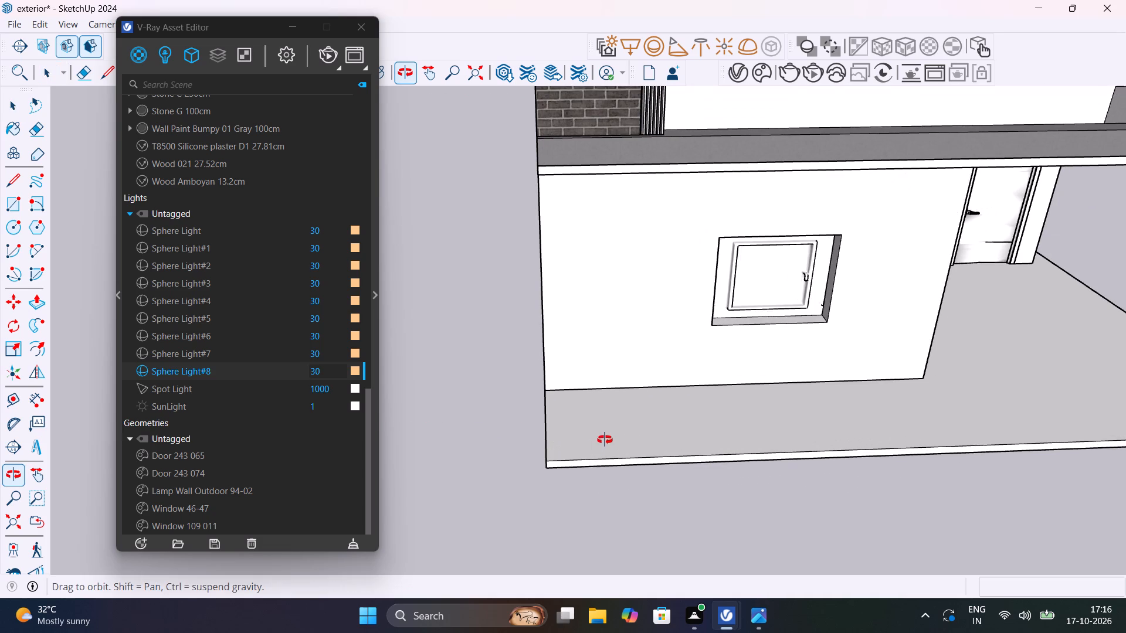
pyautogui.moveTo(605, 440); pyautogui.dragTo(770, 418, button='middle')
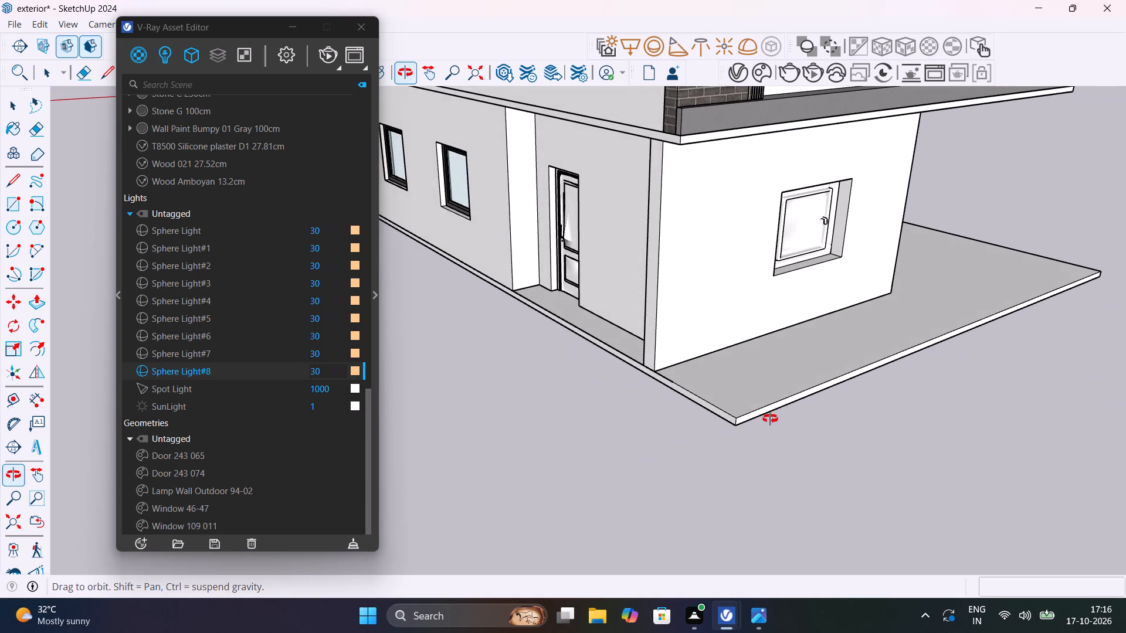
pyautogui.moveTo(770, 418); pyautogui.dragTo(768, 427, button='middle')
pyautogui.scroll(7, 726, 428)
pyautogui.click(725, 428)
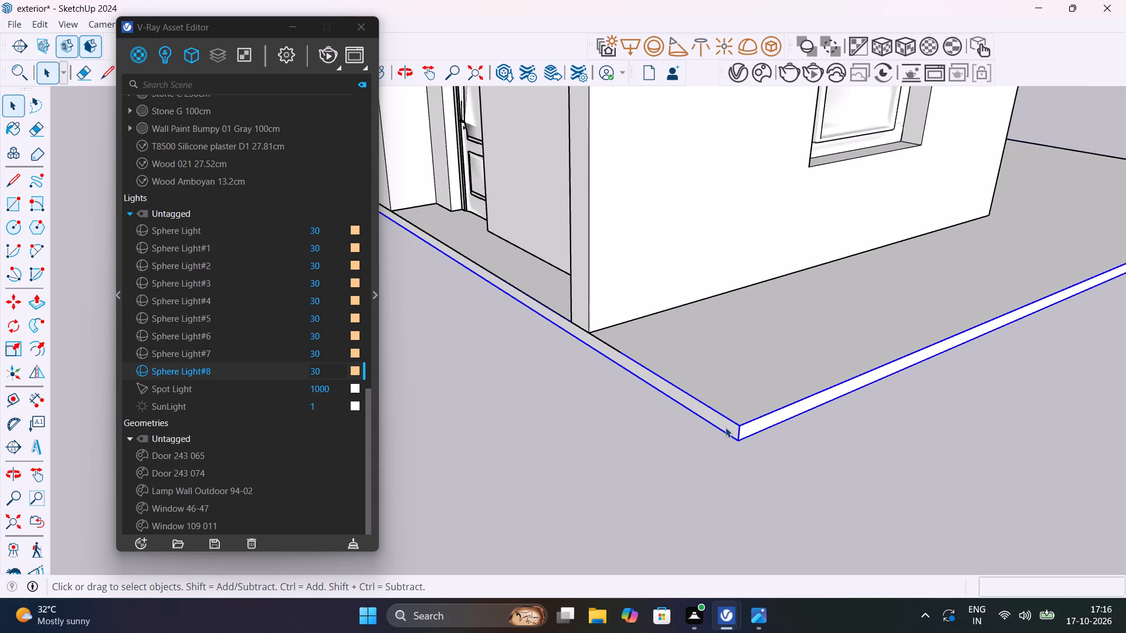
pyautogui.doubleClick(726, 423)
pyautogui.click(726, 423)
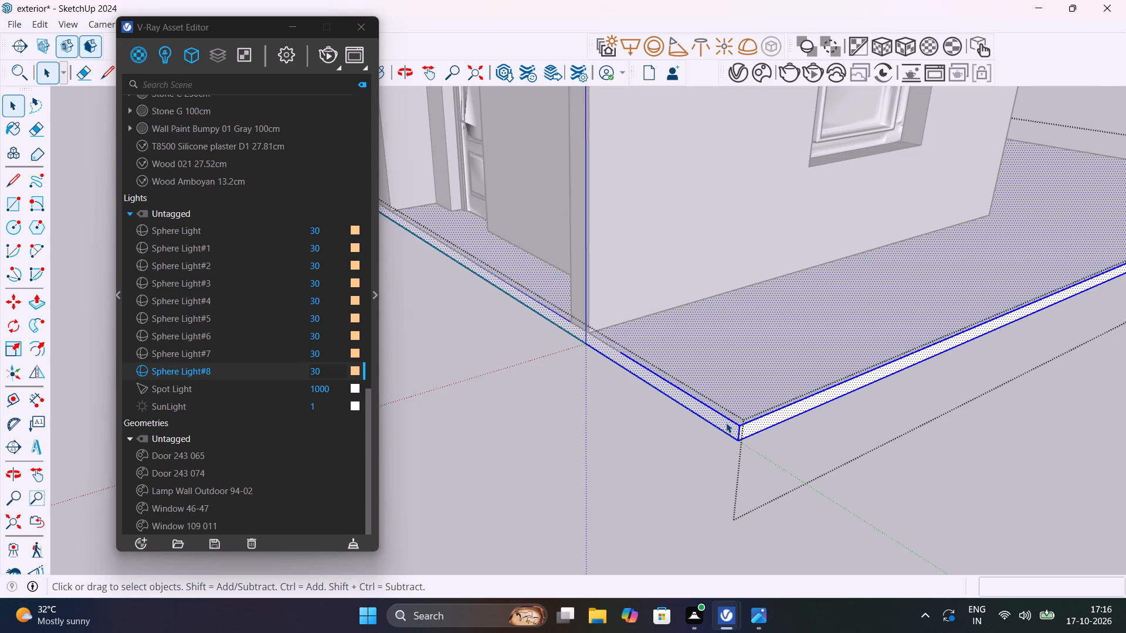
pyautogui.click(726, 425)
pyautogui.press('p')
pyautogui.click(726, 425)
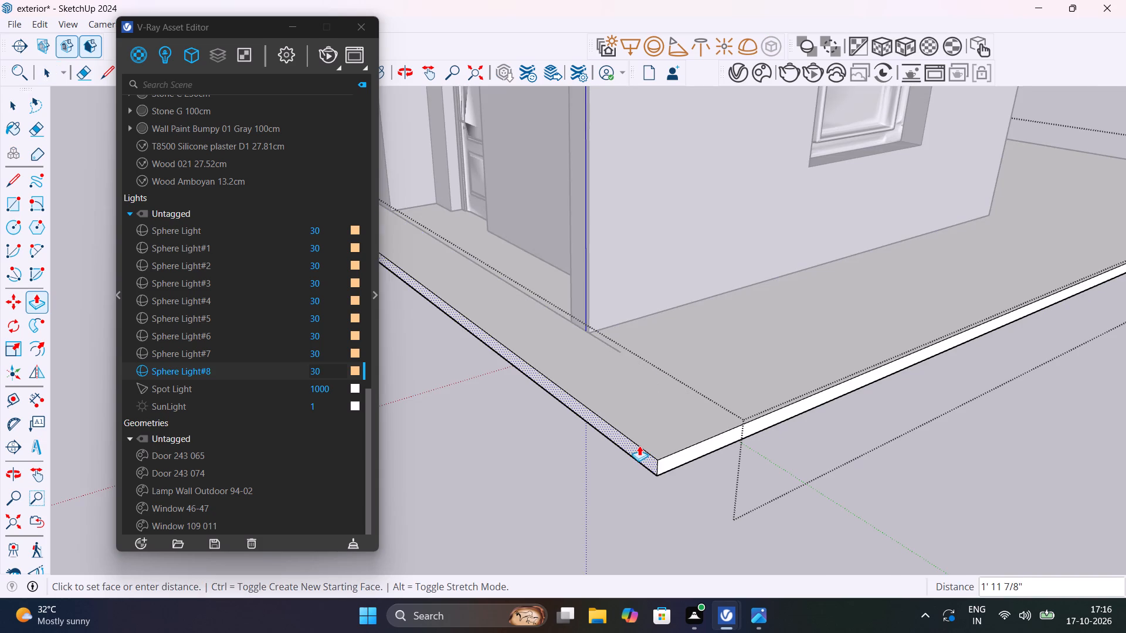
pyautogui.press('3')
pyautogui.press("'")
pyautogui.press('Return')
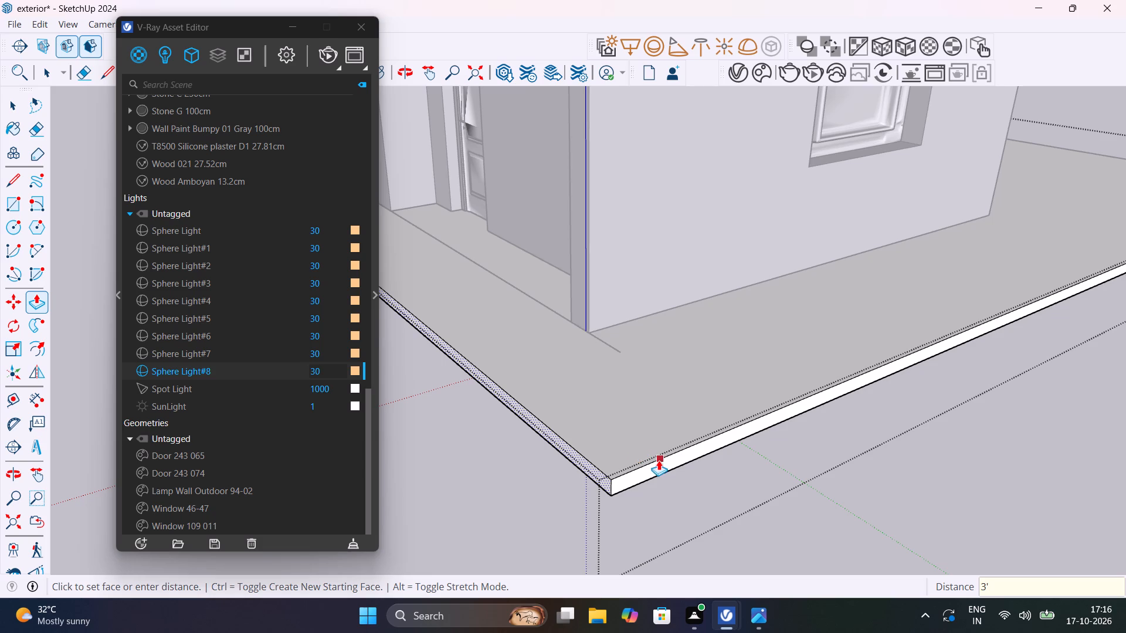
pyautogui.scroll(-10, 643, 452)
pyautogui.press('space')
pyautogui.click(553, 505)
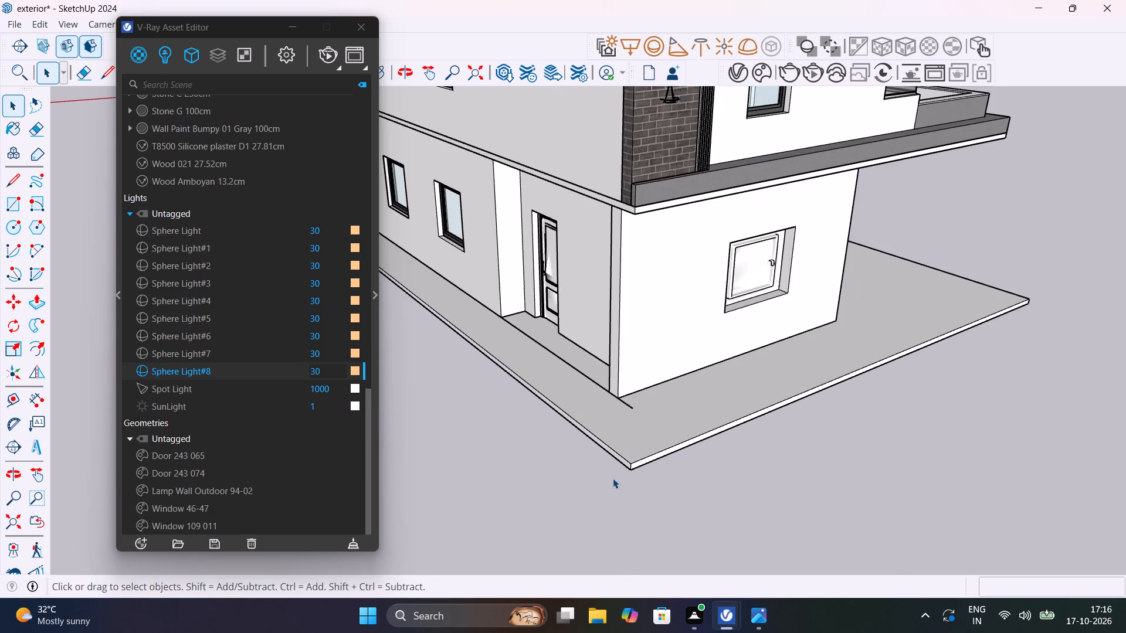
# Delete the short leftover edge on the slab that sticks out past the wall corner beside the side door.
pyautogui.moveTo(613, 478); pyautogui.dragTo(741, 489, button='middle')
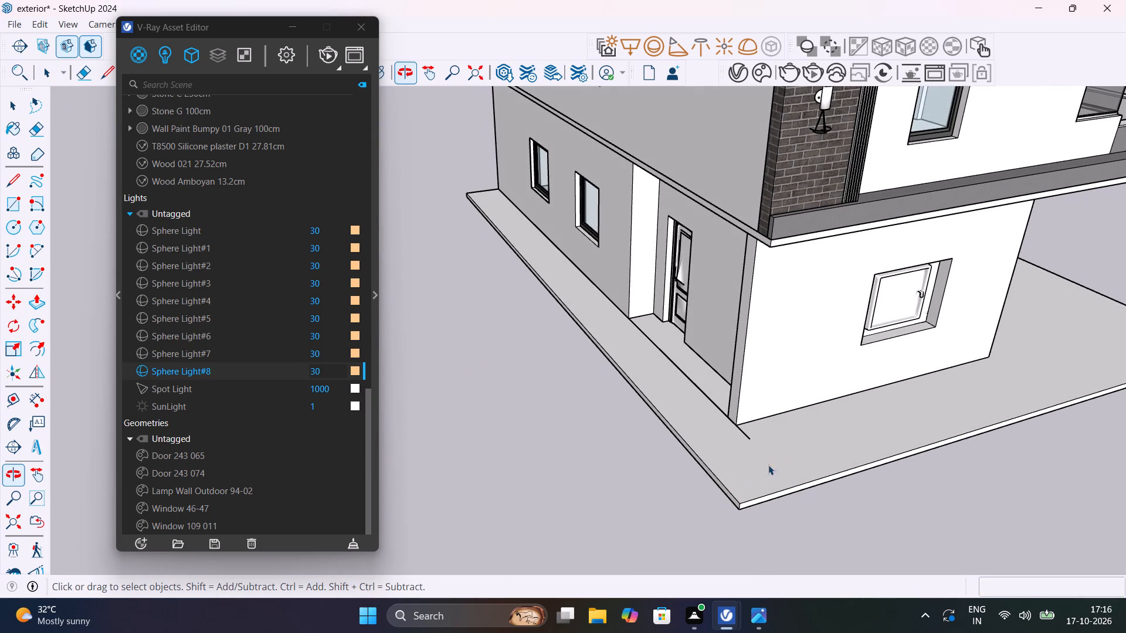
pyautogui.click(747, 437)
pyautogui.doubleClick(747, 437)
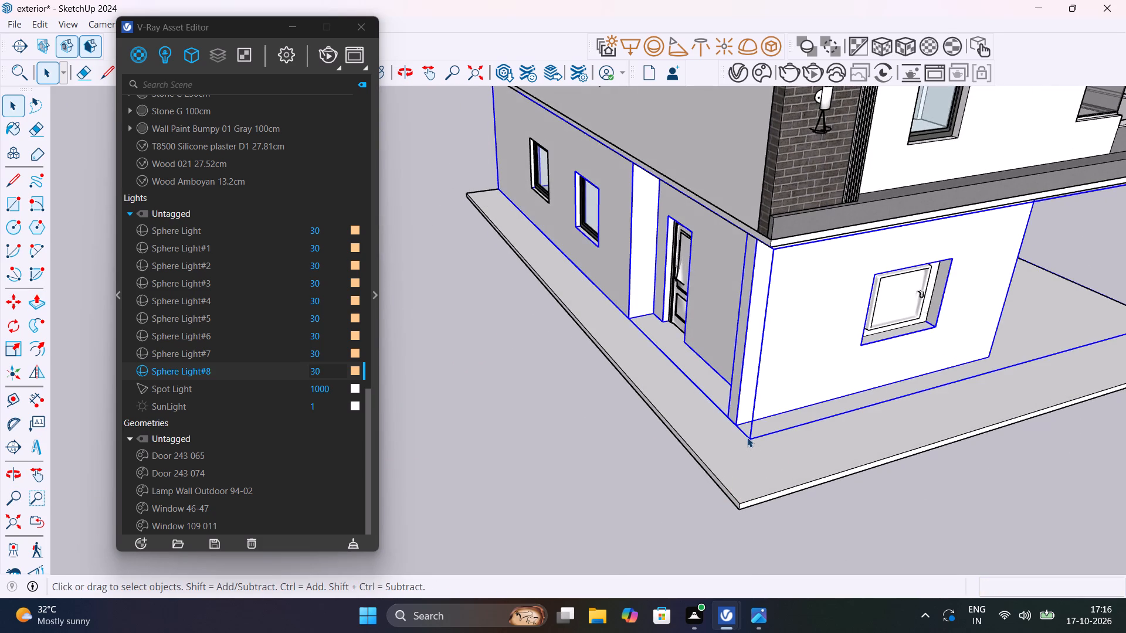
pyautogui.click(747, 437)
pyautogui.click(634, 451)
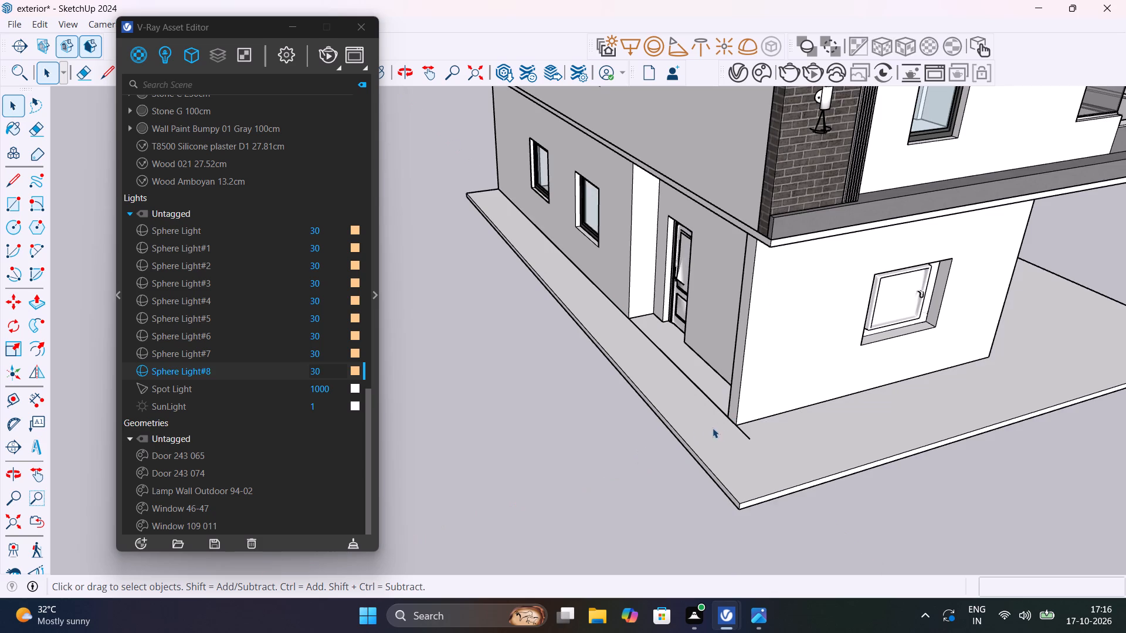
pyautogui.click(744, 431)
pyautogui.tripleClick(744, 431)
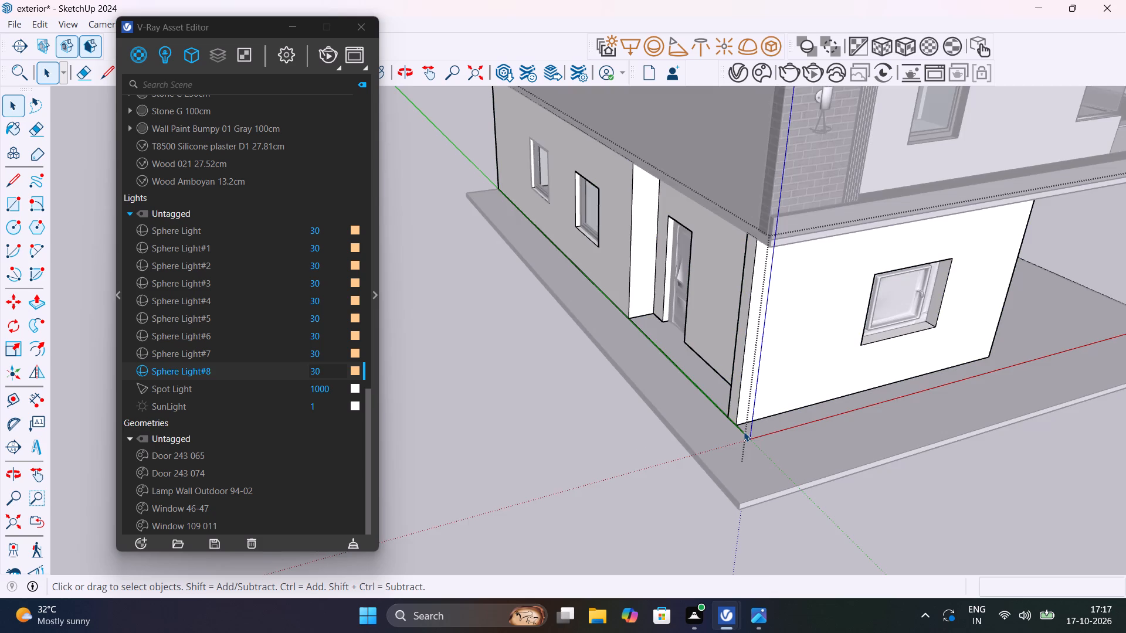
pyautogui.click(744, 434)
pyautogui.click(744, 434)
pyautogui.press('Delete')
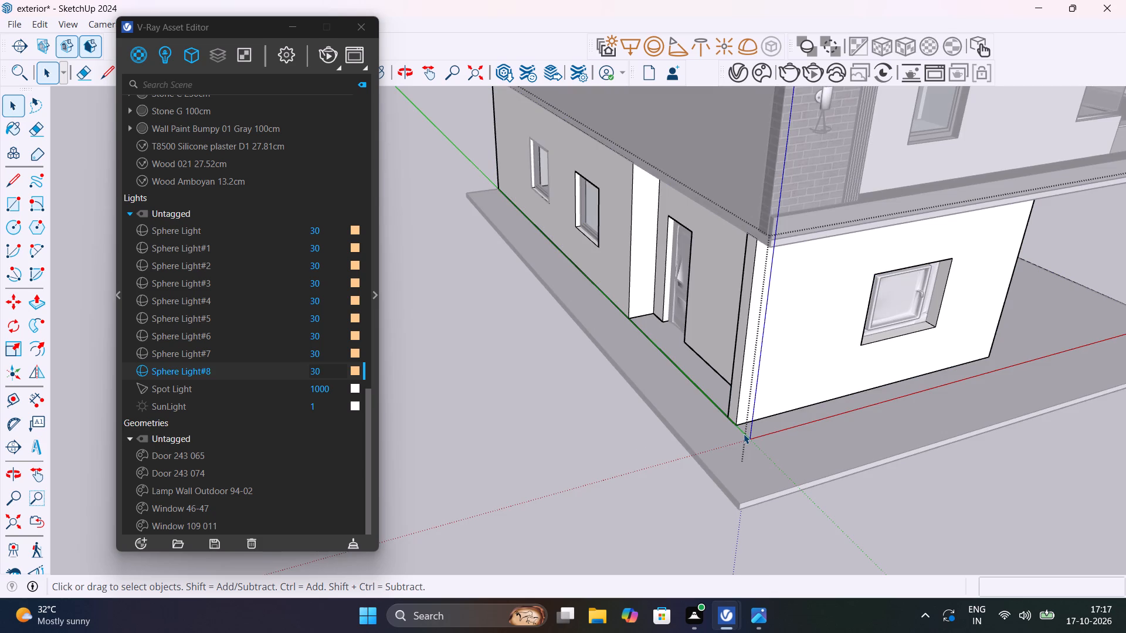
pyautogui.scroll(-9, 744, 434)
pyautogui.click(598, 477)
# Examine the three-storey house and its widened base slab from the front, the side and above.
pyautogui.scroll(4, 666, 437)
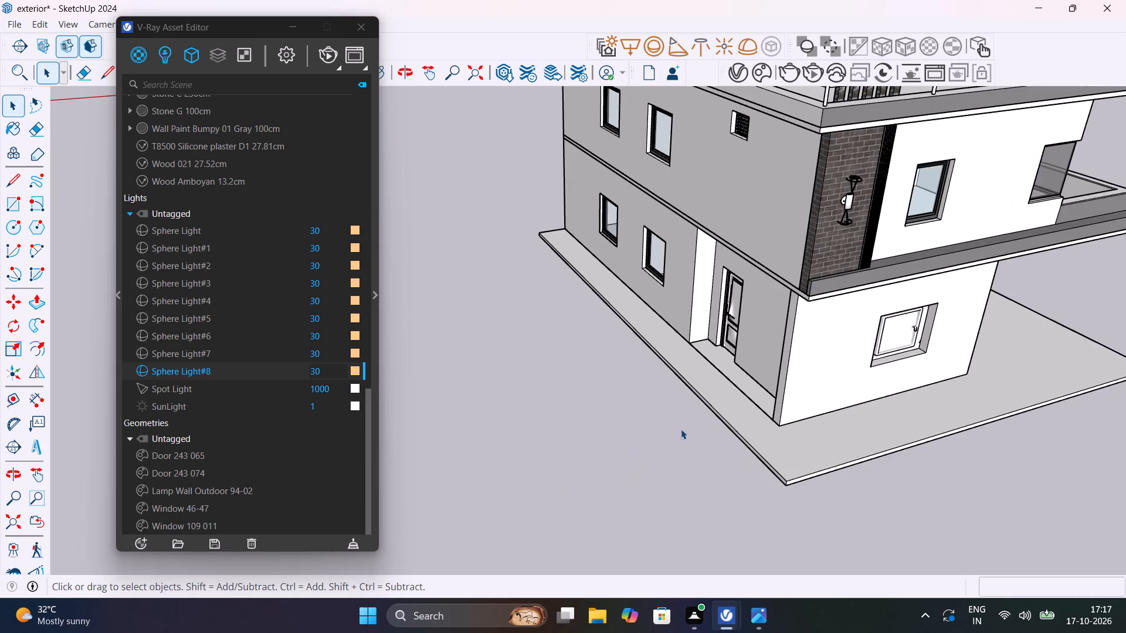
pyautogui.scroll(-5, 708, 409)
pyautogui.moveTo(707, 434); pyautogui.dragTo(580, 387, button='middle')
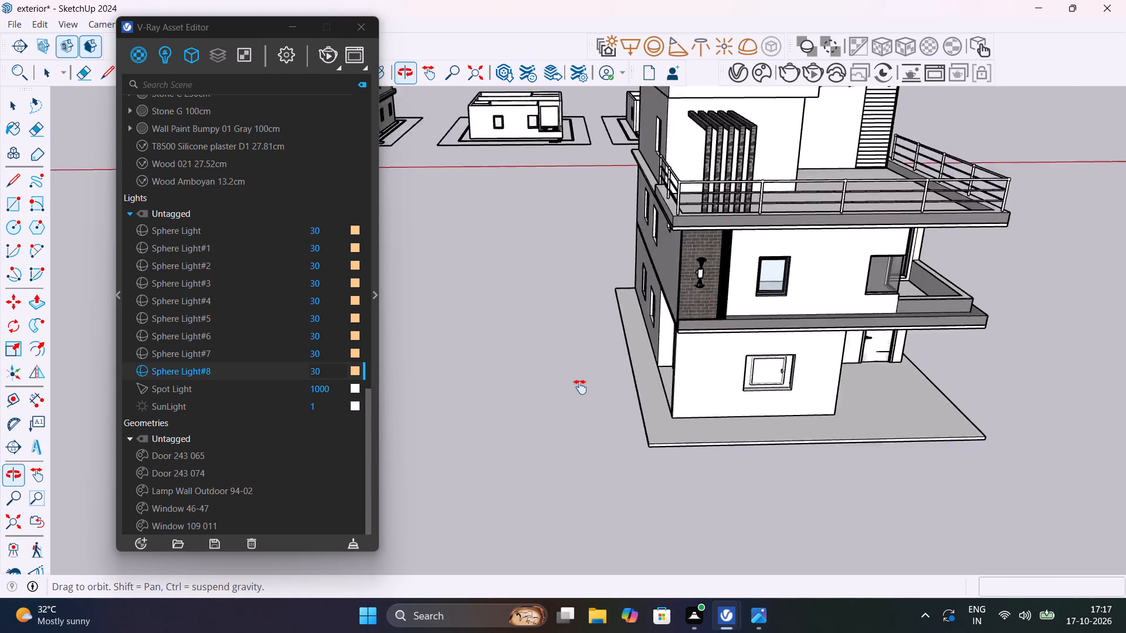
pyautogui.moveTo(580, 387); pyautogui.dragTo(893, 220, button='middle')
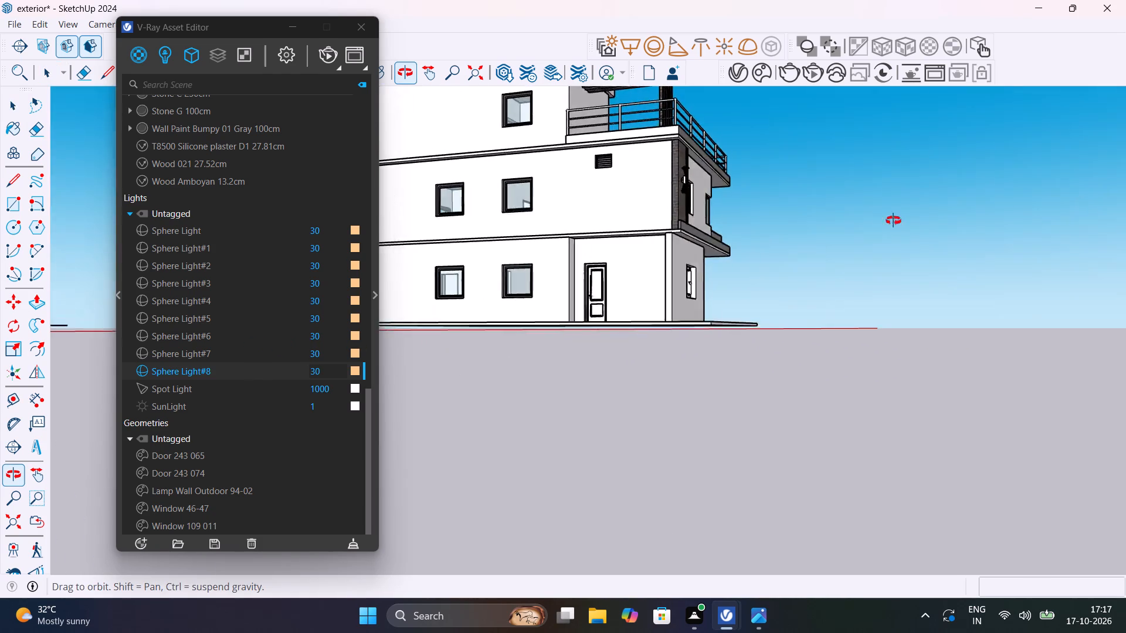
pyautogui.moveTo(893, 220); pyautogui.dragTo(642, 395, button='middle')
pyautogui.scroll(-5, 696, 348)
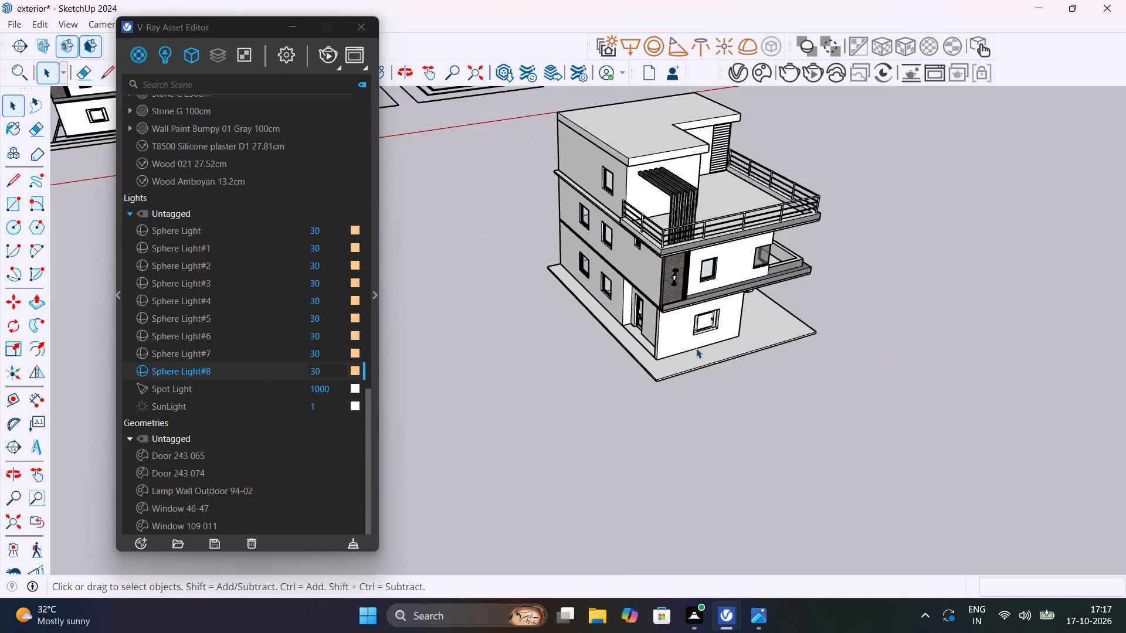
pyautogui.moveTo(713, 358); pyautogui.dragTo(732, 420, button='middle')
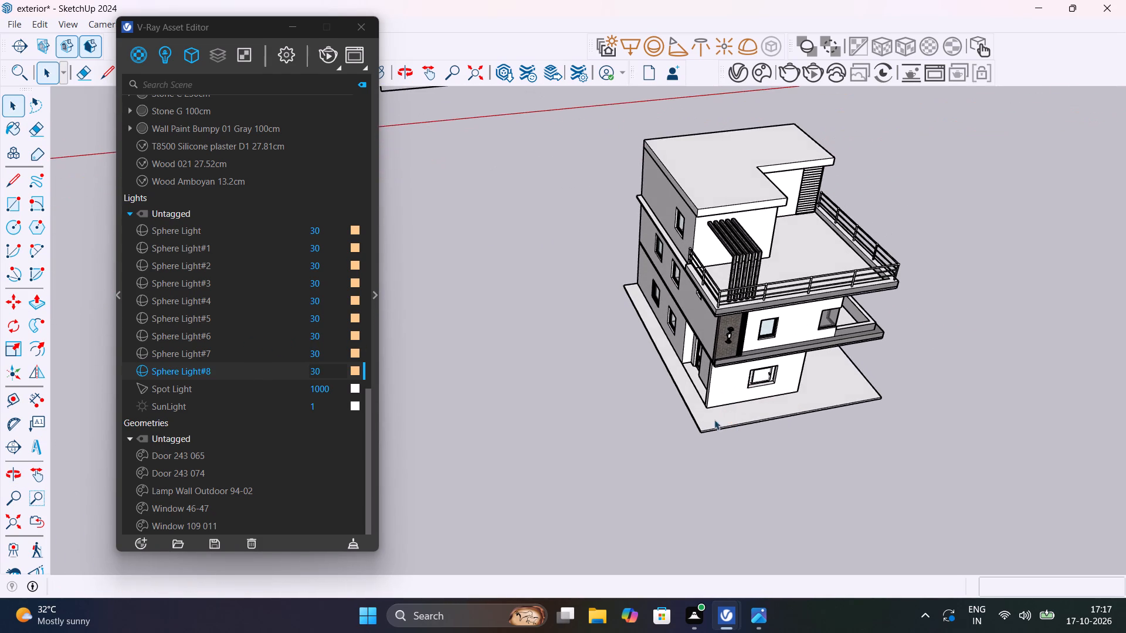
# Place a guide line on the base slab 6" inside its long edge along the side-door wall.
pyautogui.scroll(13, 680, 398)
pyautogui.keyDown('shift'); pyautogui.moveTo(682, 398); pyautogui.dragTo(705, 519, button='middle'); pyautogui.keyUp('shift')
pyautogui.scroll(7, 694, 498)
pyautogui.press('t')
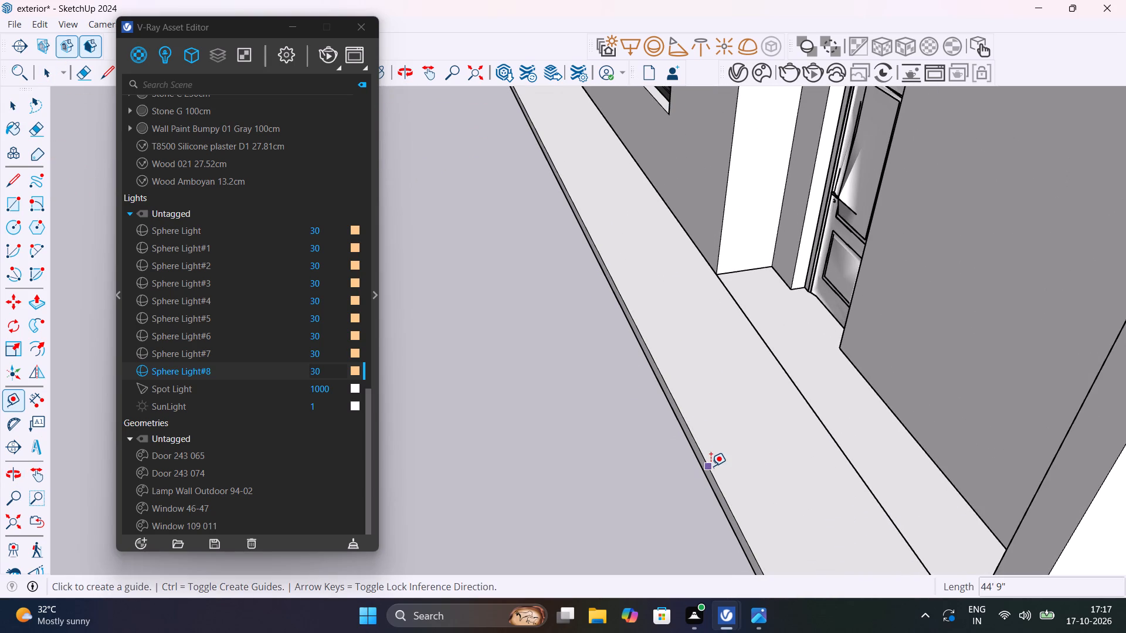
pyautogui.click(711, 466)
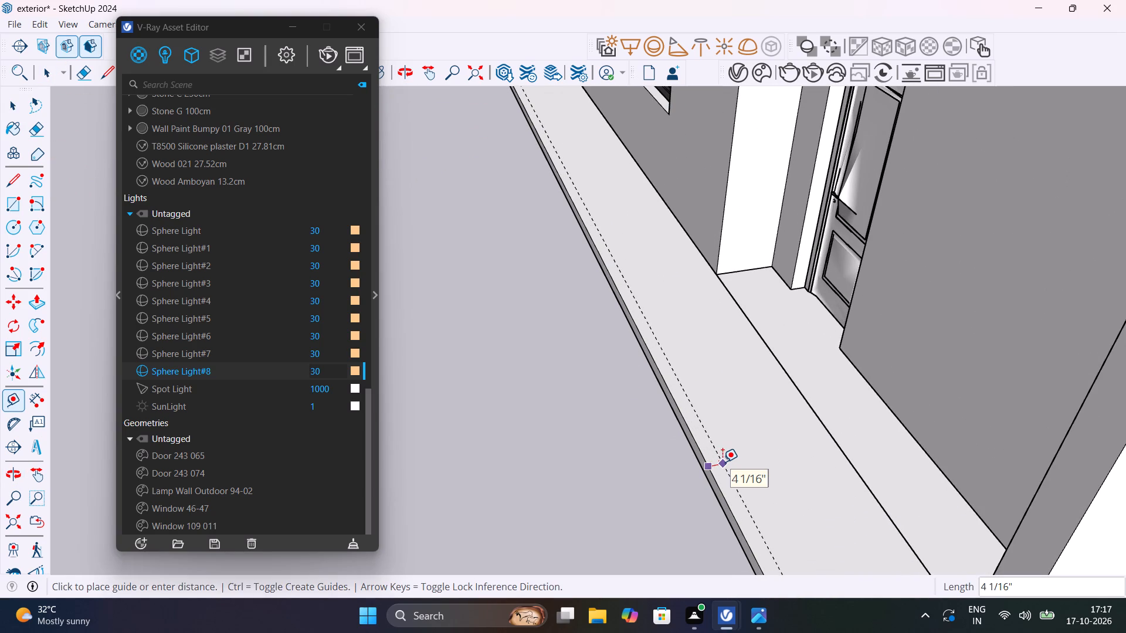
pyautogui.write('4"')
pyautogui.press('Return')
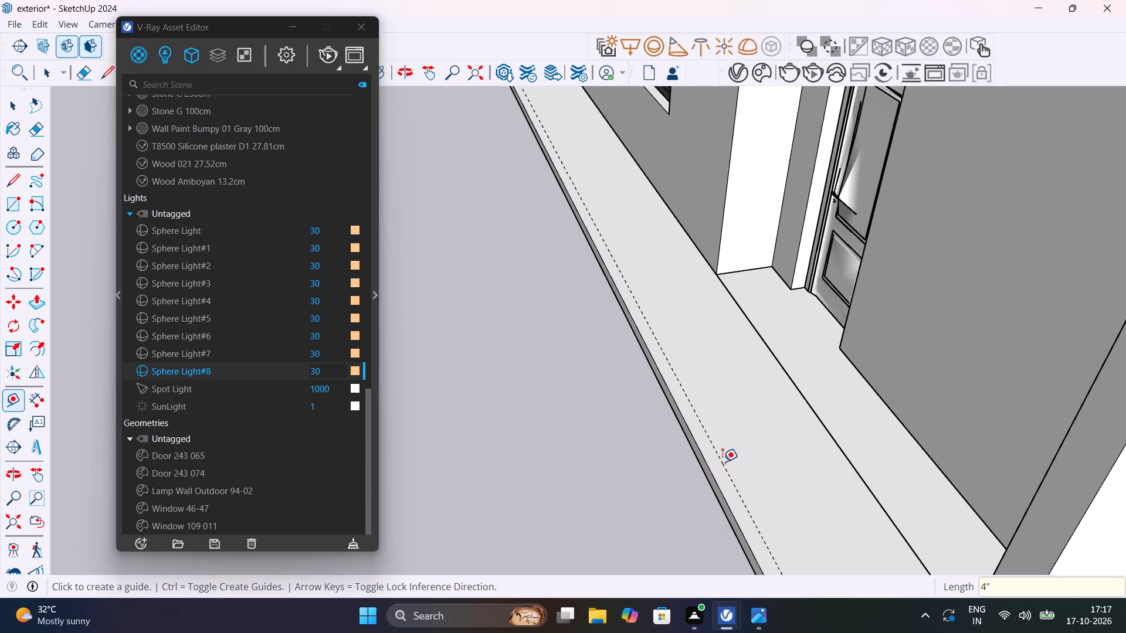
pyautogui.press('9')
pyautogui.write('6"')
pyautogui.press('Return')
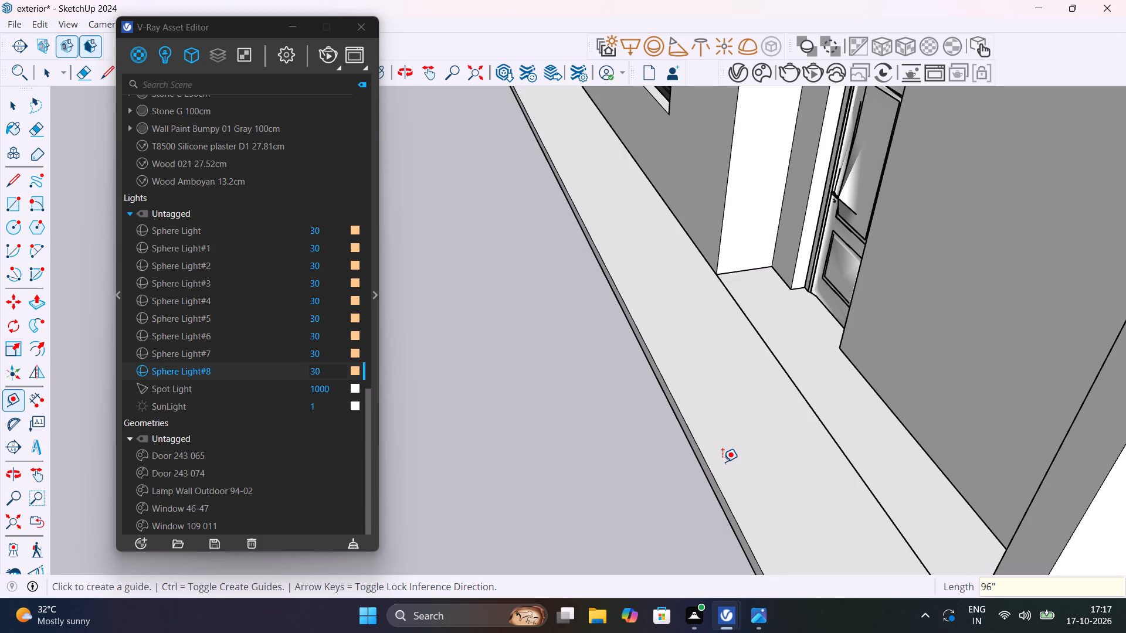
pyautogui.press('BackSpace')
pyautogui.press('BackSpace')
pyautogui.press('BackSpace')
pyautogui.write('6"')
pyautogui.press('Return')
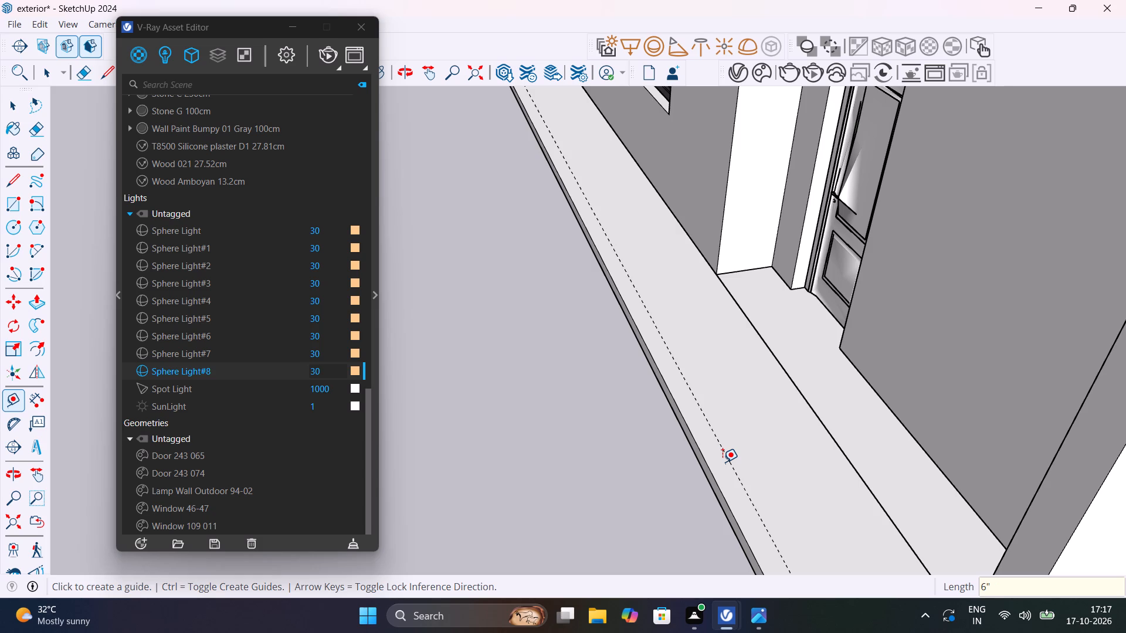
# Draw a 6" by 44' 9" rectangle between the slab's long side-door edge and the guide, spanning its full length.
pyautogui.scroll(-15, 723, 462)
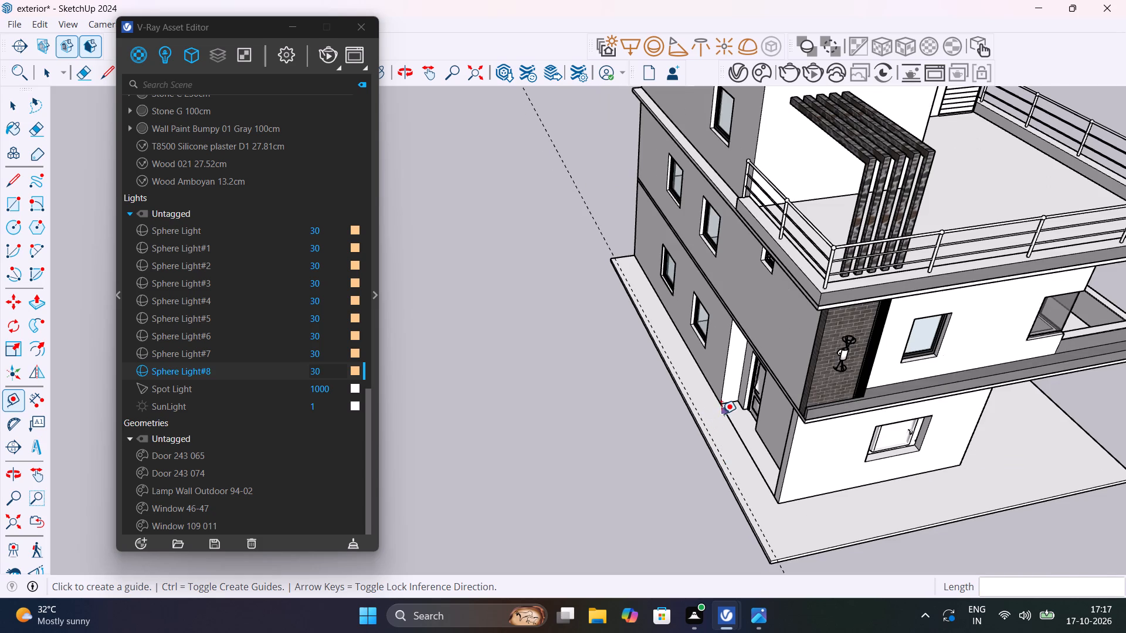
pyautogui.scroll(15, 643, 300)
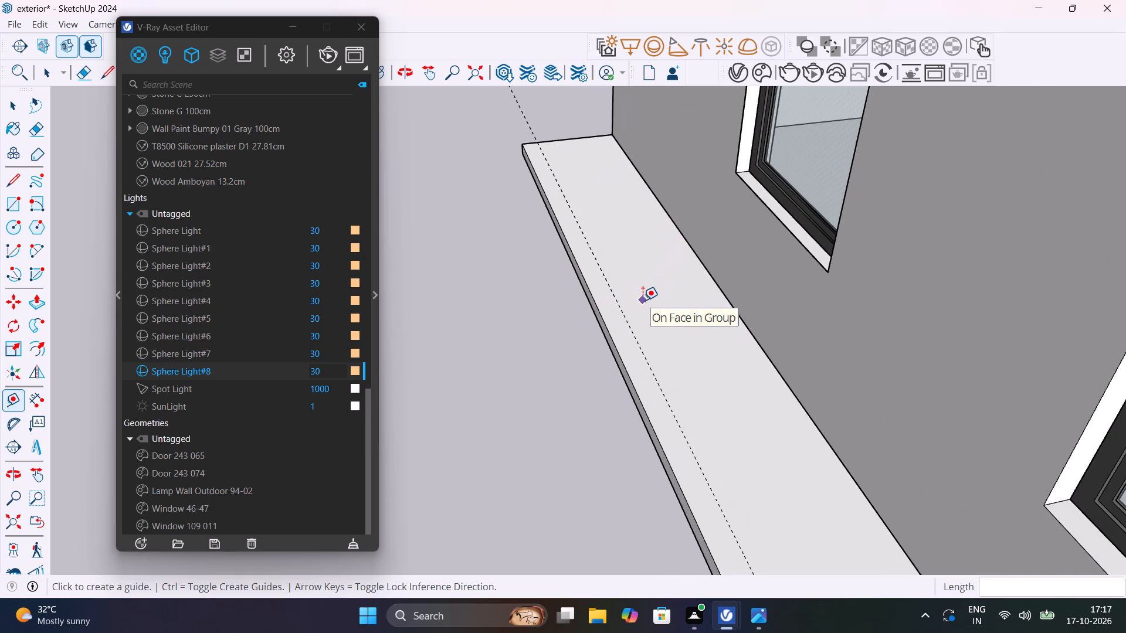
pyautogui.press('r')
pyautogui.click(529, 147)
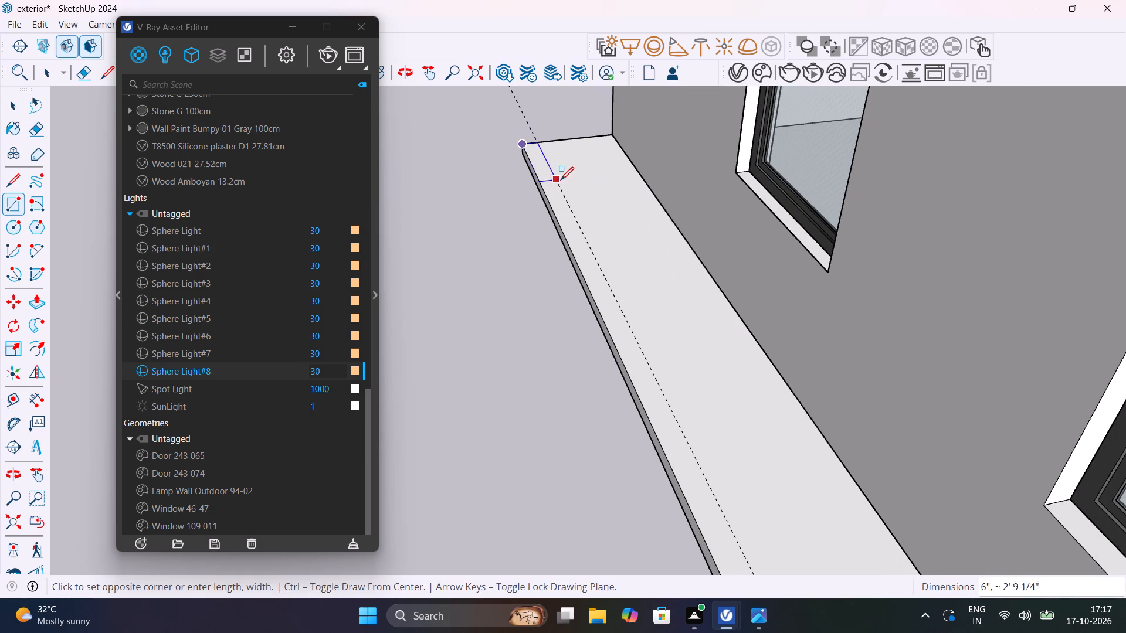
pyautogui.scroll(-17, 561, 180)
pyautogui.scroll(10, 639, 384)
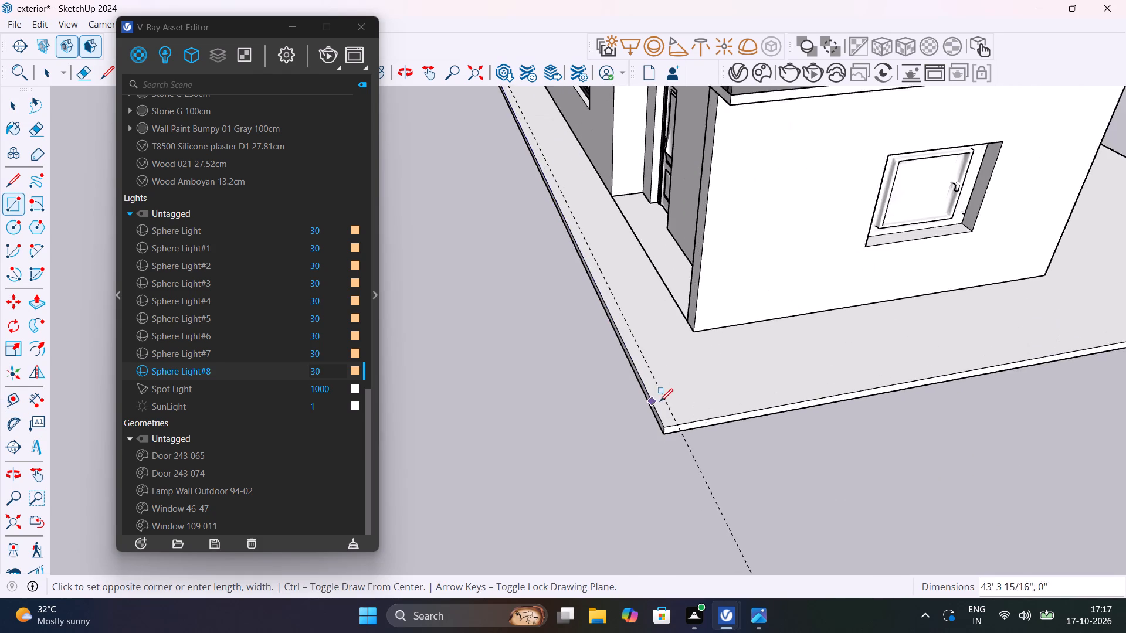
pyautogui.scroll(4, 660, 401)
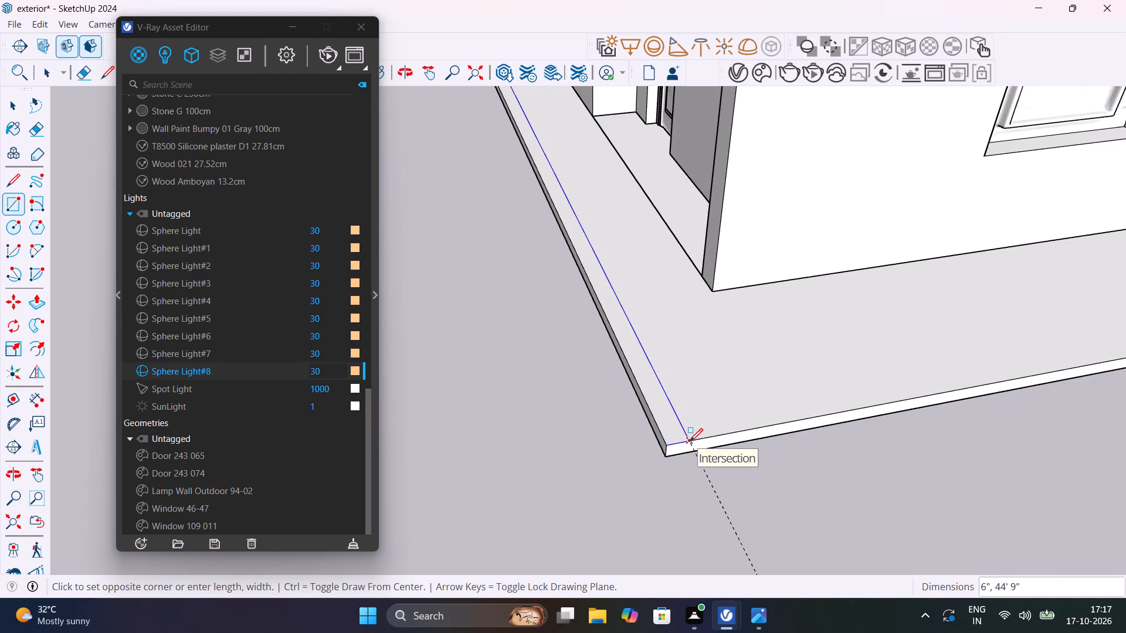
pyautogui.click(690, 441)
# Place a guide line on the slab parallel to its front edge, 2' inward from it.
pyautogui.scroll(-13, 691, 450)
pyautogui.scroll(6, 718, 457)
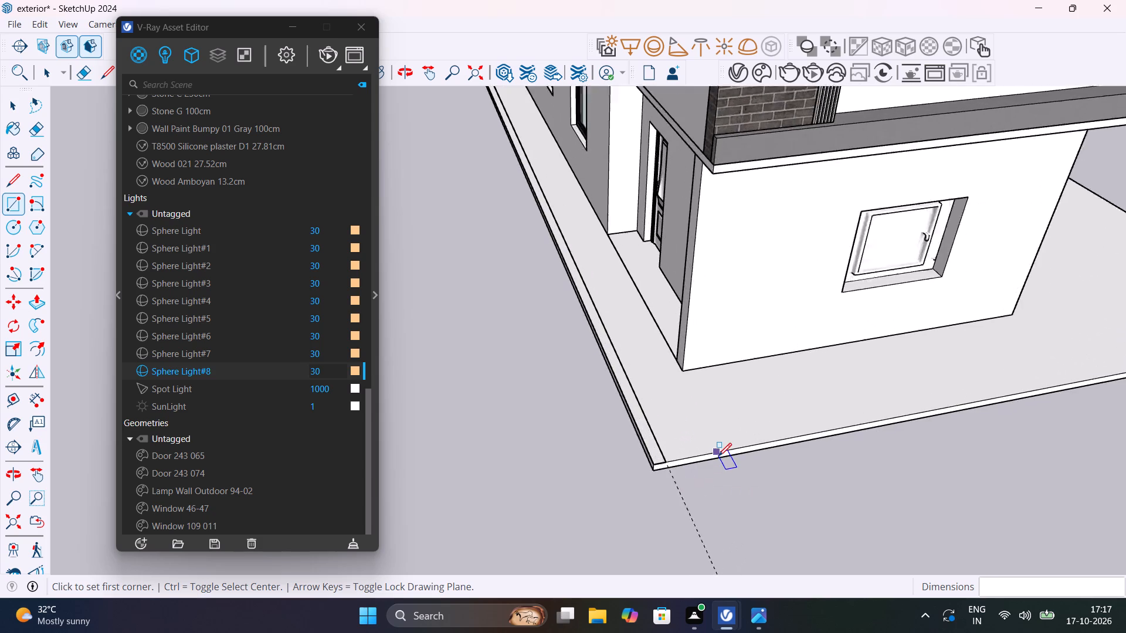
pyautogui.scroll(3, 718, 456)
pyautogui.press('space')
pyautogui.write('t')
pyautogui.click(717, 448)
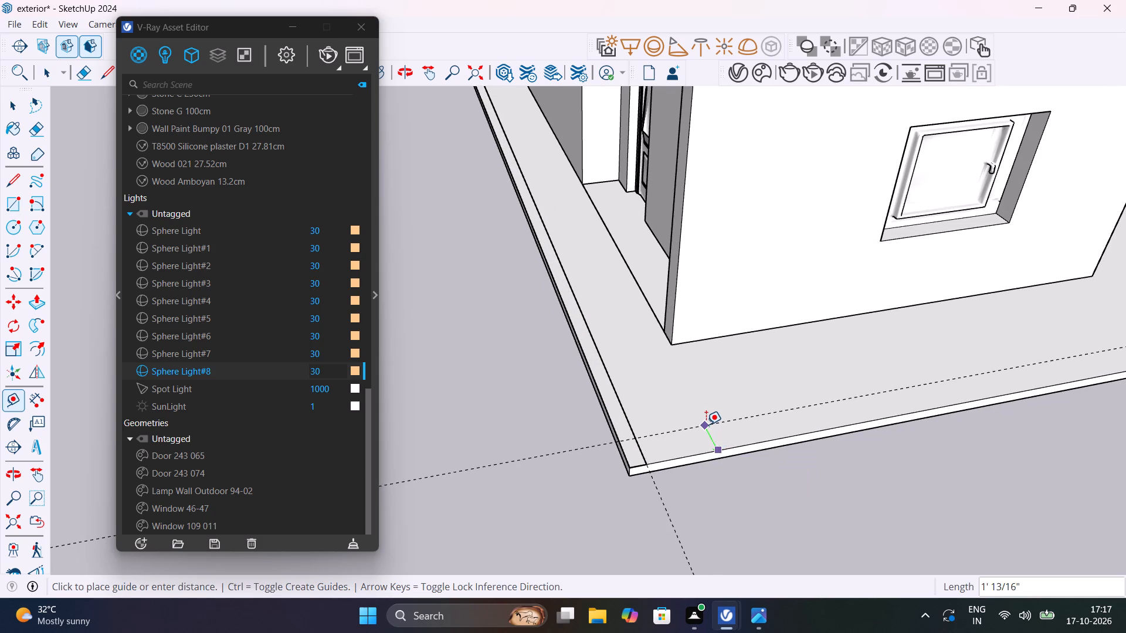
pyautogui.write('6"')
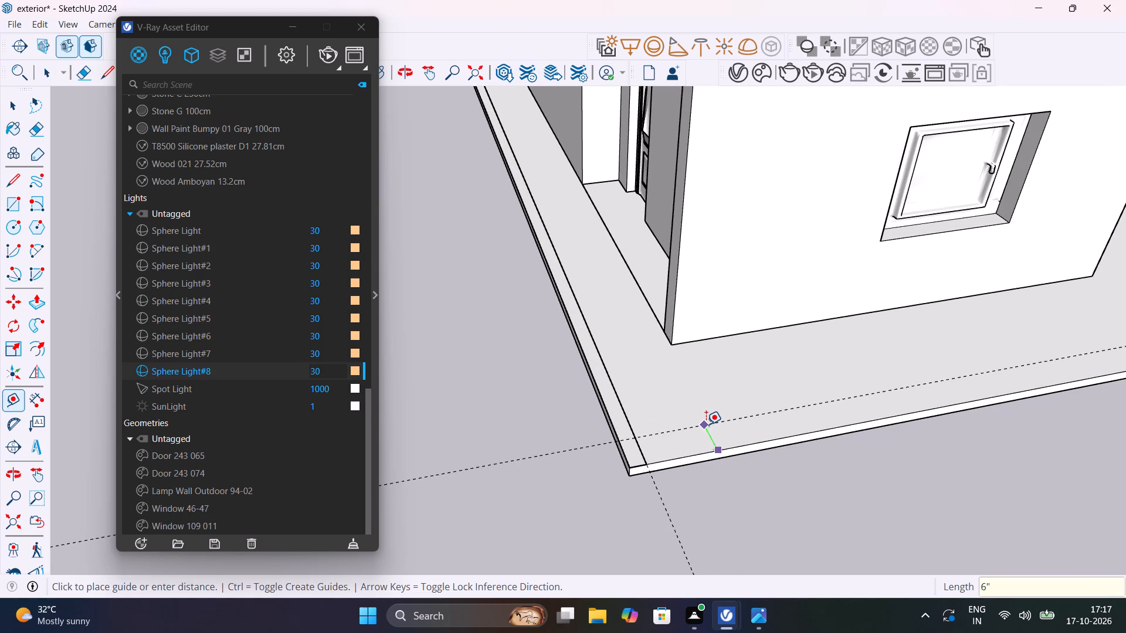
pyautogui.press('Return')
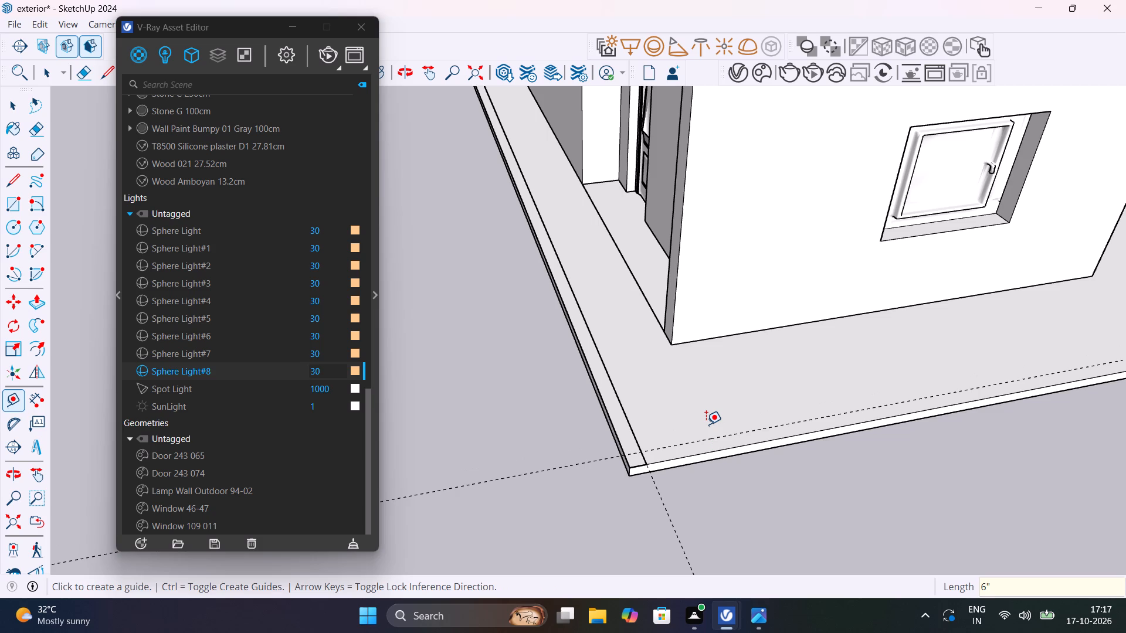
pyautogui.write("1'")
pyautogui.press('Return')
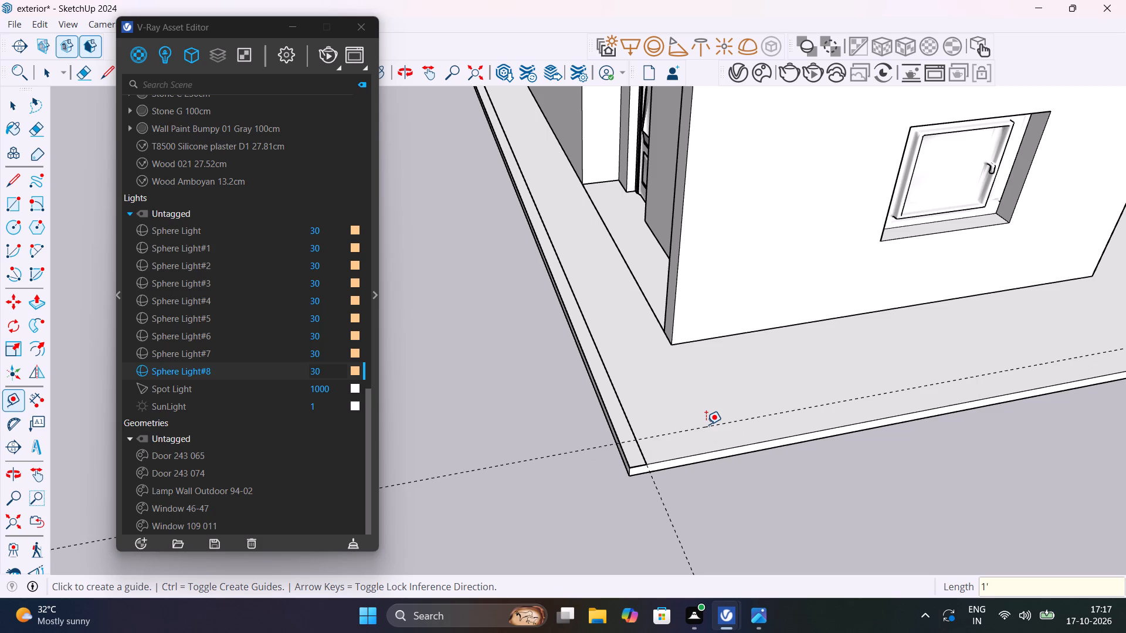
pyautogui.write("2'")
pyautogui.press('Return')
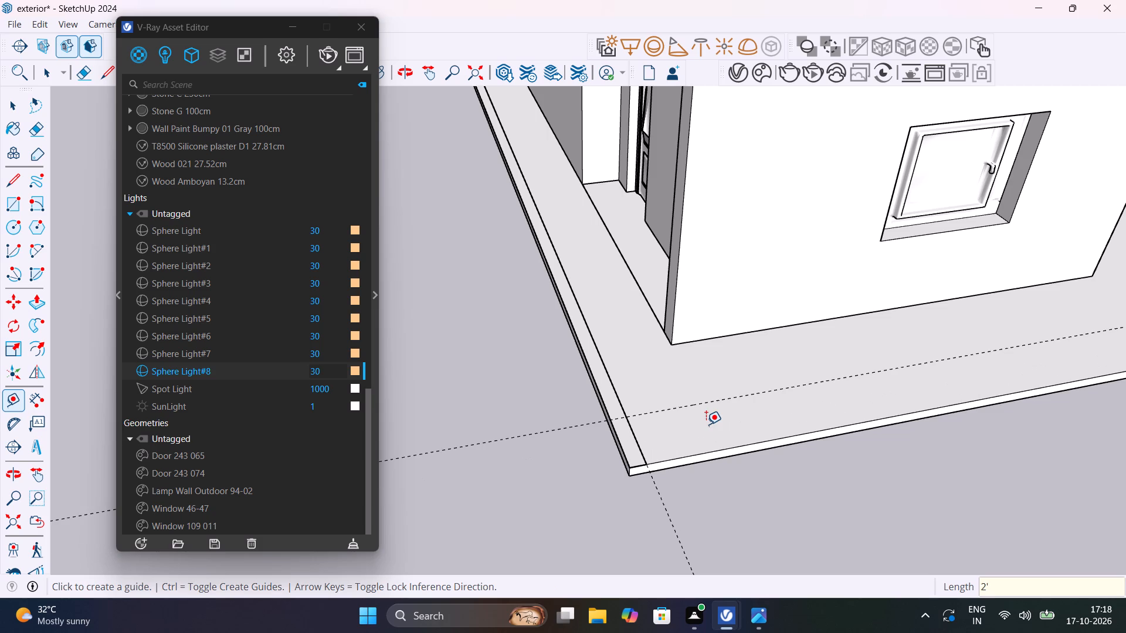
pyautogui.write("2'")
pyautogui.press('Return')
# Place a second guide line 1'6" from the front guide, offset toward the slab's front edge.
pyautogui.press('space')
pyautogui.scroll(-5, 691, 434)
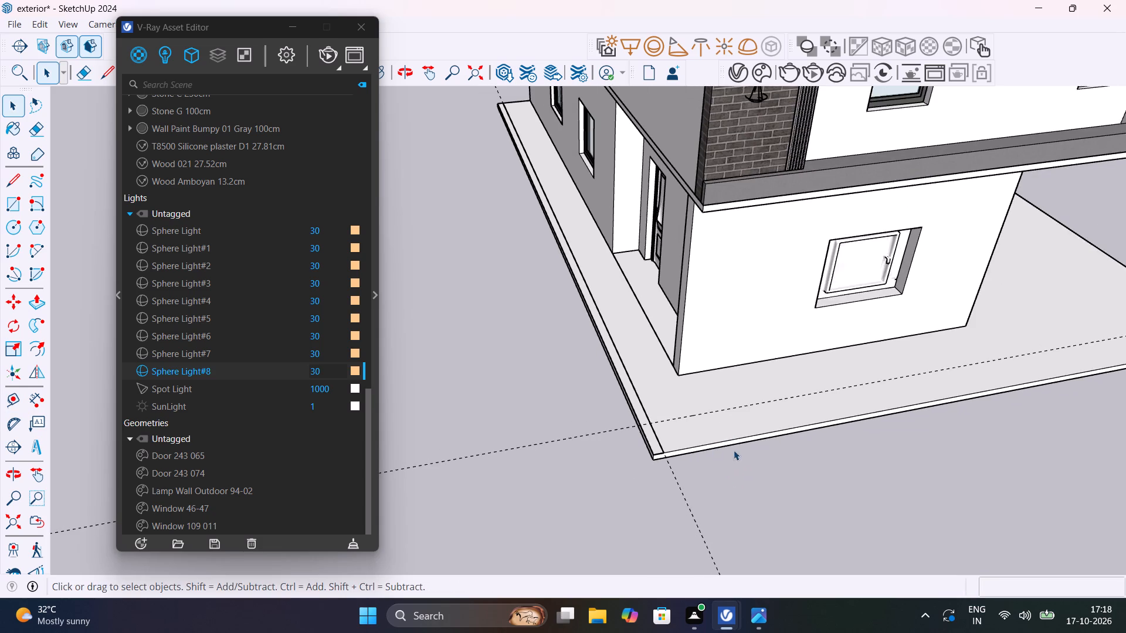
pyautogui.scroll(10, 697, 413)
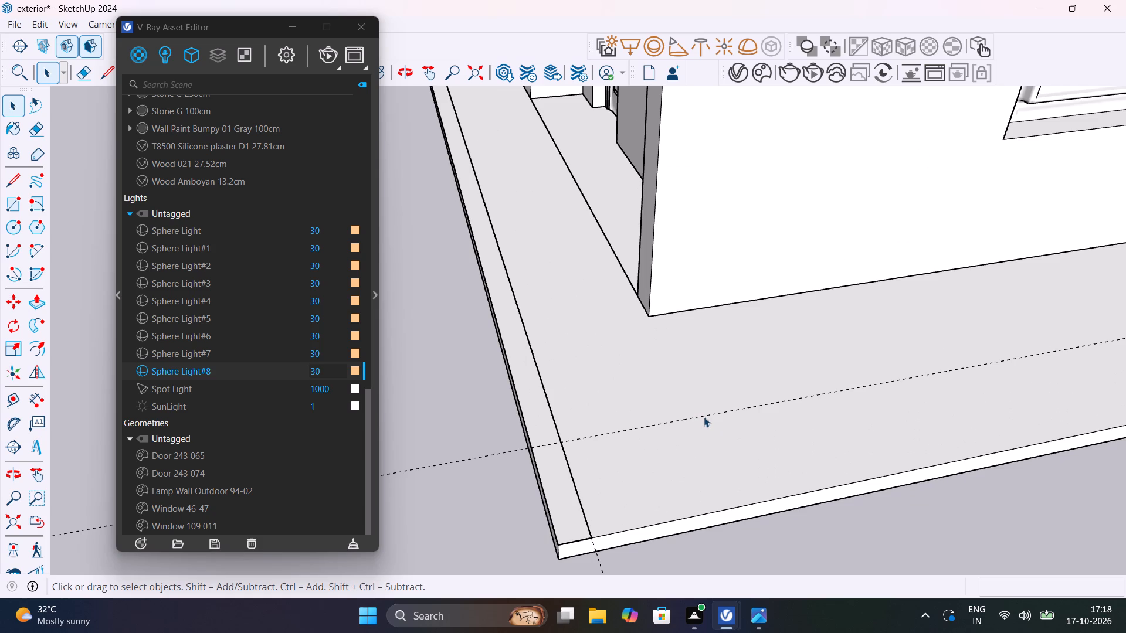
pyautogui.click(704, 417)
pyautogui.press('t')
pyautogui.click(704, 417)
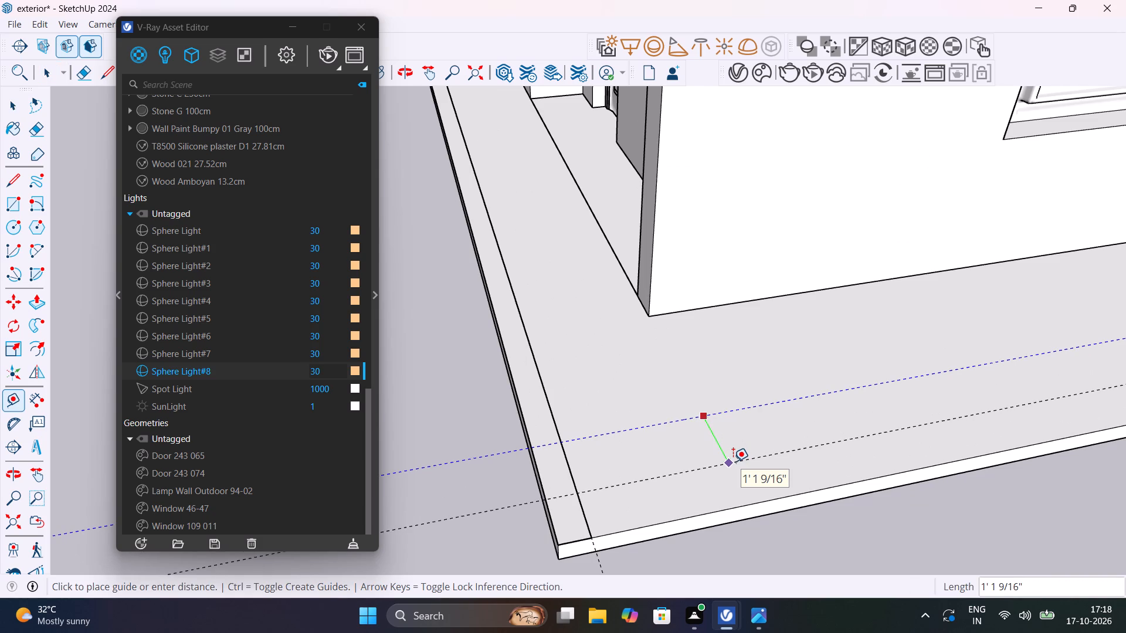
pyautogui.write("1'")
pyautogui.press('Return')
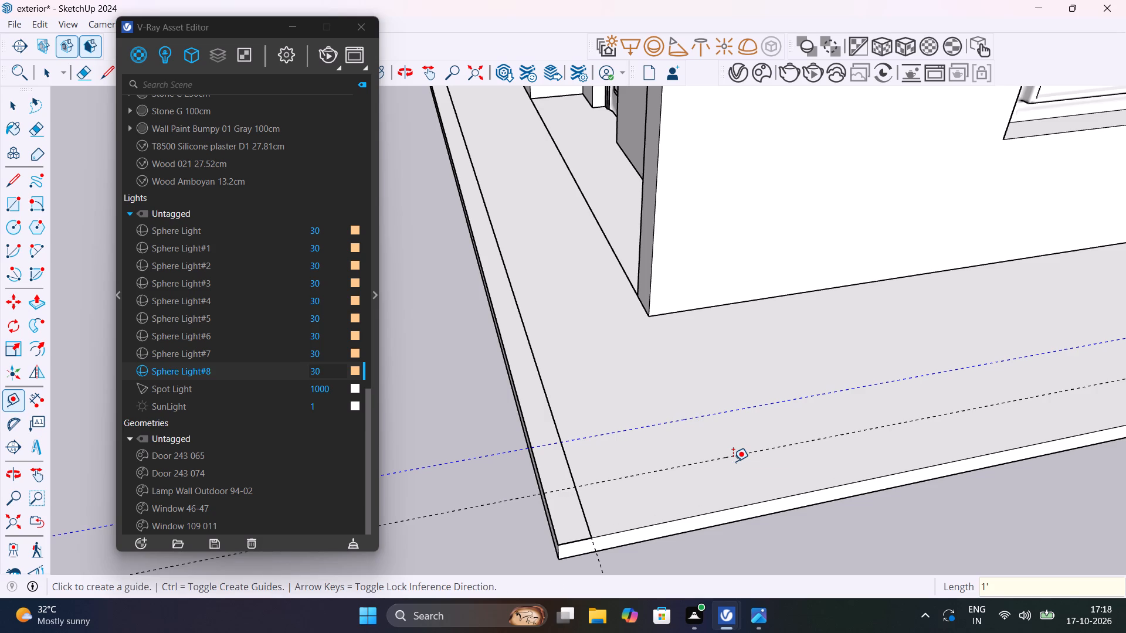
pyautogui.write("2'")
pyautogui.press('Return')
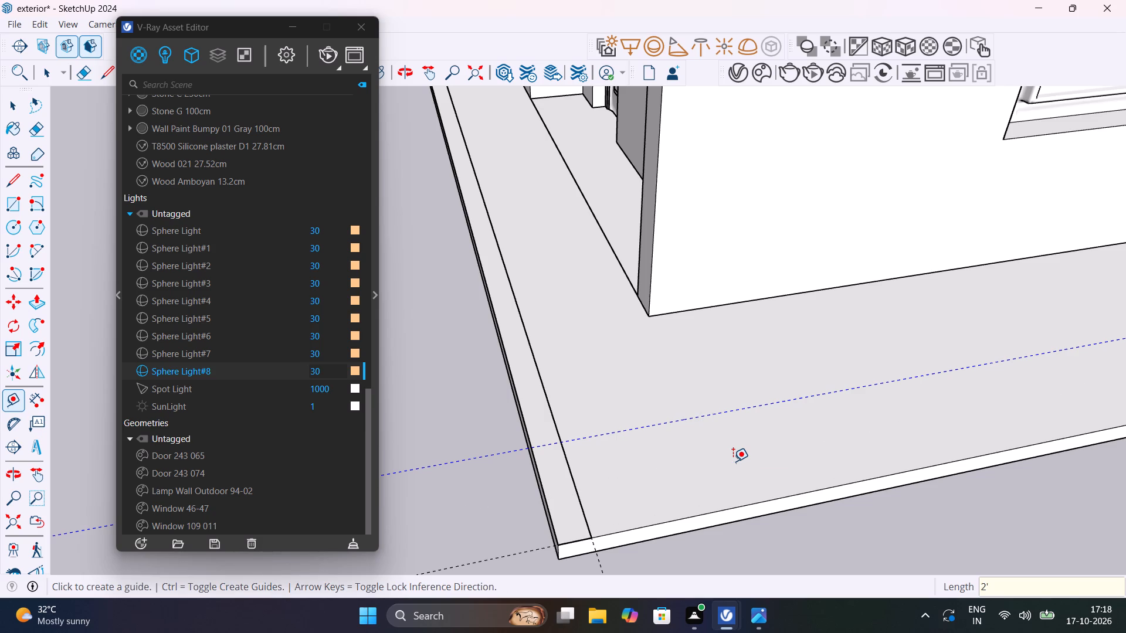
pyautogui.press('1')
pyautogui.press("'")
pyautogui.write('6"')
pyautogui.press('Return')
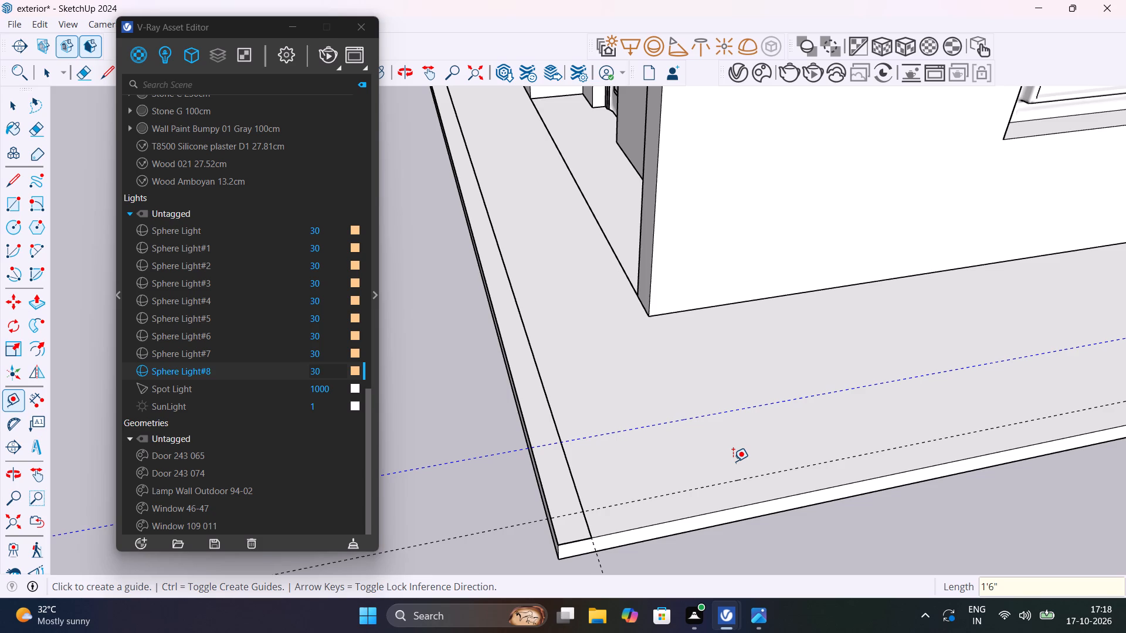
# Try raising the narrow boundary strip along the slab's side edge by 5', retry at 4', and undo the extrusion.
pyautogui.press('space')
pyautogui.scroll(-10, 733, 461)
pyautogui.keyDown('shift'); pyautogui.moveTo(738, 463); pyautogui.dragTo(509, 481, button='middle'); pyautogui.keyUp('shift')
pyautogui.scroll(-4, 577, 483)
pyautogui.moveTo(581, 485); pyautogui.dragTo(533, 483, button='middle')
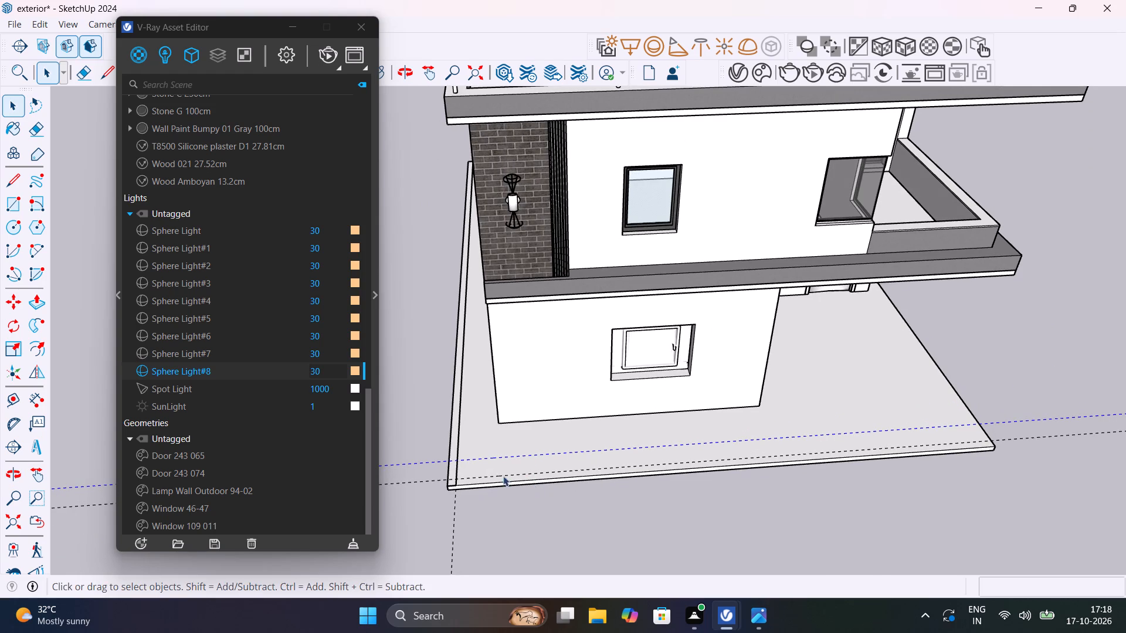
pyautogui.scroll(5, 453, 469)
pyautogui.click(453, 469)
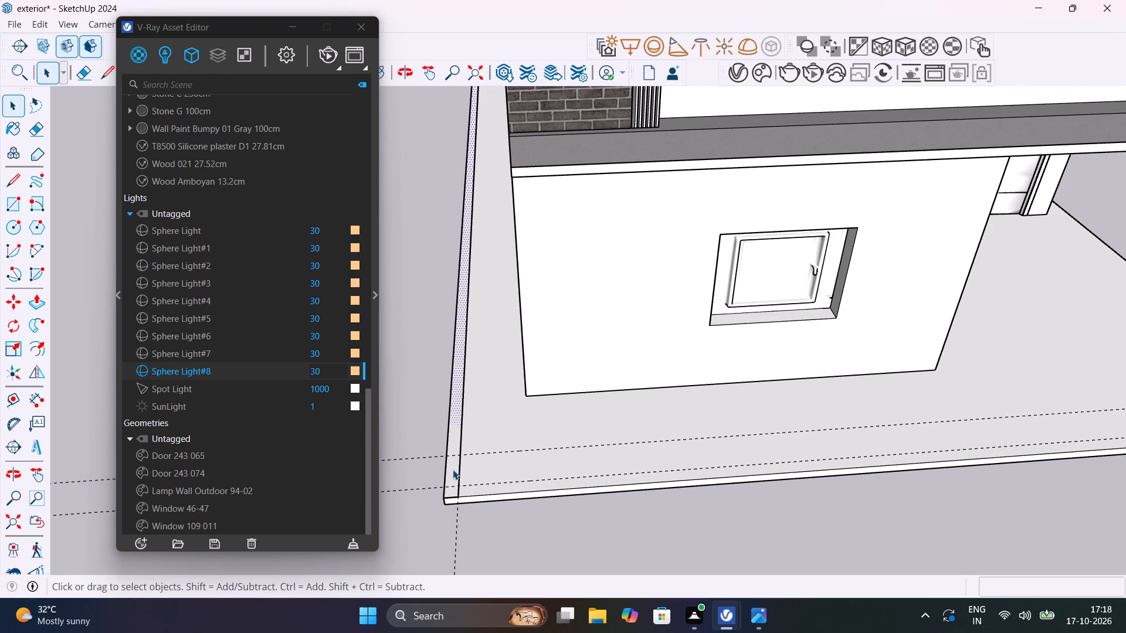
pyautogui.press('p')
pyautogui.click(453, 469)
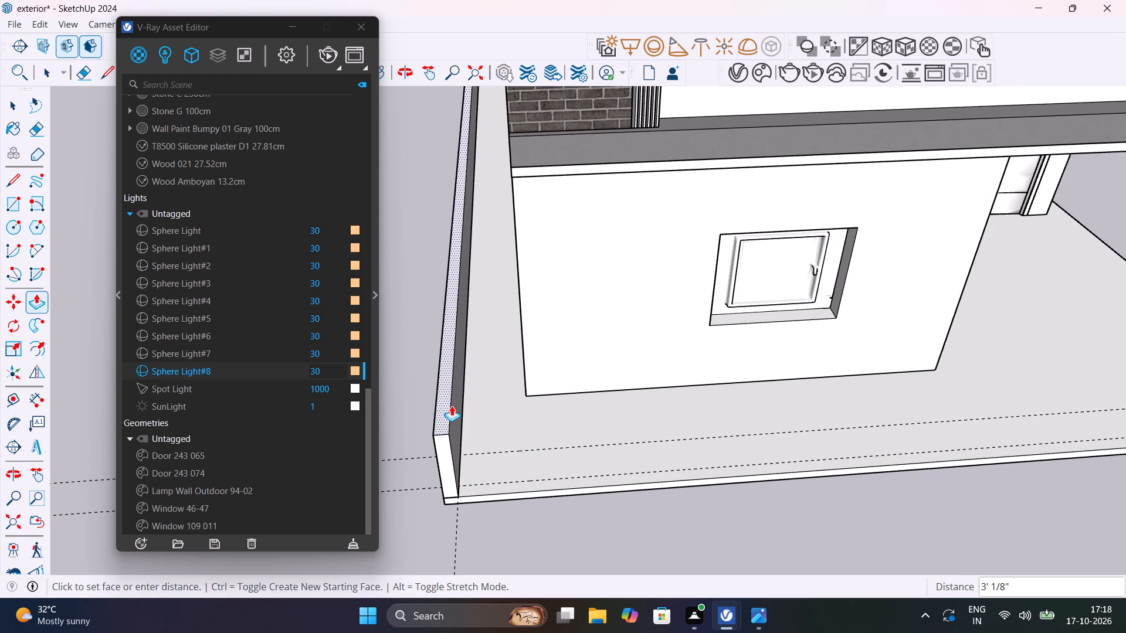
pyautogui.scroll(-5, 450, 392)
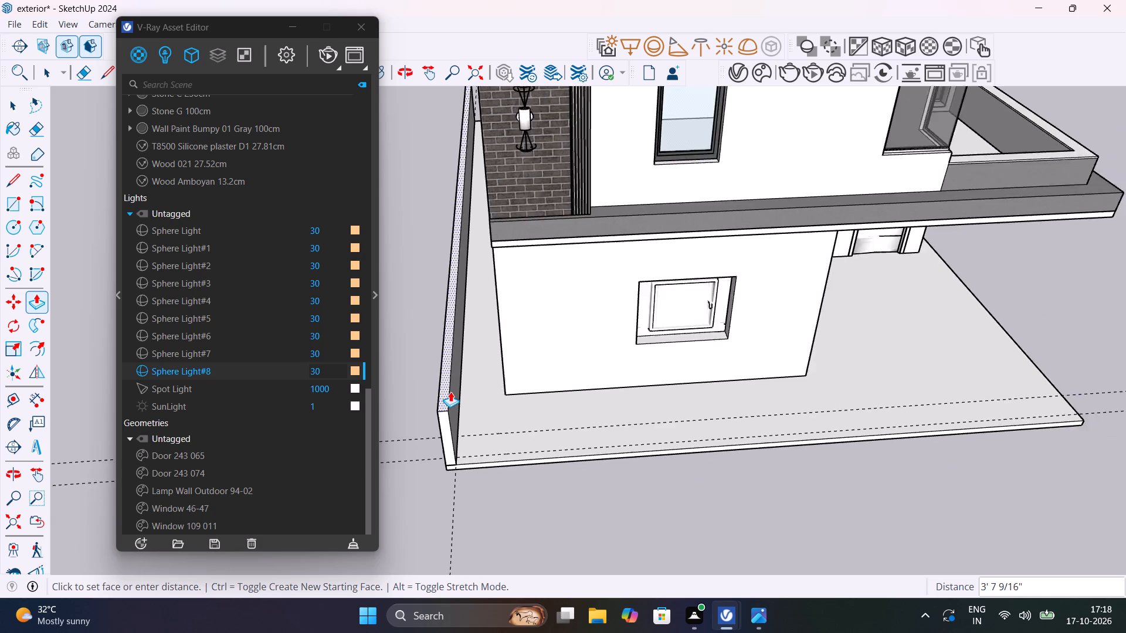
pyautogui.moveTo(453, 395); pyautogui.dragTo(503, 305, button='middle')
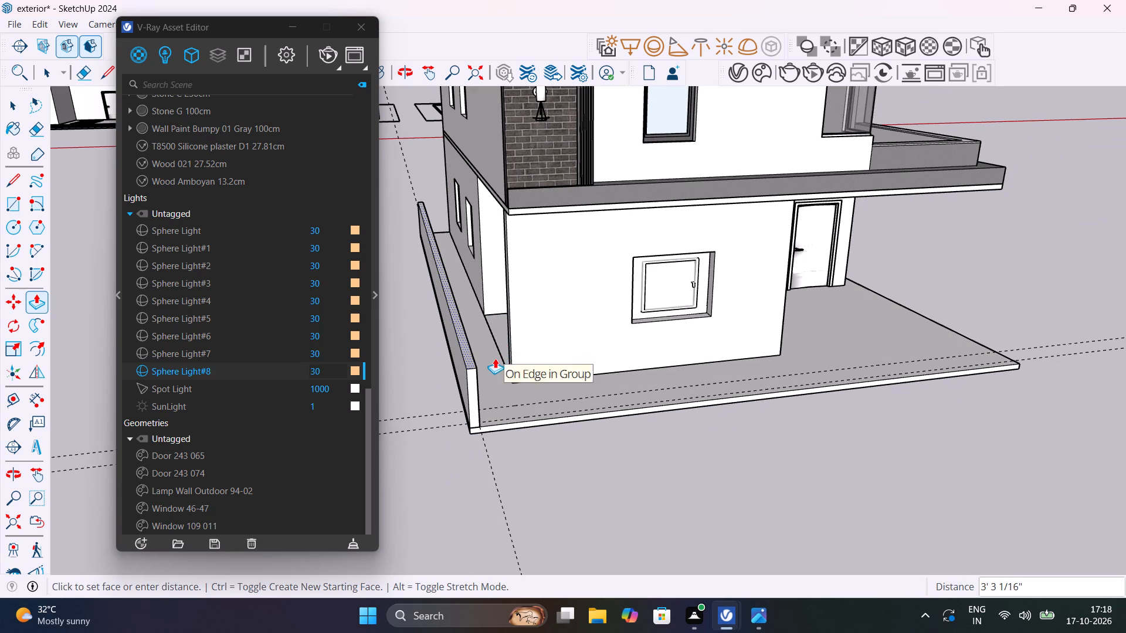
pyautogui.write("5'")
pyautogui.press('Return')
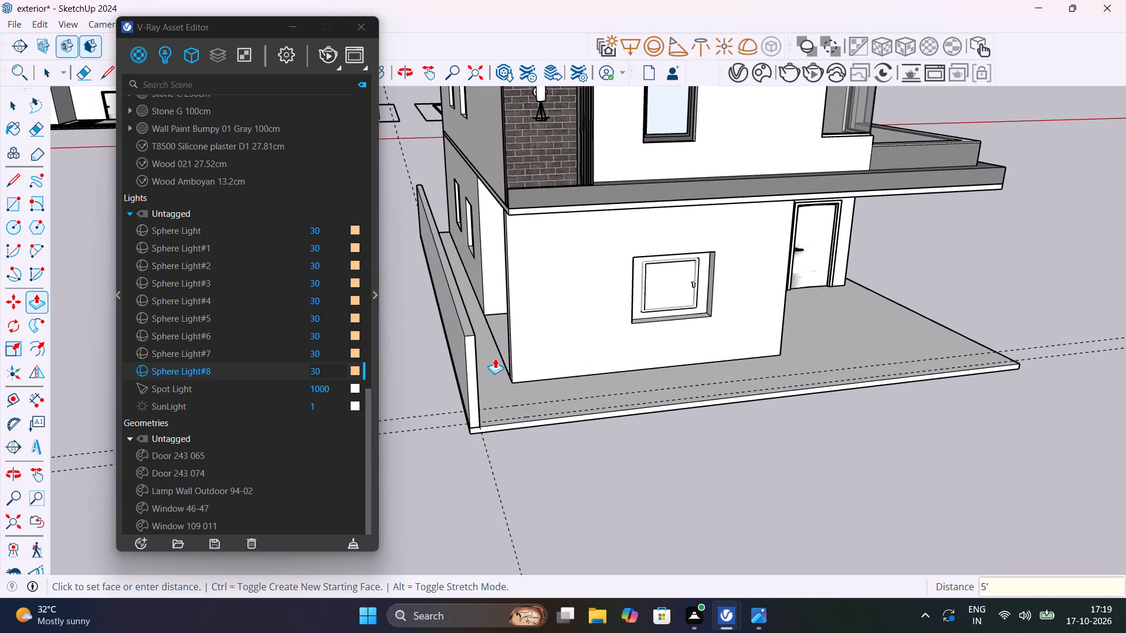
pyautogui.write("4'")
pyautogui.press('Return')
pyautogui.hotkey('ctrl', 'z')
# Push/Pull the boundary strip along the slab's side edge up 3' as a wall.
pyautogui.scroll(7, 474, 399)
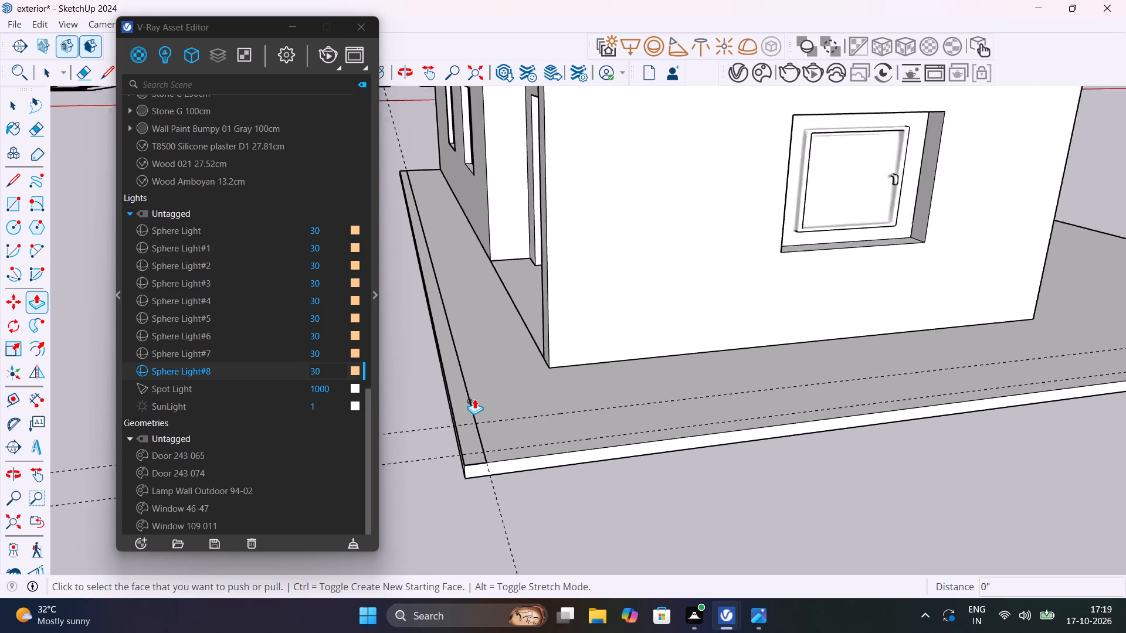
pyautogui.scroll(2, 474, 399)
pyautogui.click(465, 411)
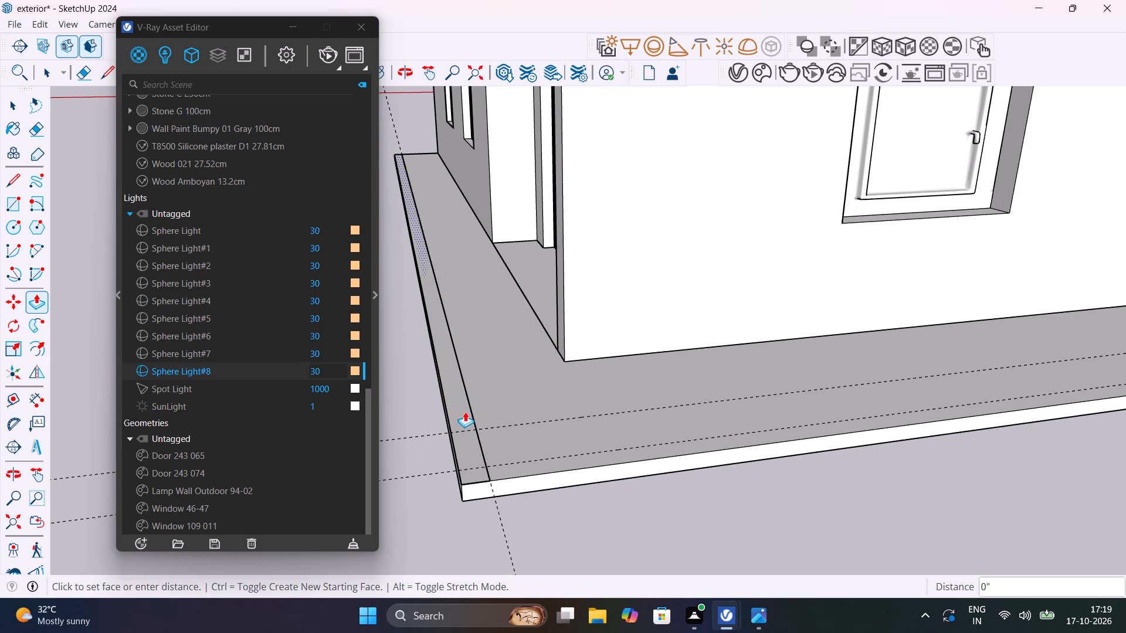
pyautogui.write("3'")
pyautogui.press('Return')
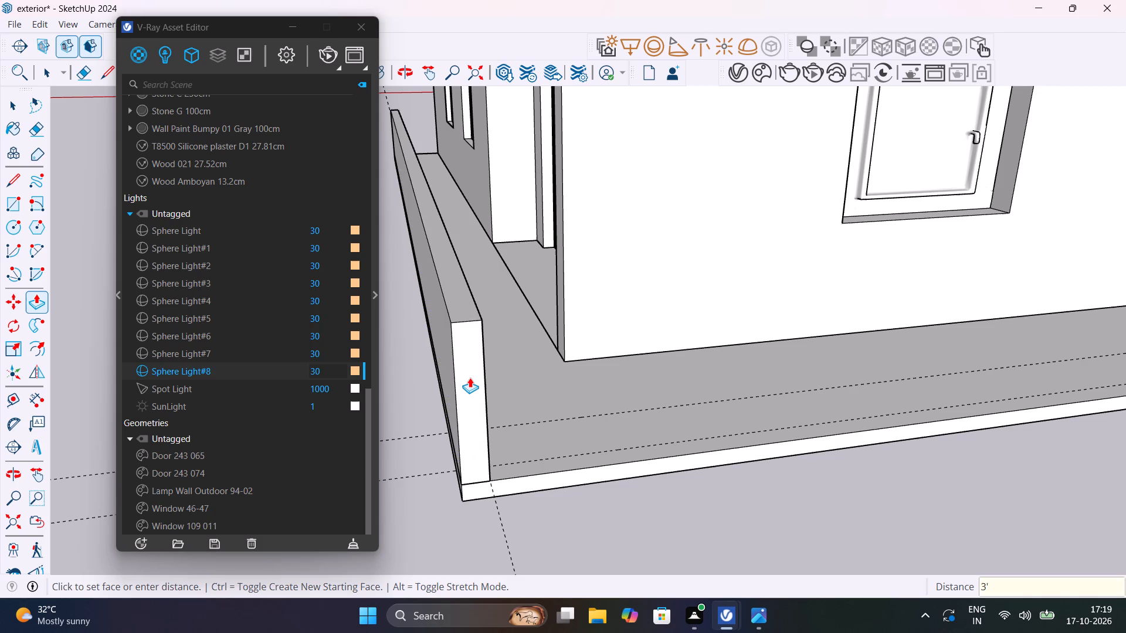
pyautogui.moveTo(519, 424); pyautogui.dragTo(511, 445, button='middle')
pyautogui.scroll(1, 511, 445)
# Thicken the 3' side boundary wall by pulling its inner face about 3" toward the house.
pyautogui.press('space')
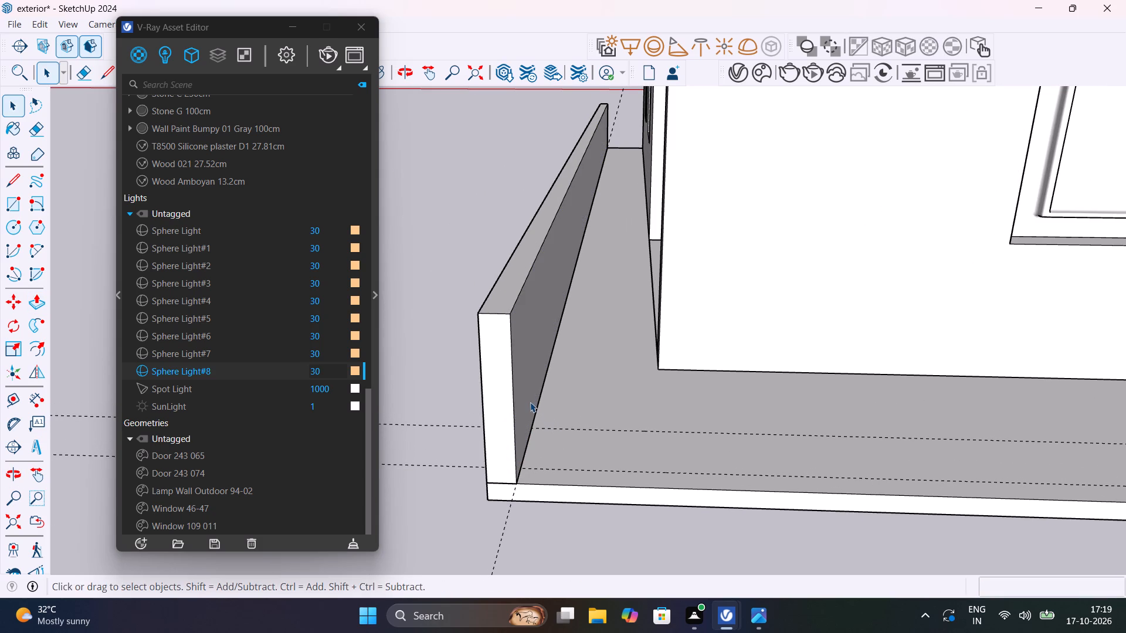
pyautogui.click(530, 402)
pyautogui.press('p')
pyautogui.click(530, 402)
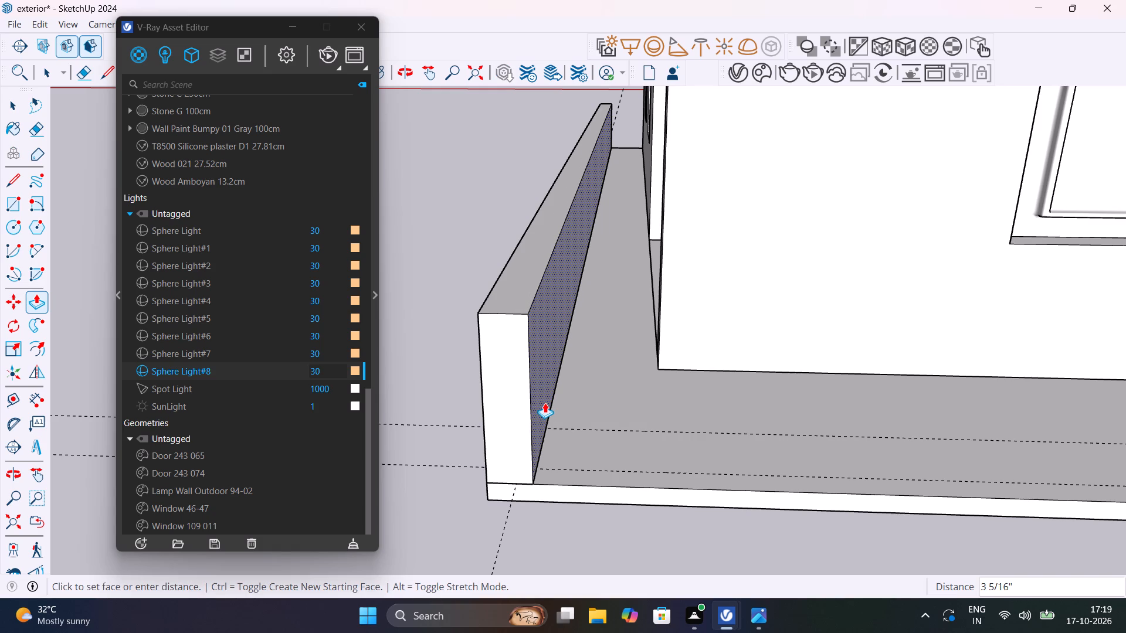
pyautogui.click(546, 403)
pyautogui.press('space')
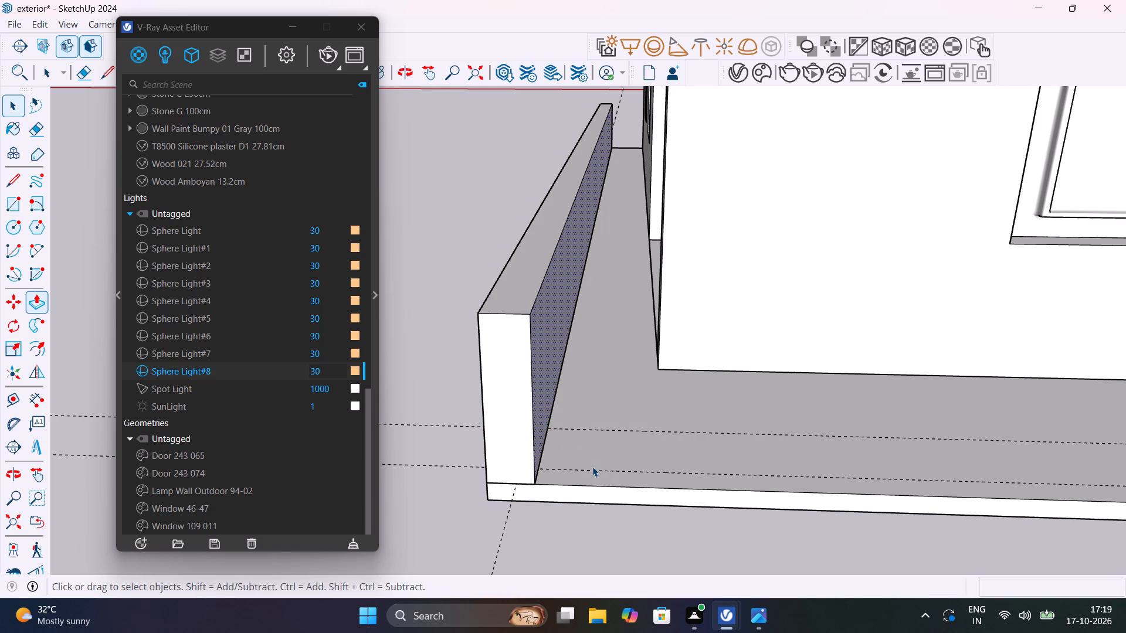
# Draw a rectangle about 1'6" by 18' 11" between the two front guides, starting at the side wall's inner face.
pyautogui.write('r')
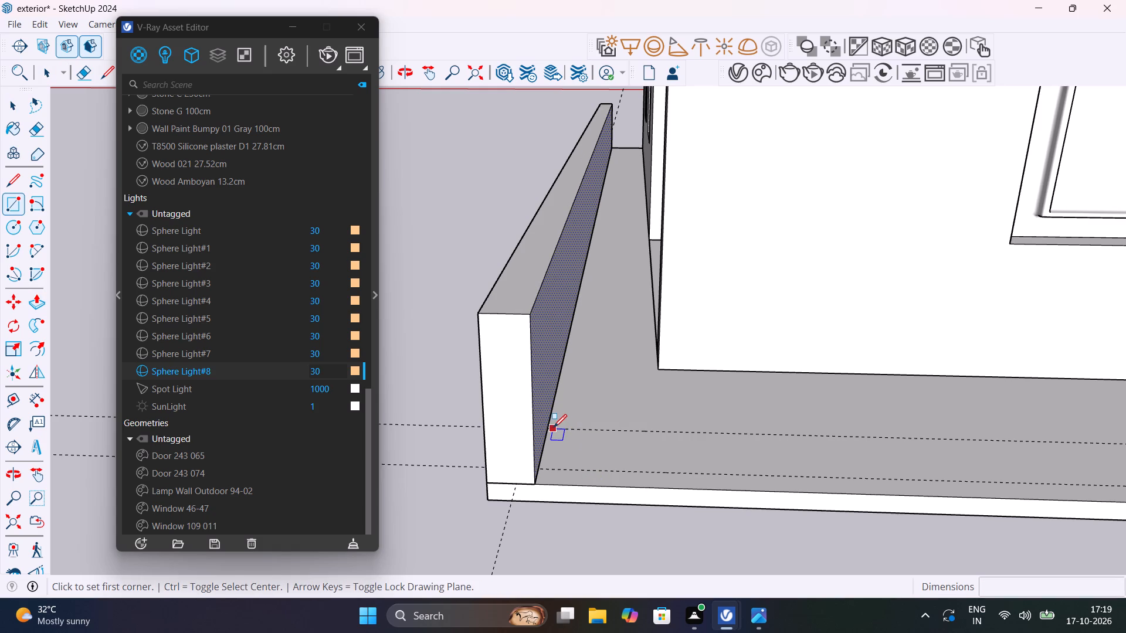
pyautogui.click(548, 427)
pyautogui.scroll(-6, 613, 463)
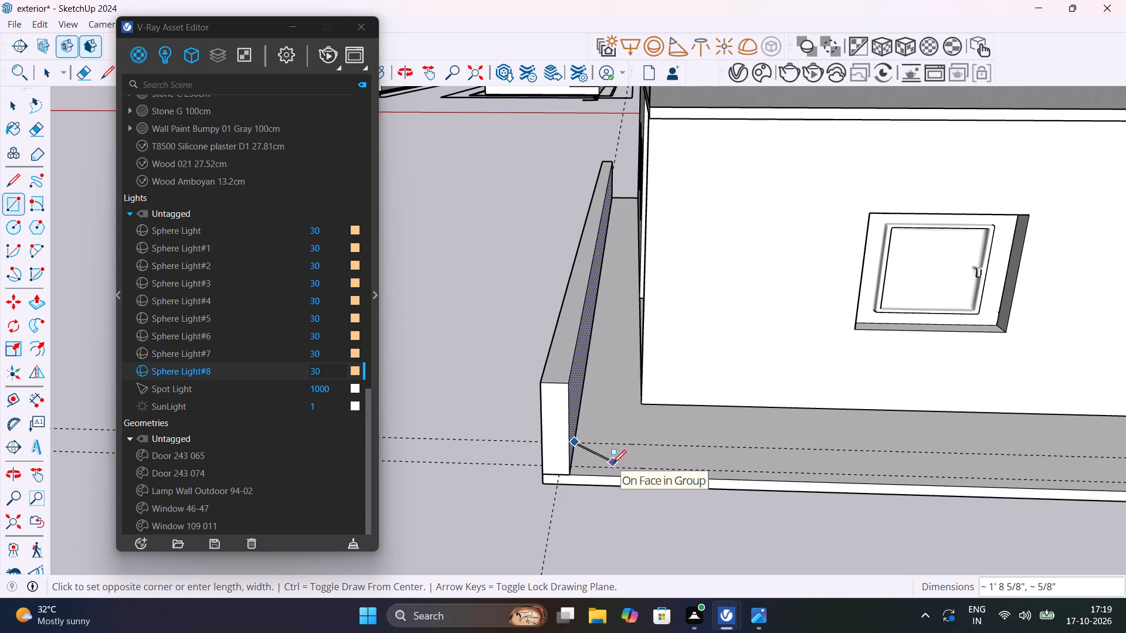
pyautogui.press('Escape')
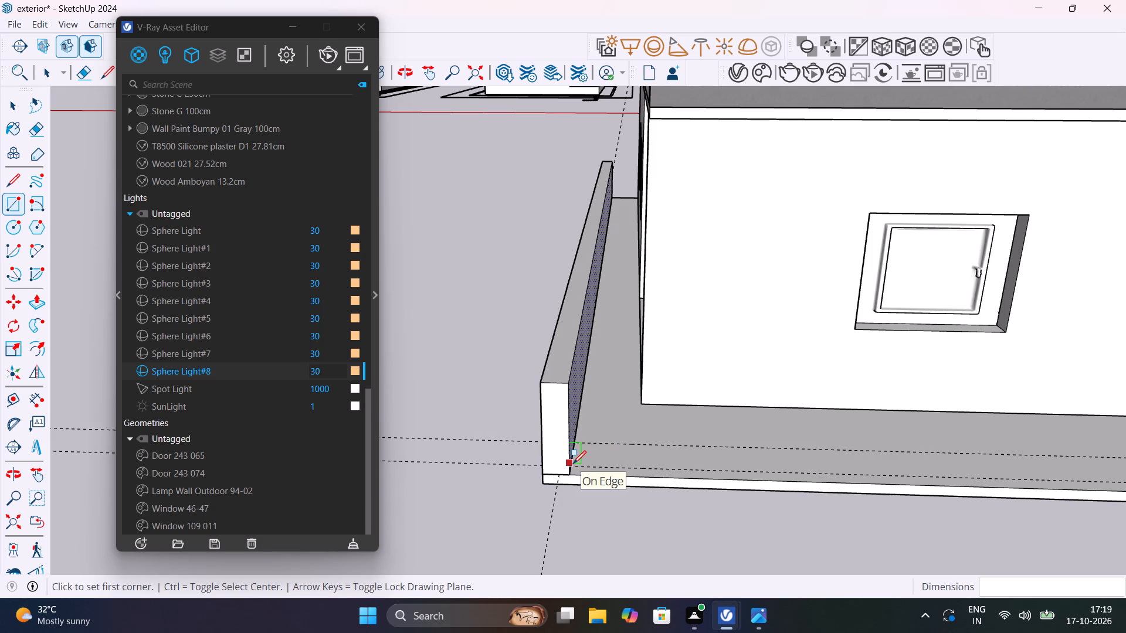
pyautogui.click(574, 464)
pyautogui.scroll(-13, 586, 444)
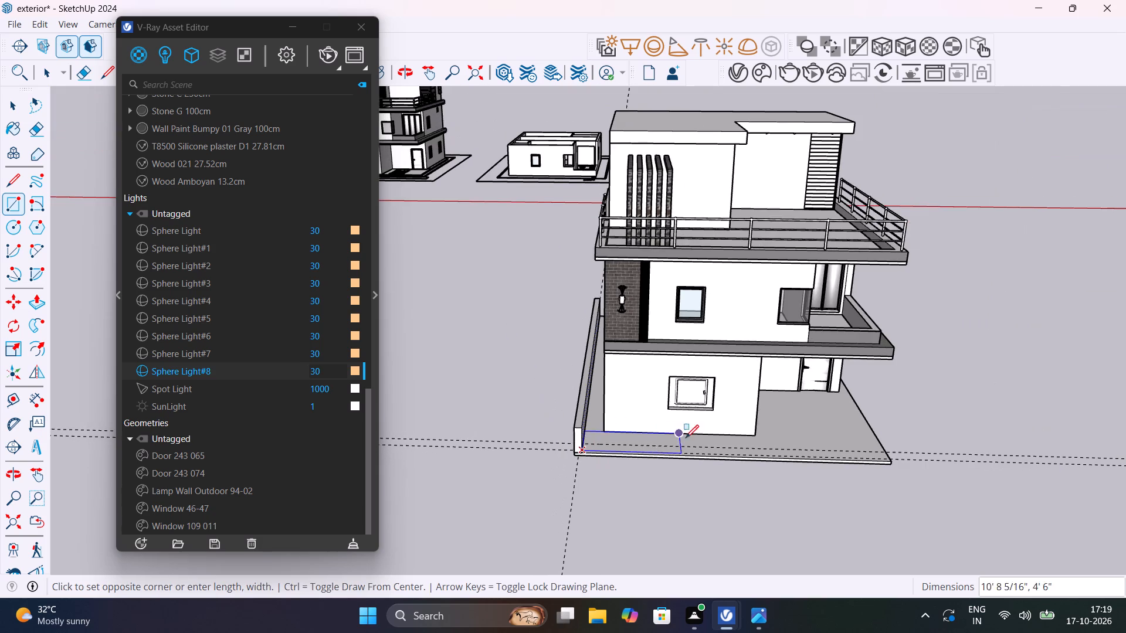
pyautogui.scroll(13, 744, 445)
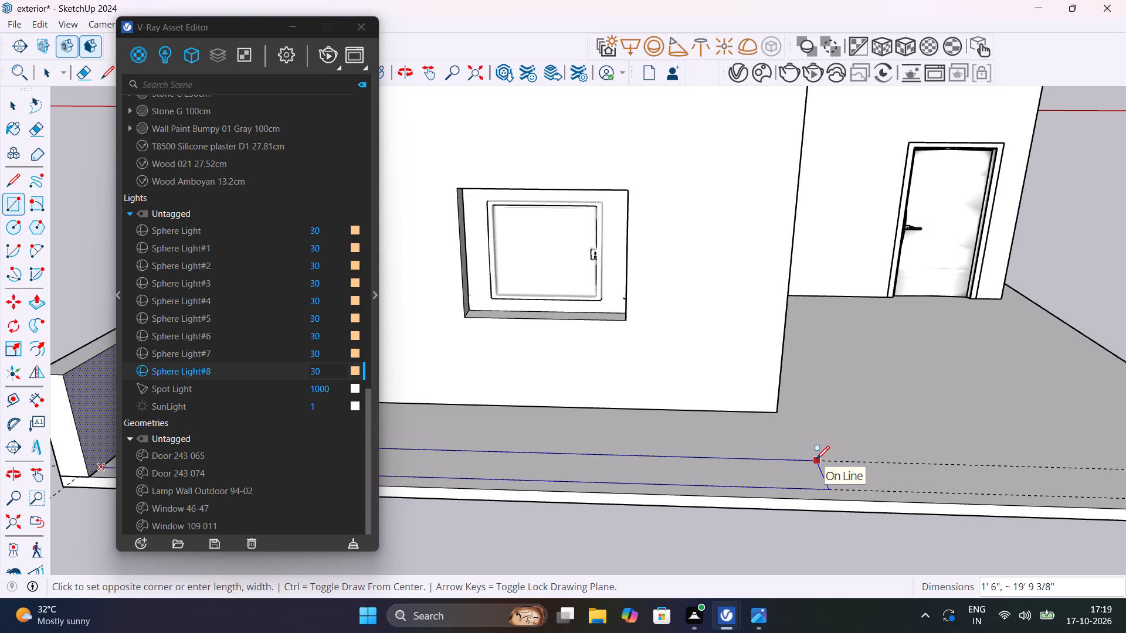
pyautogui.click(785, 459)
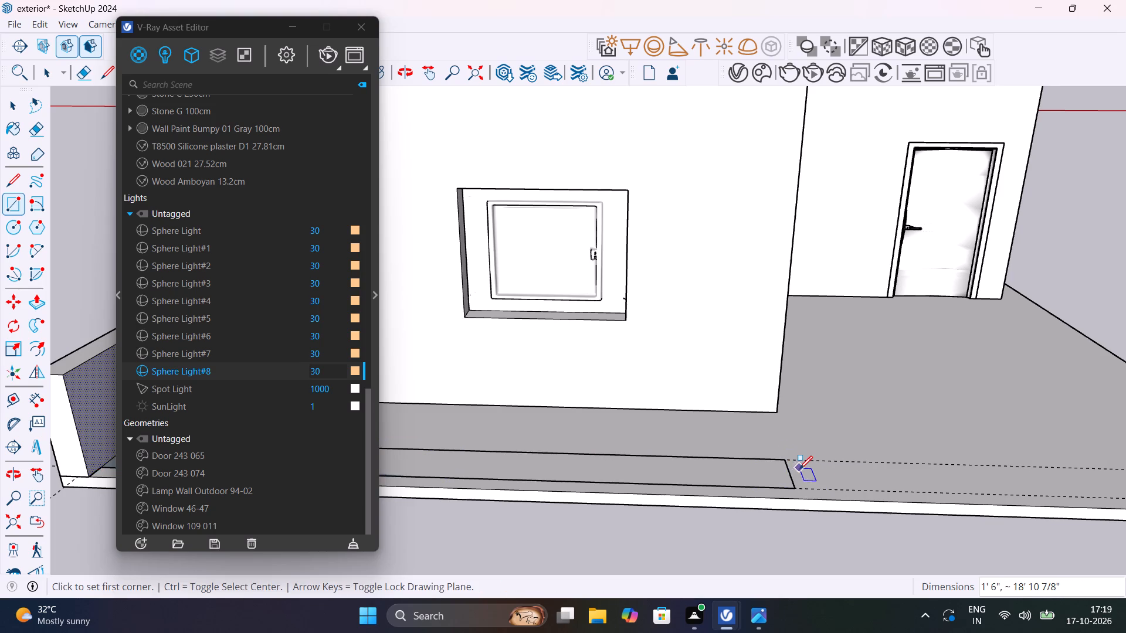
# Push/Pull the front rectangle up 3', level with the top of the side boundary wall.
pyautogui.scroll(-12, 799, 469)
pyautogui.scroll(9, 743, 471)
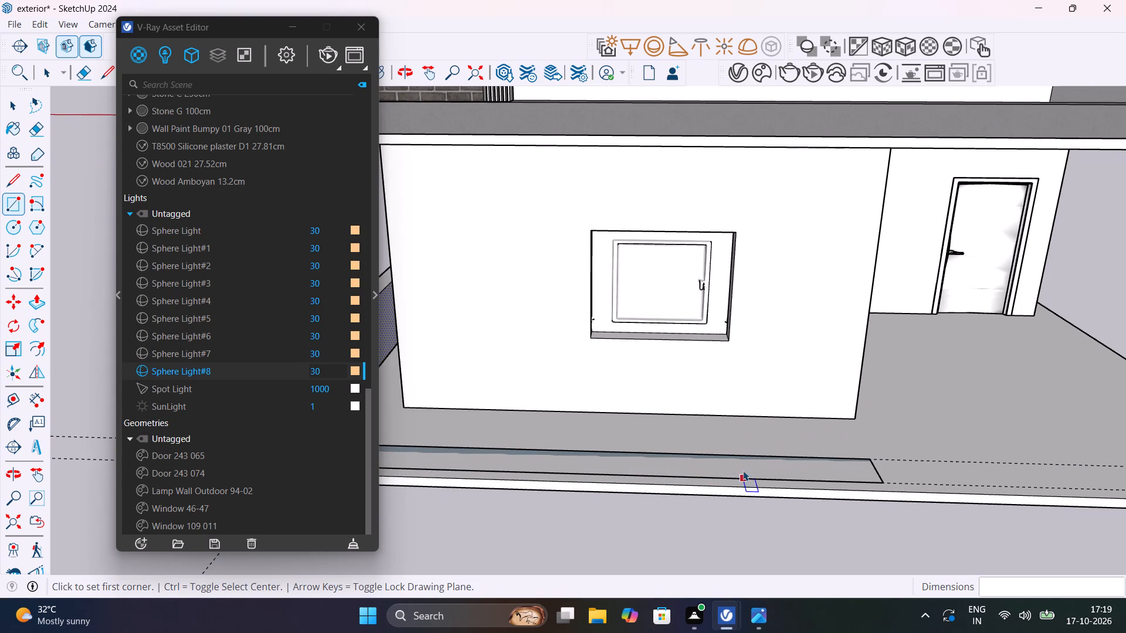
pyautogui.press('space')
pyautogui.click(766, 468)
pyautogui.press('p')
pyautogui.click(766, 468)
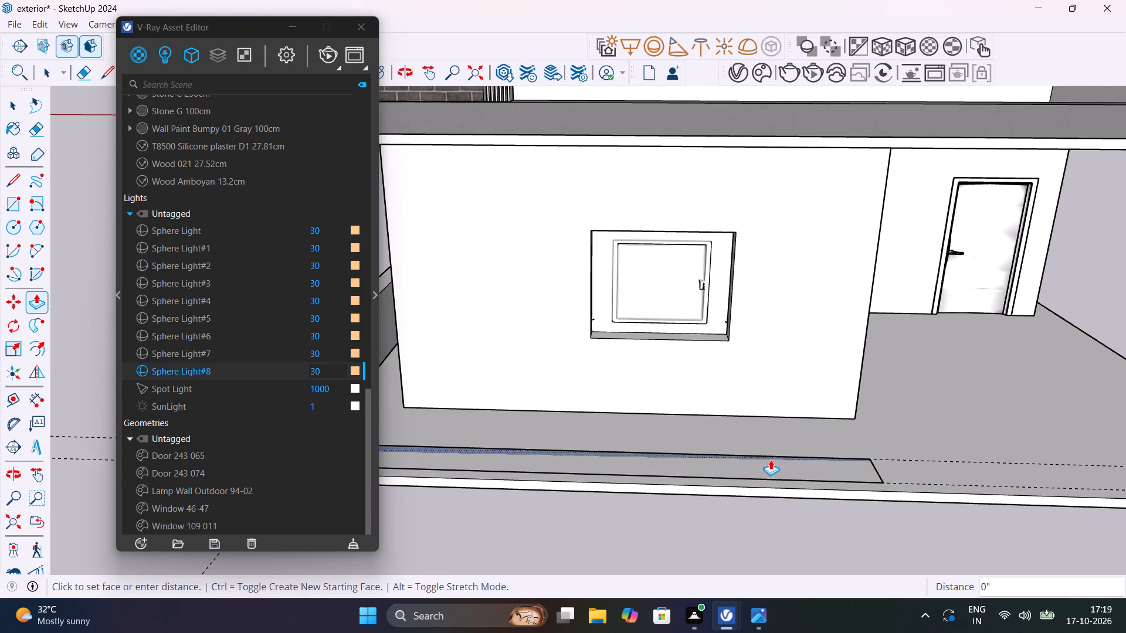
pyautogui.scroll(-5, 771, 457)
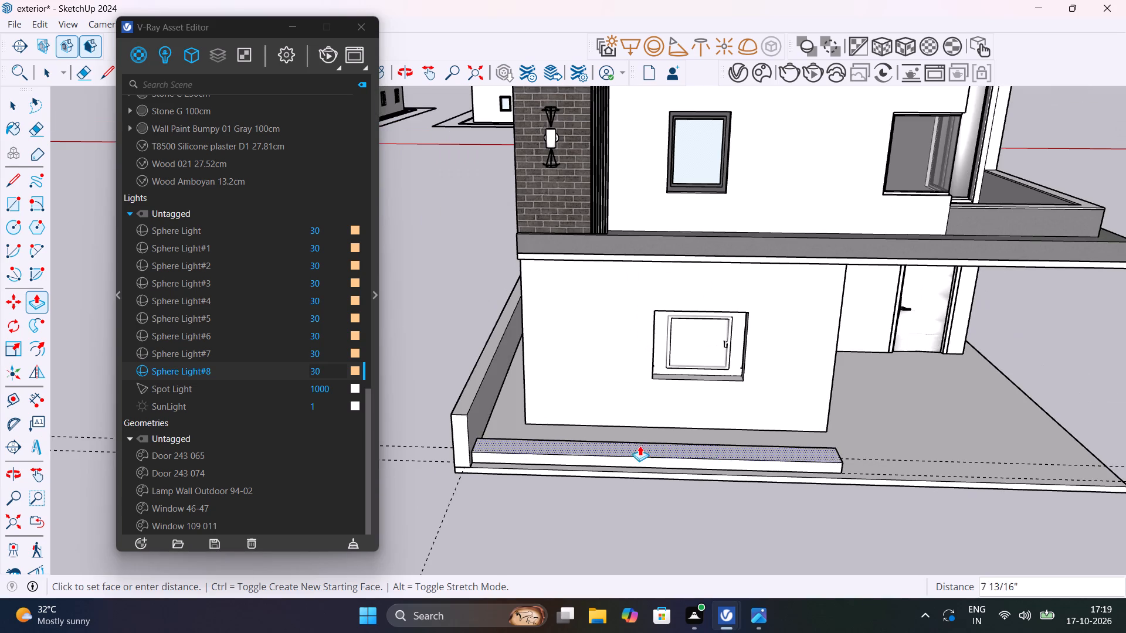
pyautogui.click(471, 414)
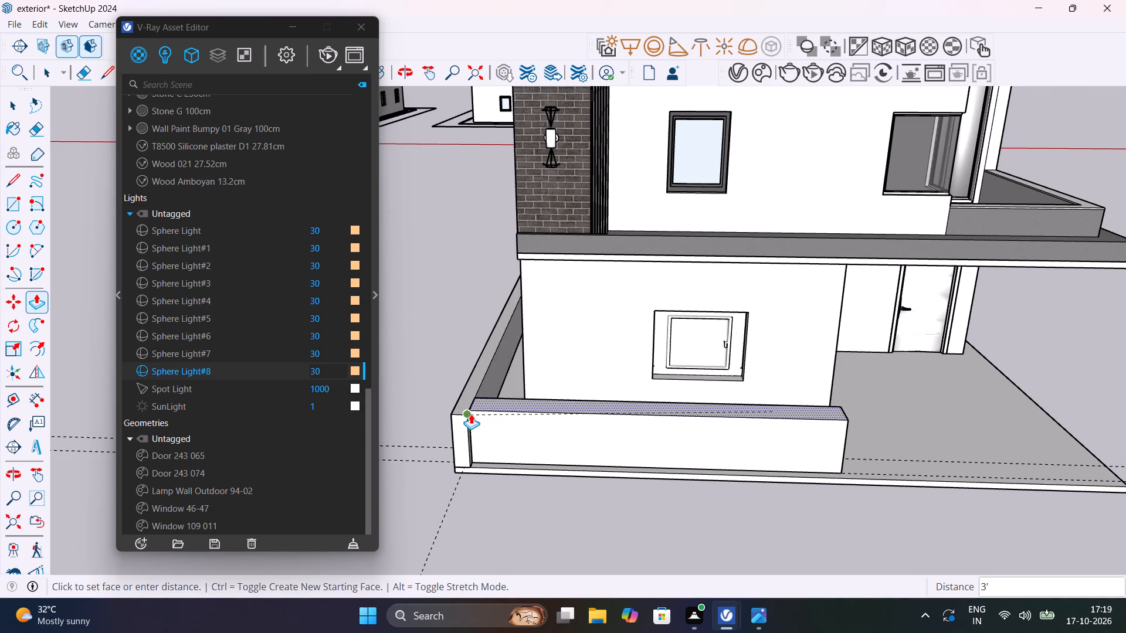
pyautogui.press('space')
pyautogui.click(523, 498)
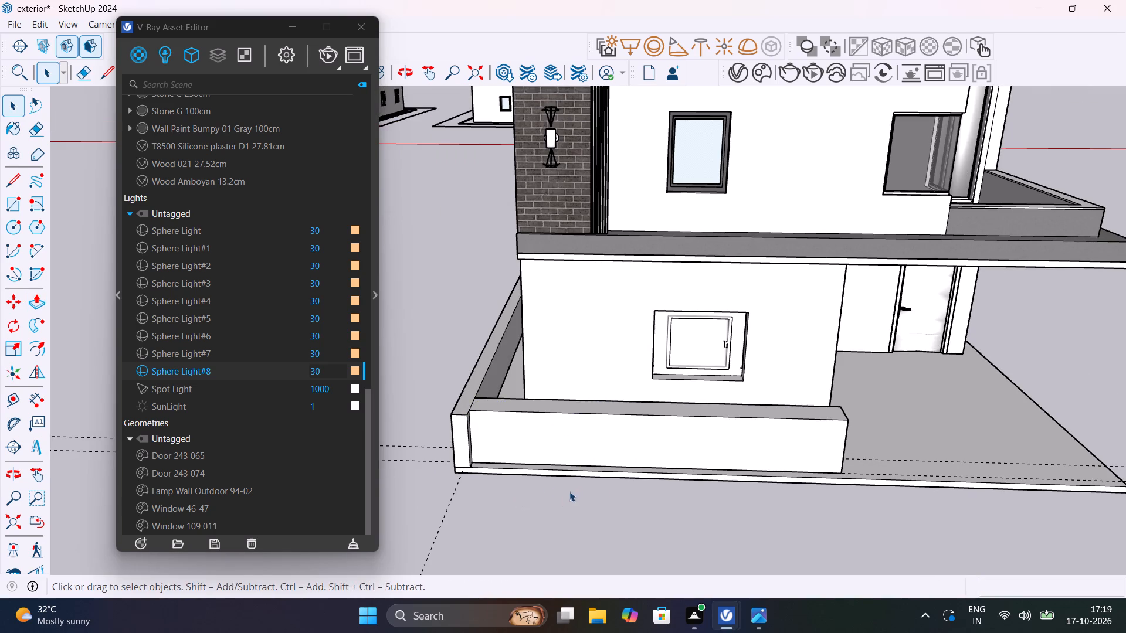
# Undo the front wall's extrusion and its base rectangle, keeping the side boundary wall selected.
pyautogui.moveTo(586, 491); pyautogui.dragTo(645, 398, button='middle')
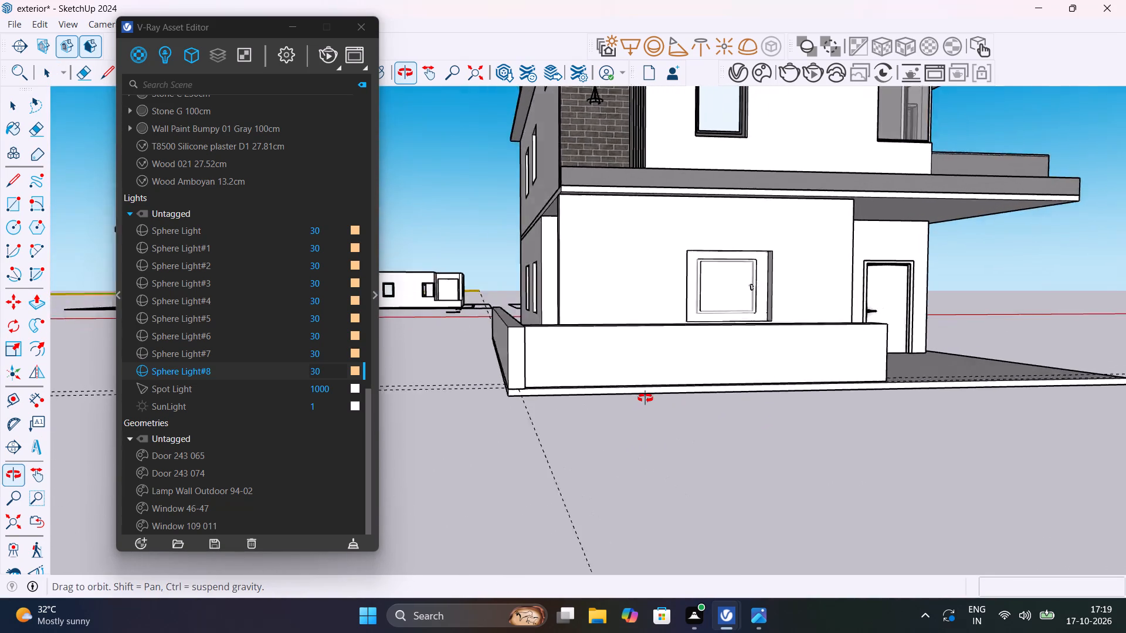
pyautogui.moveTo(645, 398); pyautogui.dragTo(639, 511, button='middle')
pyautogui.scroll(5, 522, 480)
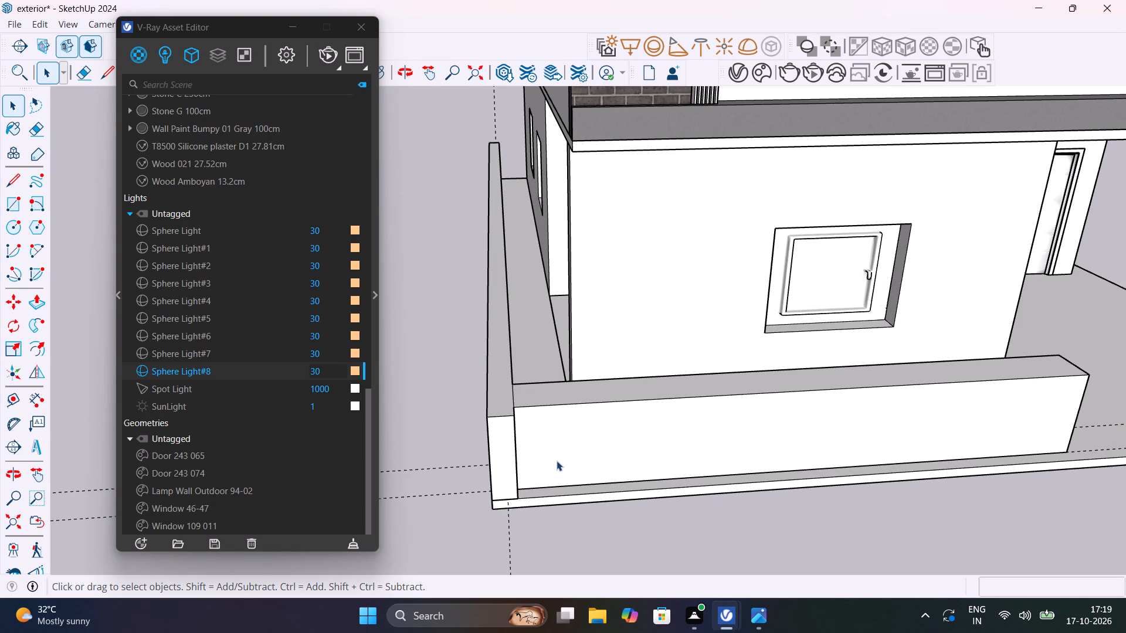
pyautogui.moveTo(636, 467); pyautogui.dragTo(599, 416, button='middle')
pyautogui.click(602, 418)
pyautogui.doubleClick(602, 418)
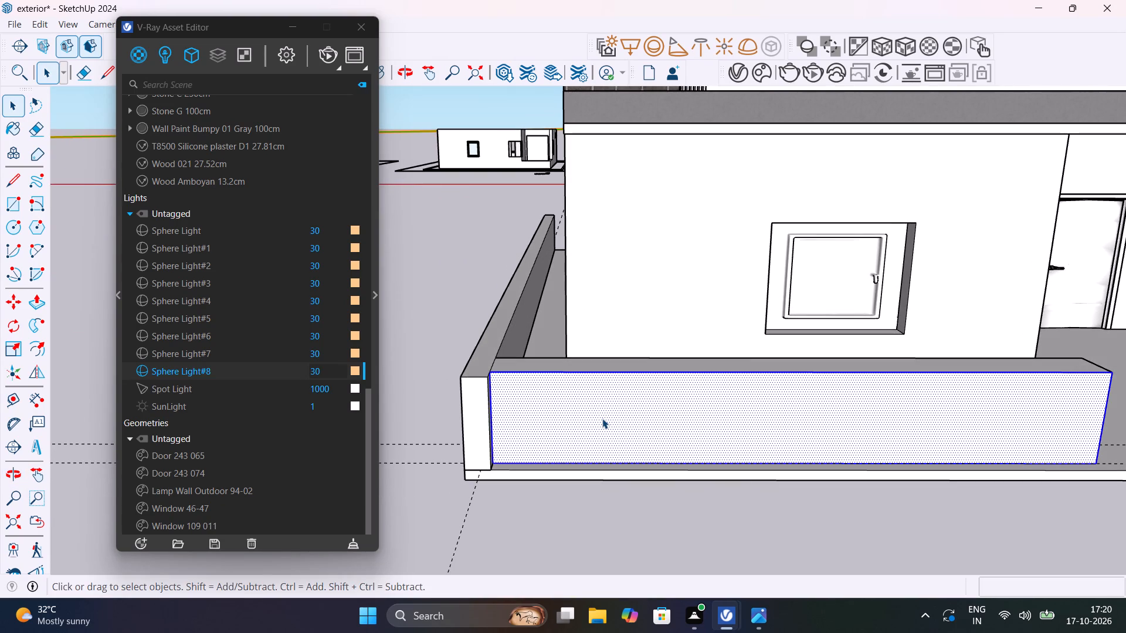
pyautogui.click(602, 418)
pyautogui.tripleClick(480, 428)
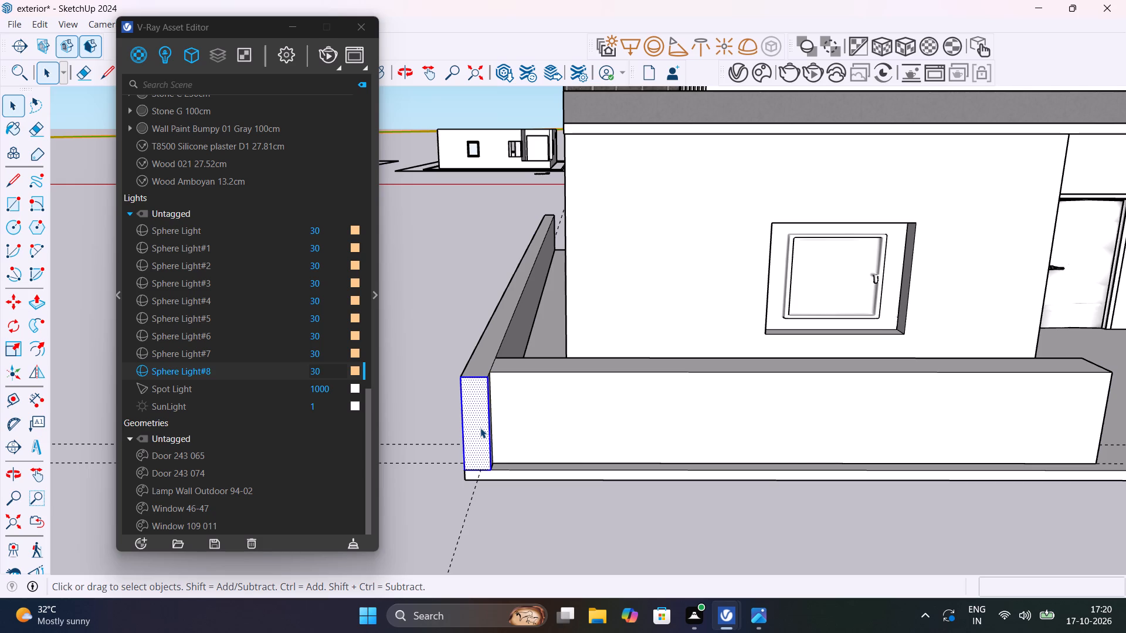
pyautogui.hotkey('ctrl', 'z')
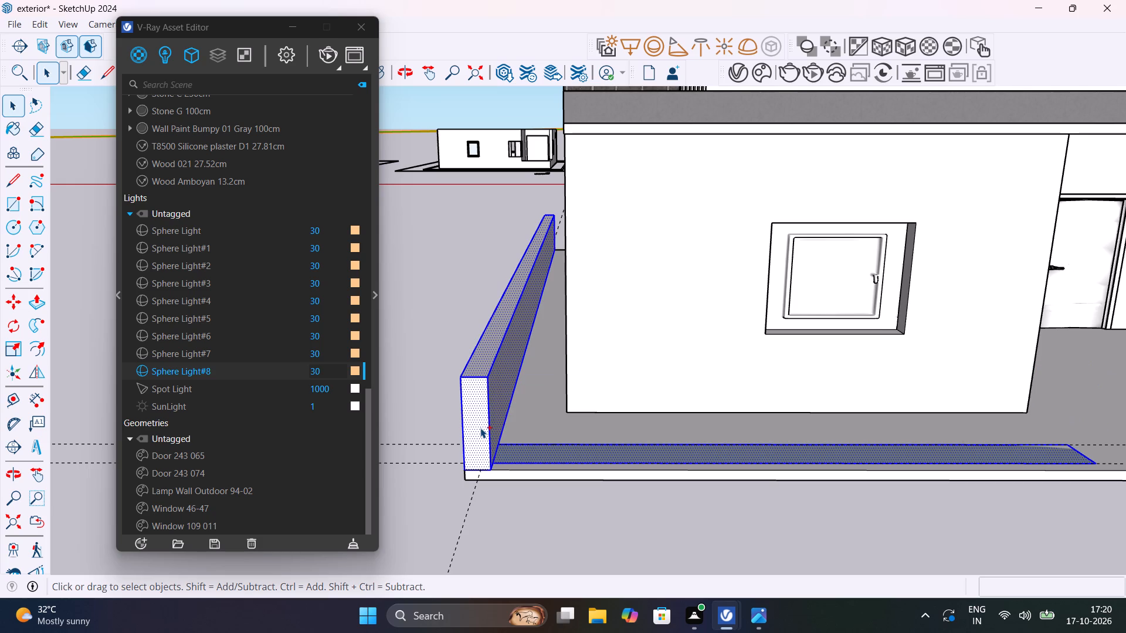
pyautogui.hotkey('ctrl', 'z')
# Make the selected side boundary wall a group.
pyautogui.rightClick(480, 431)
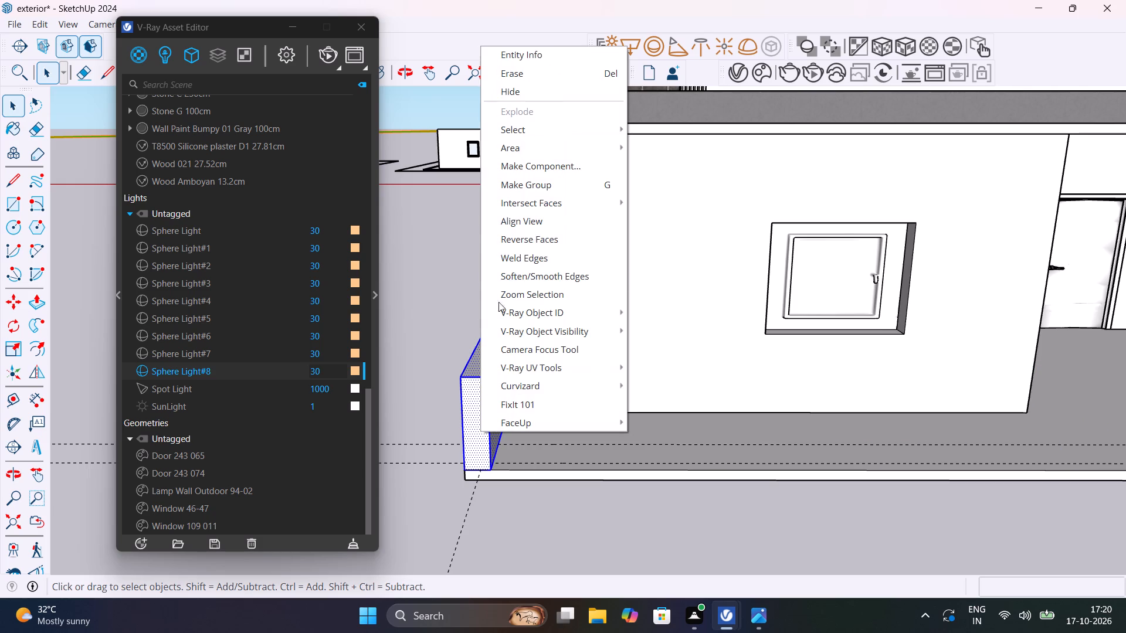
pyautogui.click(507, 188)
pyautogui.click(458, 306)
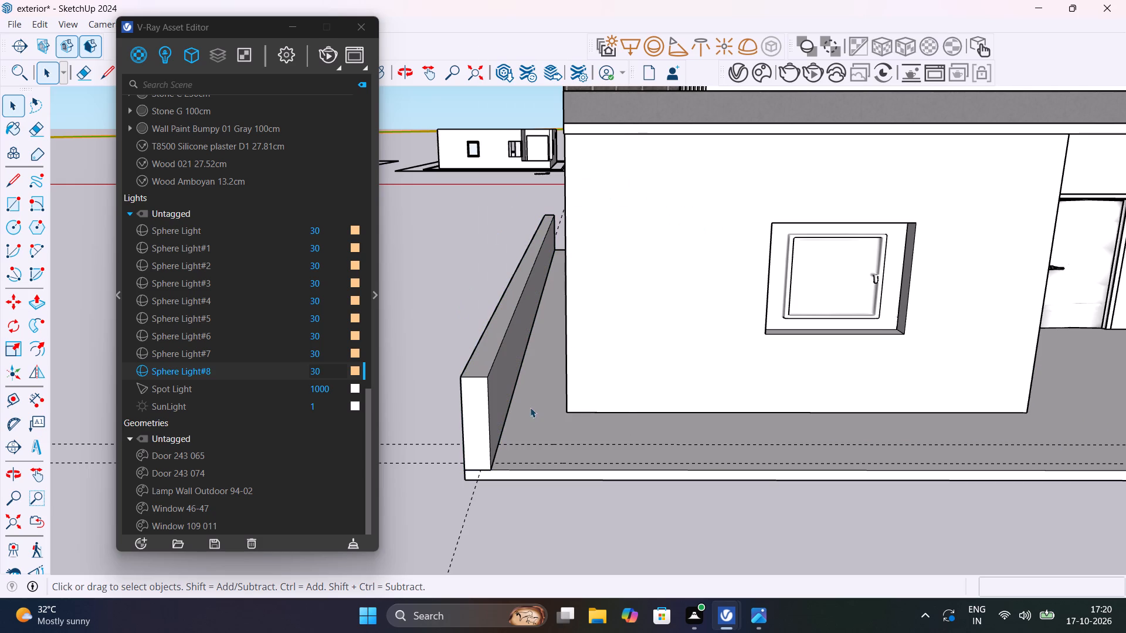
# Place a guide parallel to the side boundary wall's inner base edge, about 19' 2 5/16" away at the house wall's far corner.
pyautogui.keyDown('shift'); pyautogui.moveTo(544, 476); pyautogui.dragTo(477, 460, button='middle'); pyautogui.keyUp('shift')
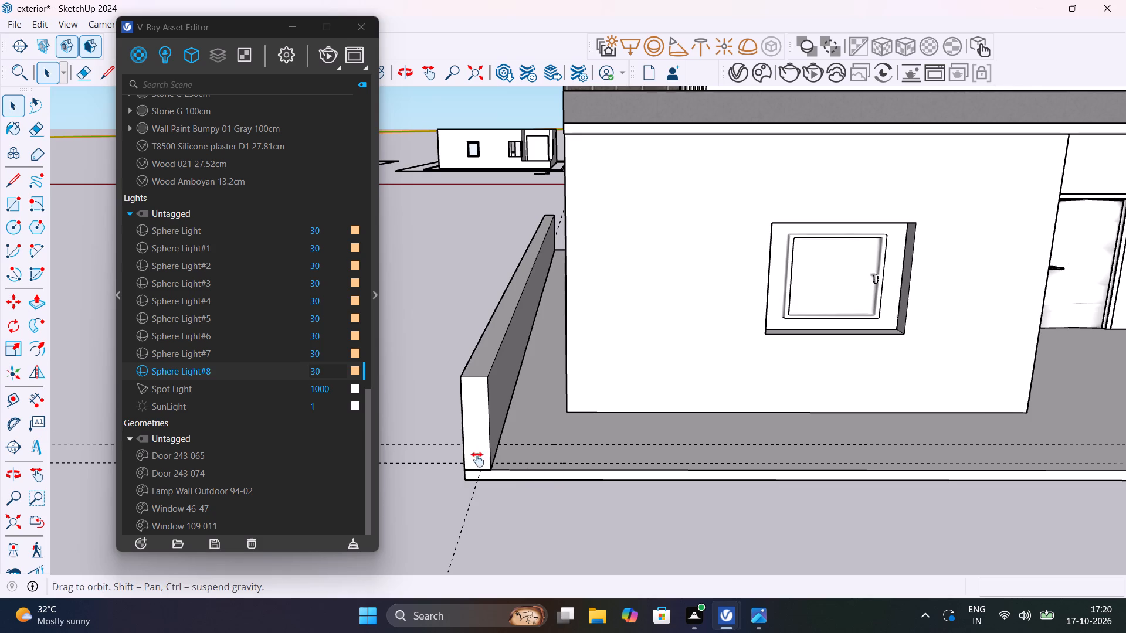
pyautogui.keyDown('shift'); pyautogui.moveTo(477, 460); pyautogui.dragTo(468, 518, button='middle'); pyautogui.keyUp('shift')
pyautogui.press('t')
pyautogui.click(443, 452)
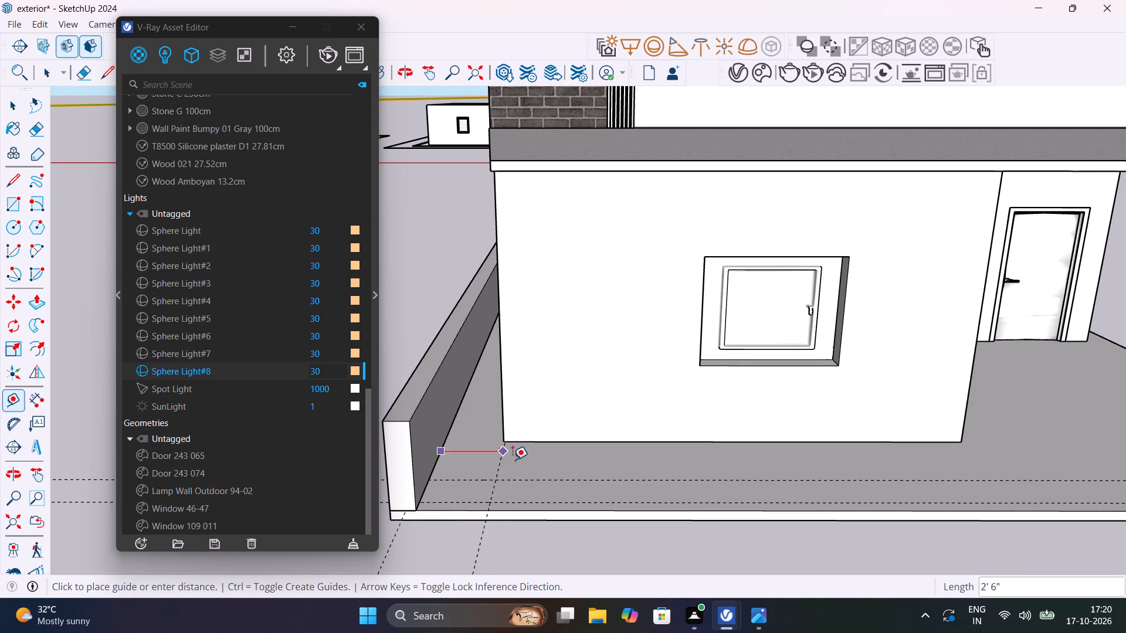
pyautogui.scroll(-11, 513, 460)
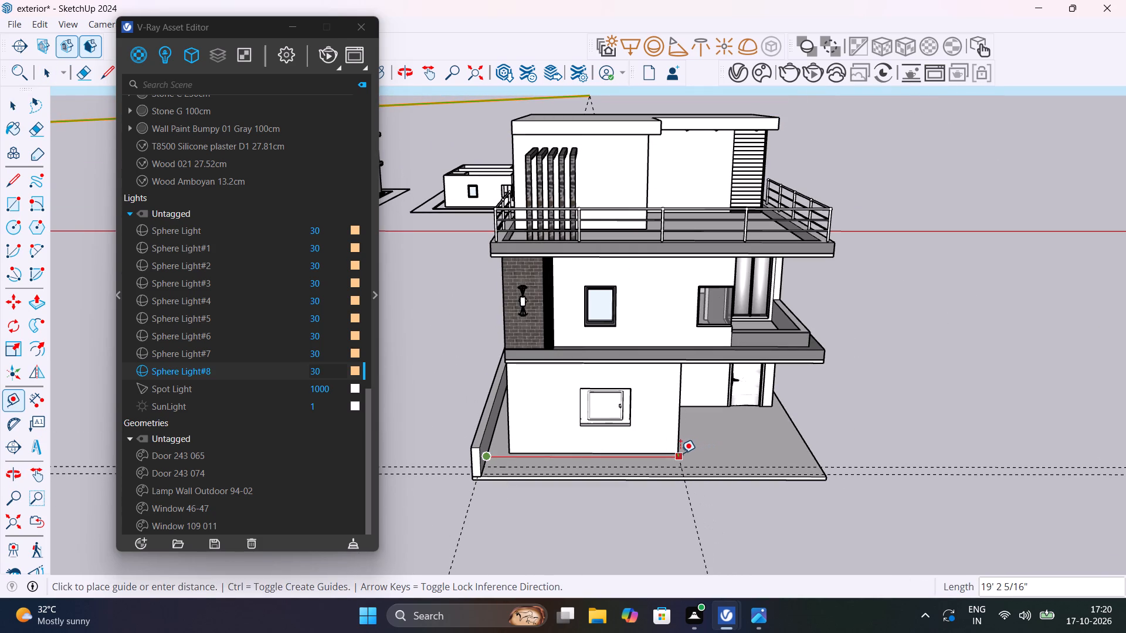
pyautogui.click(680, 452)
pyautogui.scroll(9, 550, 509)
pyautogui.press('space')
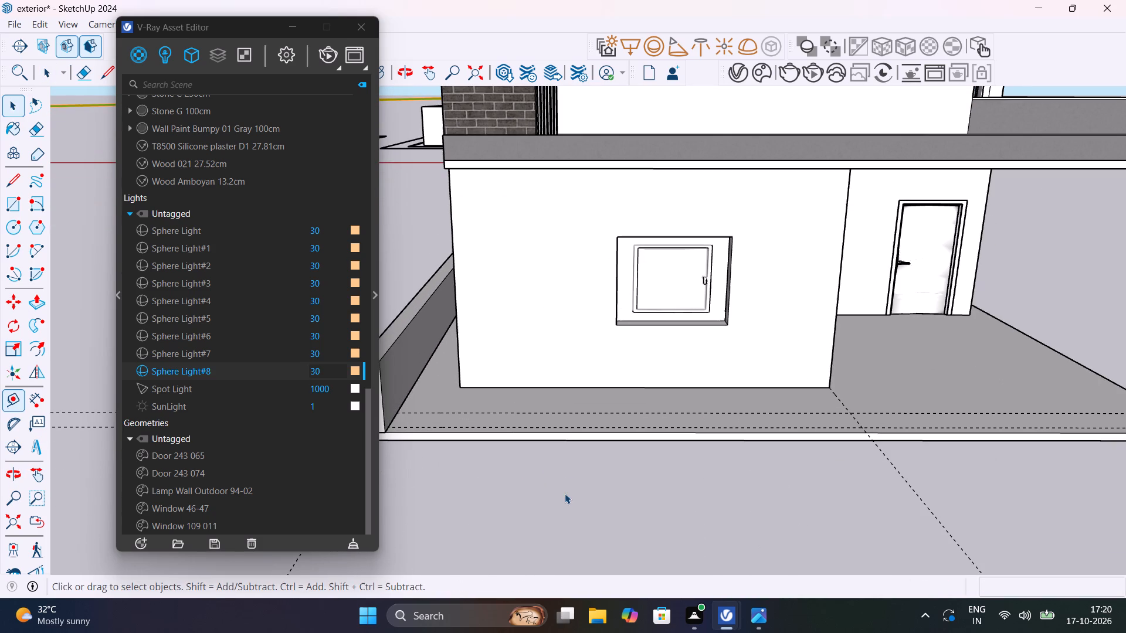
# Draw a rectangle about 19' 2 5/16" long between the two front guides, from the side boundary wall to the new guide.
pyautogui.press('r')
pyautogui.click(398, 409)
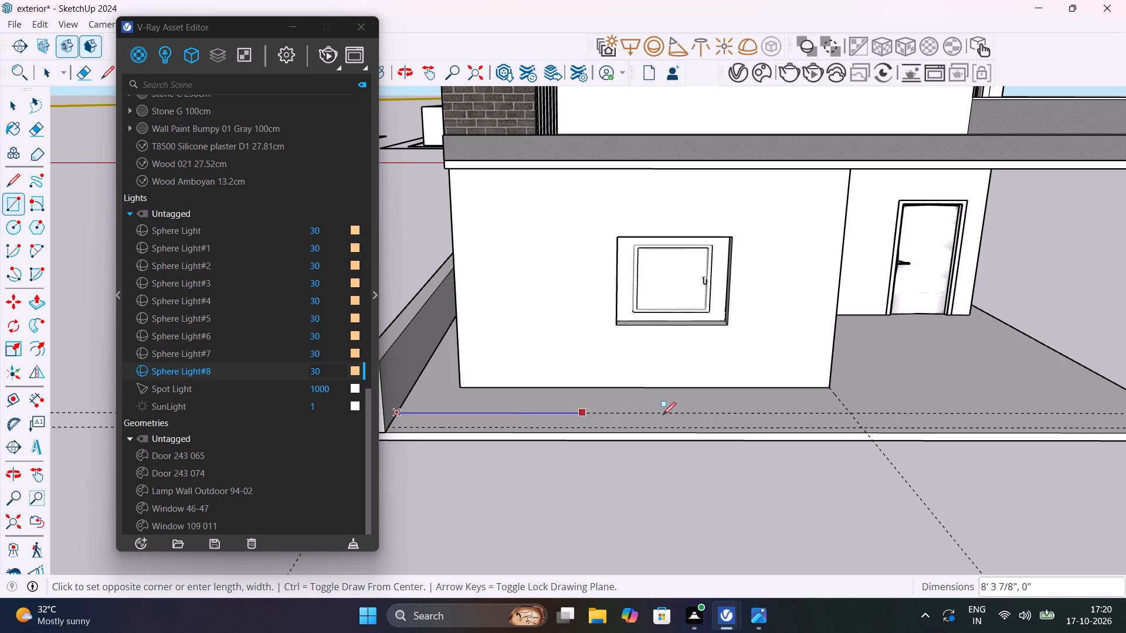
pyautogui.click(861, 426)
# Push/Pull the front rectangle up 3', level with the top of the side boundary wall.
pyautogui.moveTo(687, 460); pyautogui.dragTo(731, 540, button='middle')
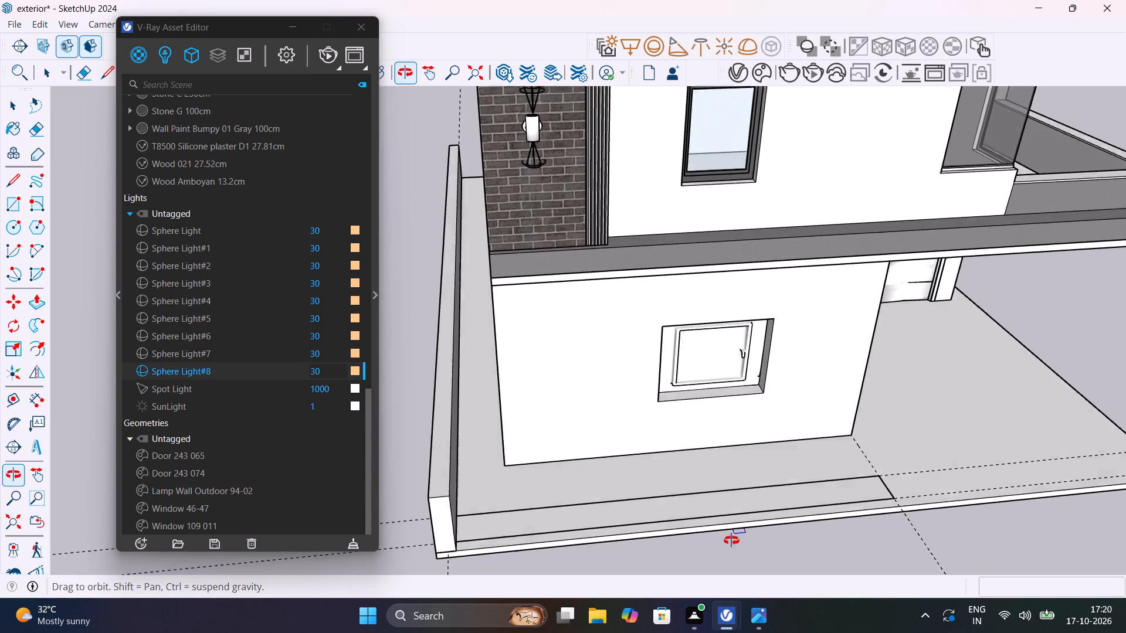
pyautogui.moveTo(731, 540); pyautogui.dragTo(732, 557, button='middle')
pyautogui.scroll(4, 665, 537)
pyautogui.press('p')
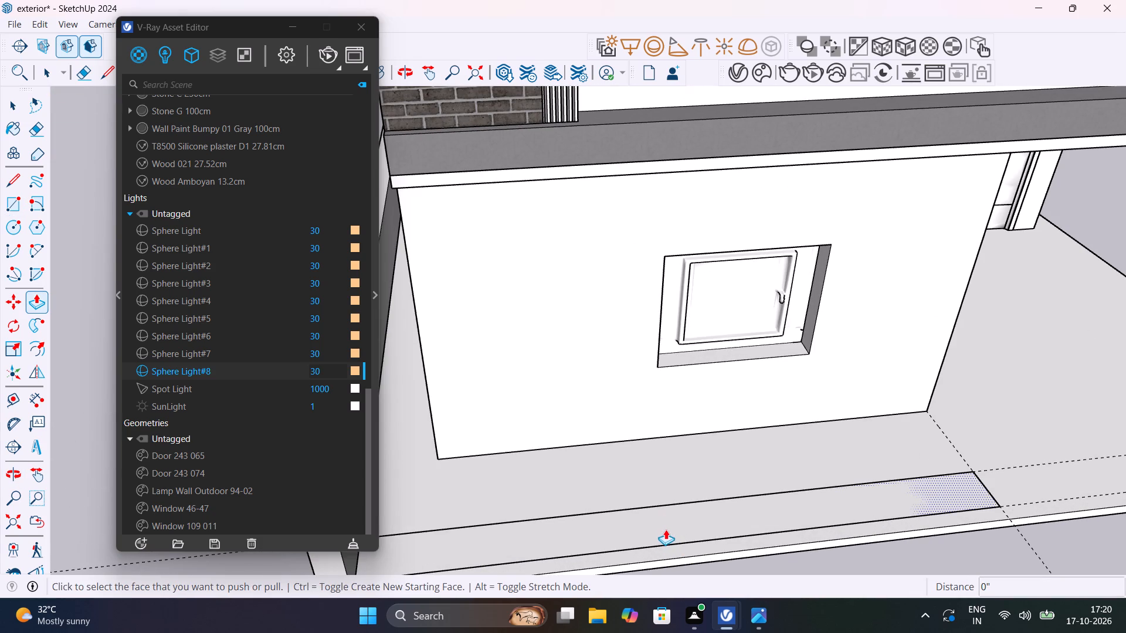
pyautogui.click(667, 524)
pyautogui.scroll(-6, 677, 492)
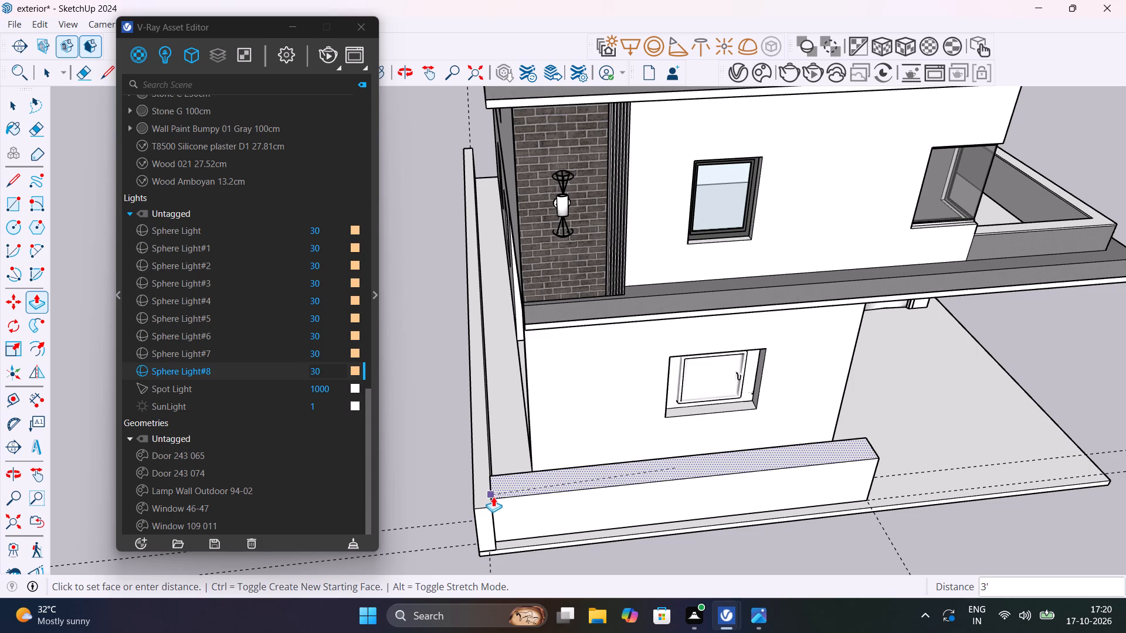
pyautogui.click(493, 498)
pyautogui.press('space')
# Offset the outline of the front boundary wall's outer face inward by about 2 7/8".
pyautogui.moveTo(683, 541); pyautogui.dragTo(640, 491, button='middle')
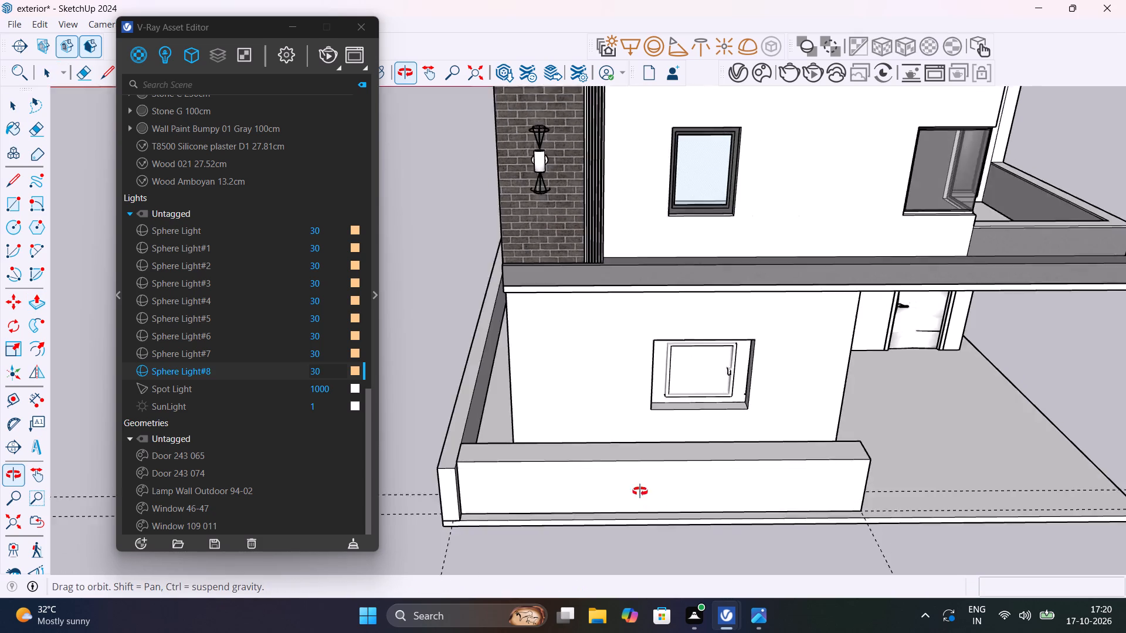
pyautogui.moveTo(640, 491); pyautogui.dragTo(688, 392, button='middle')
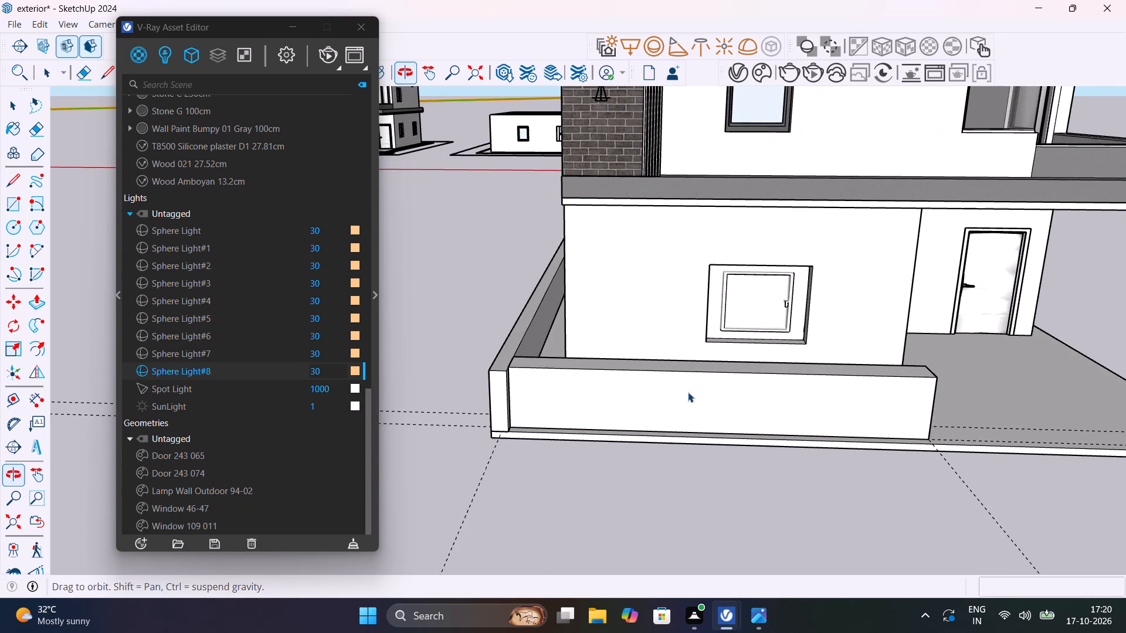
pyautogui.scroll(4, 672, 403)
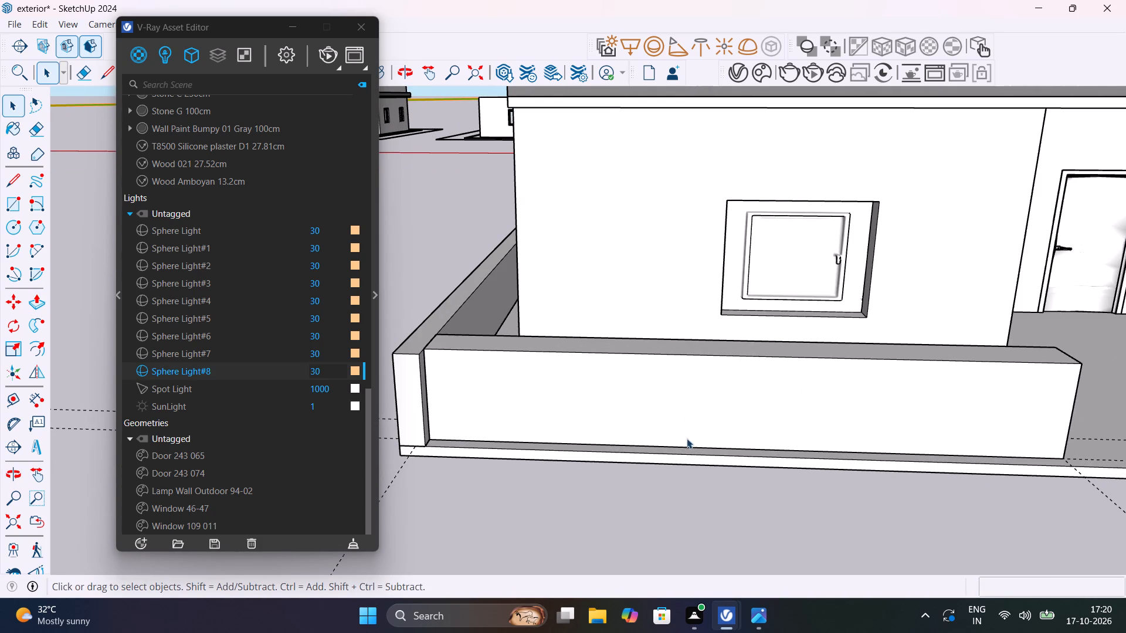
pyautogui.moveTo(576, 437); pyautogui.dragTo(571, 491, button='middle')
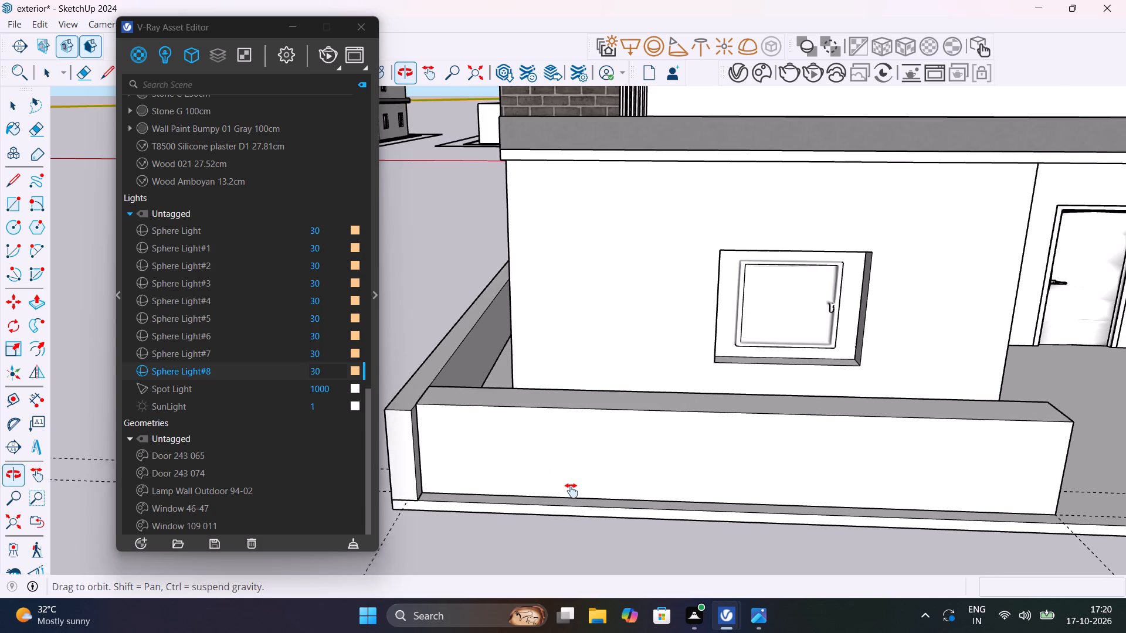
pyautogui.moveTo(571, 491); pyautogui.dragTo(567, 455, button='middle')
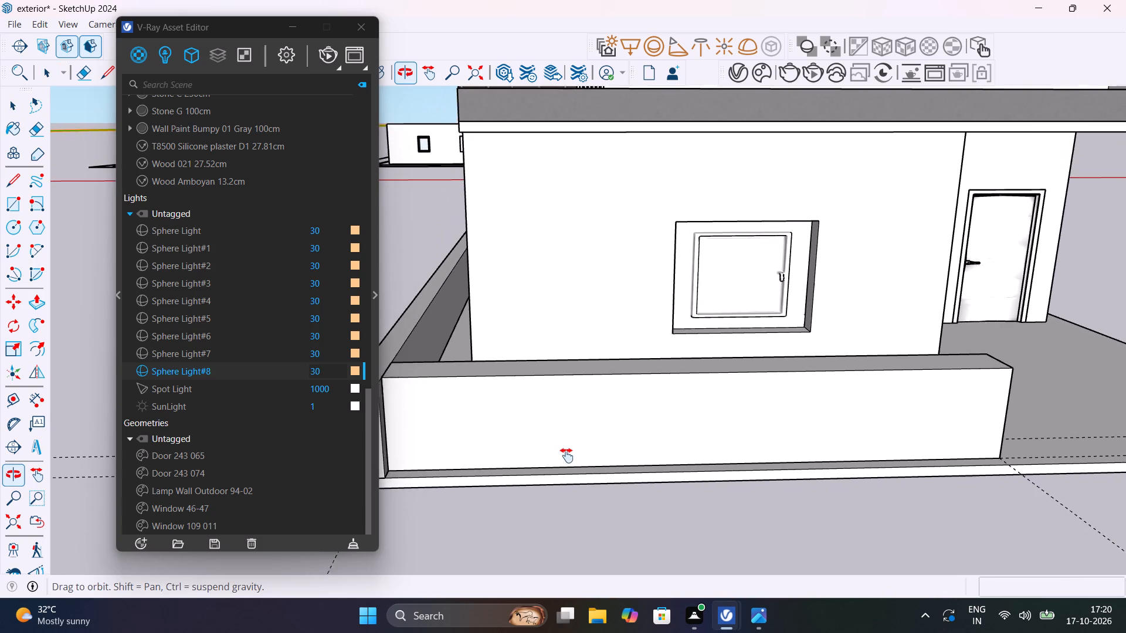
pyautogui.moveTo(567, 455); pyautogui.dragTo(587, 455, button='middle')
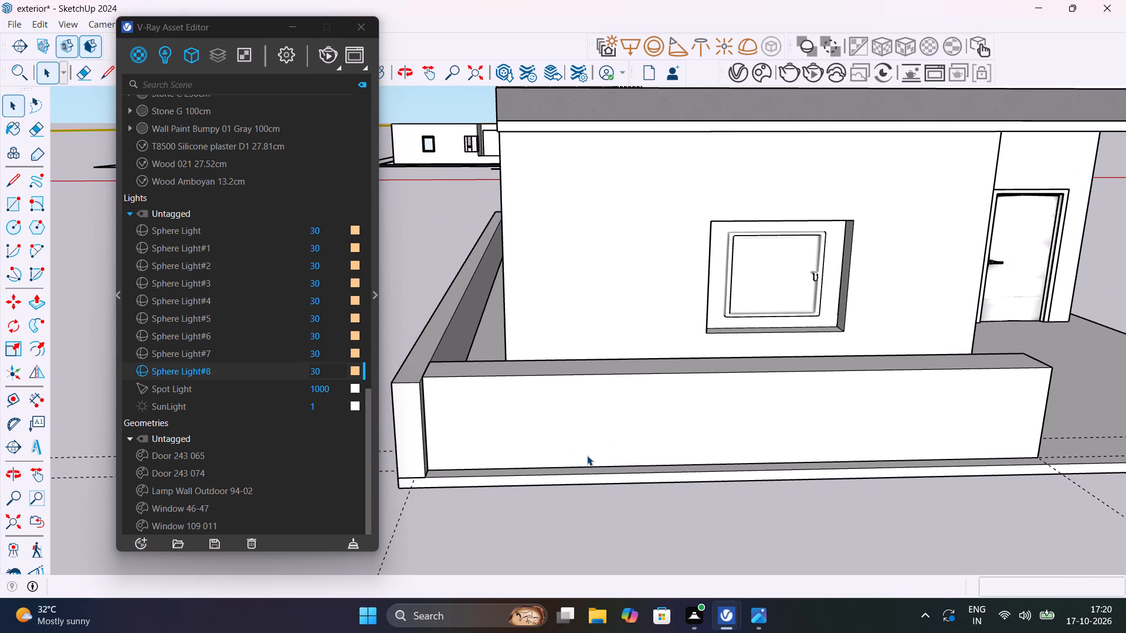
pyautogui.click(558, 430)
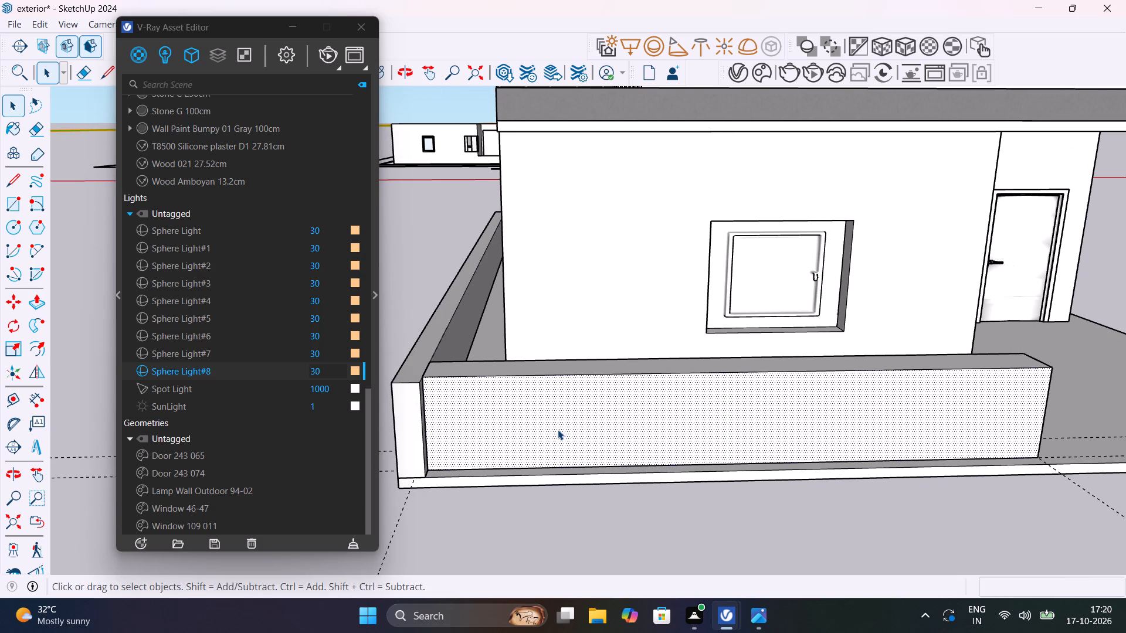
pyautogui.press('f')
pyautogui.click(557, 382)
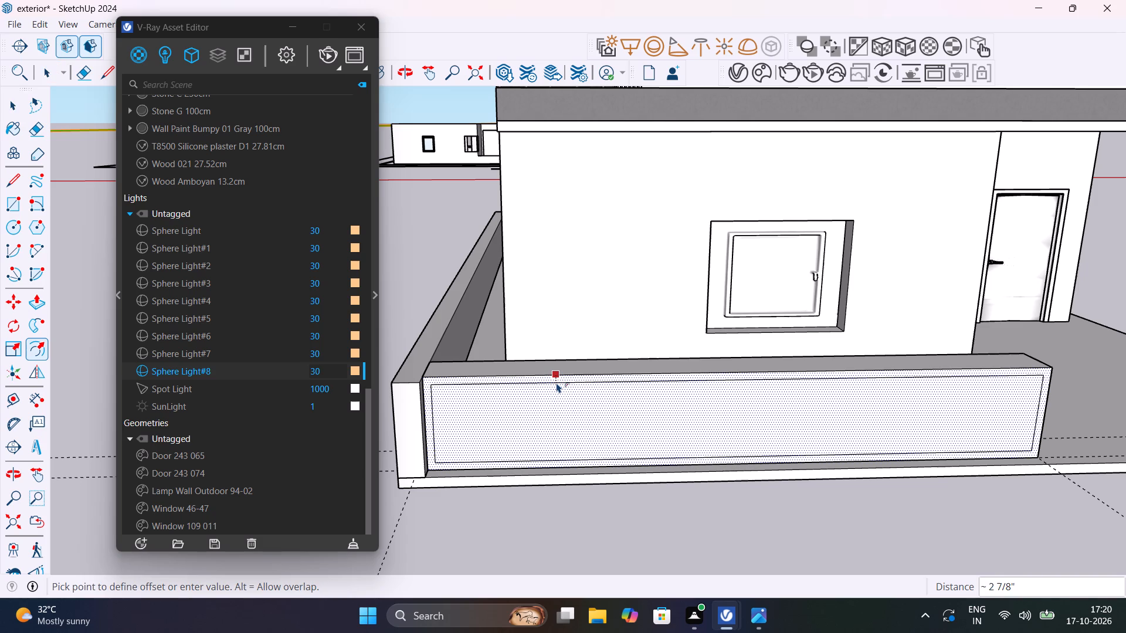
pyautogui.press('space')
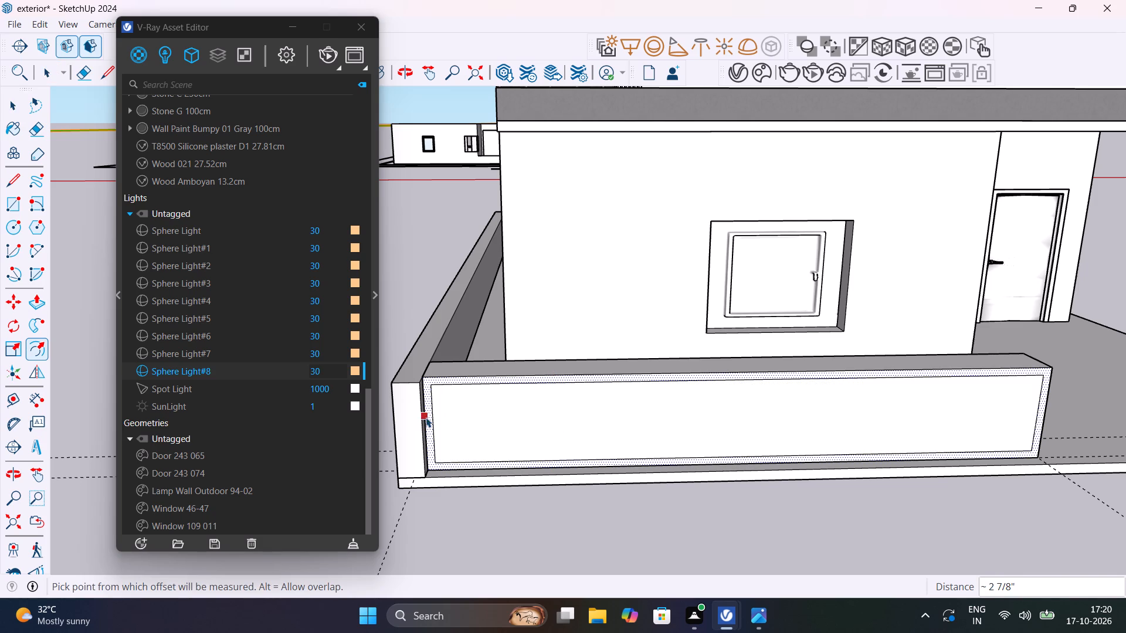
# Move the inset outline's vertical edge nearest the side wall about 2 7/8" outward onto the face's end edge.
pyautogui.scroll(6, 426, 417)
pyautogui.click(438, 424)
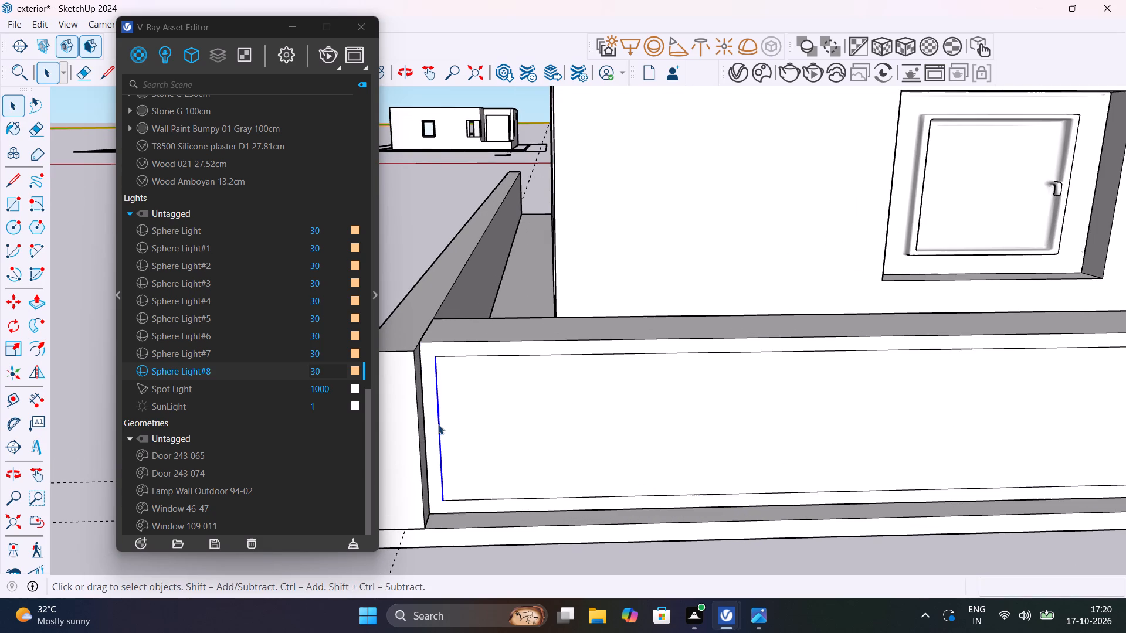
pyautogui.press('m')
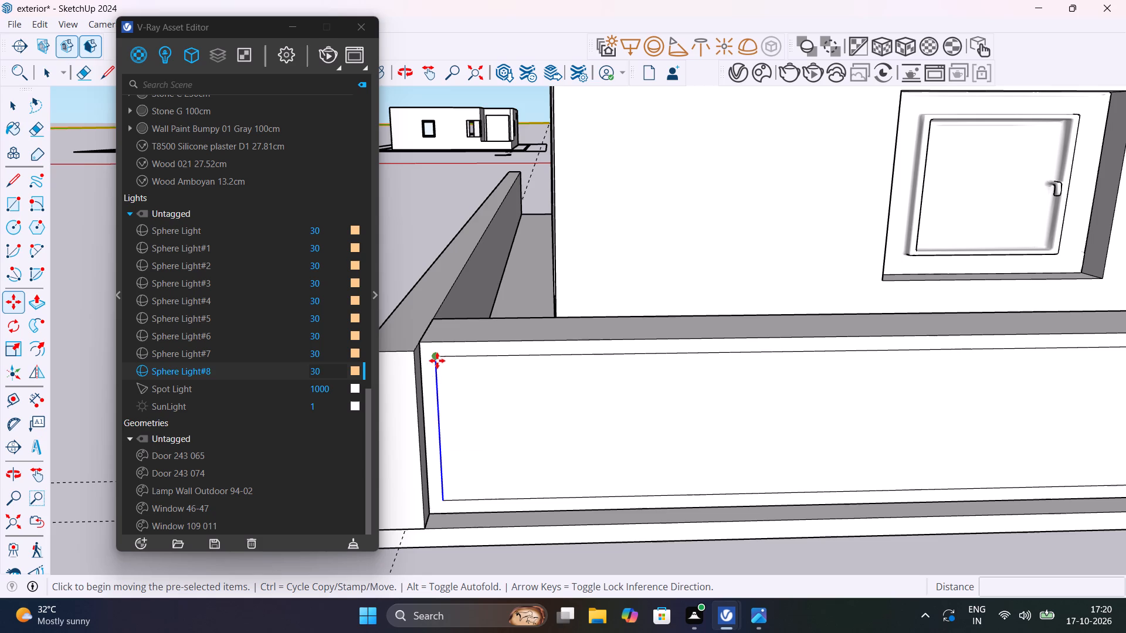
pyautogui.click(437, 360)
pyautogui.click(422, 359)
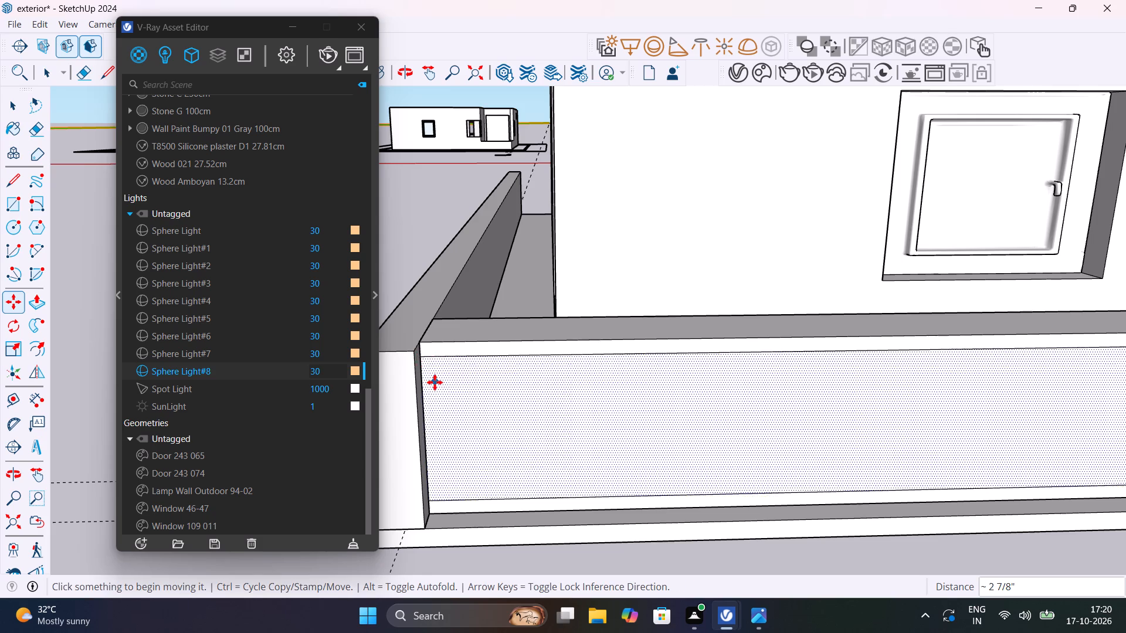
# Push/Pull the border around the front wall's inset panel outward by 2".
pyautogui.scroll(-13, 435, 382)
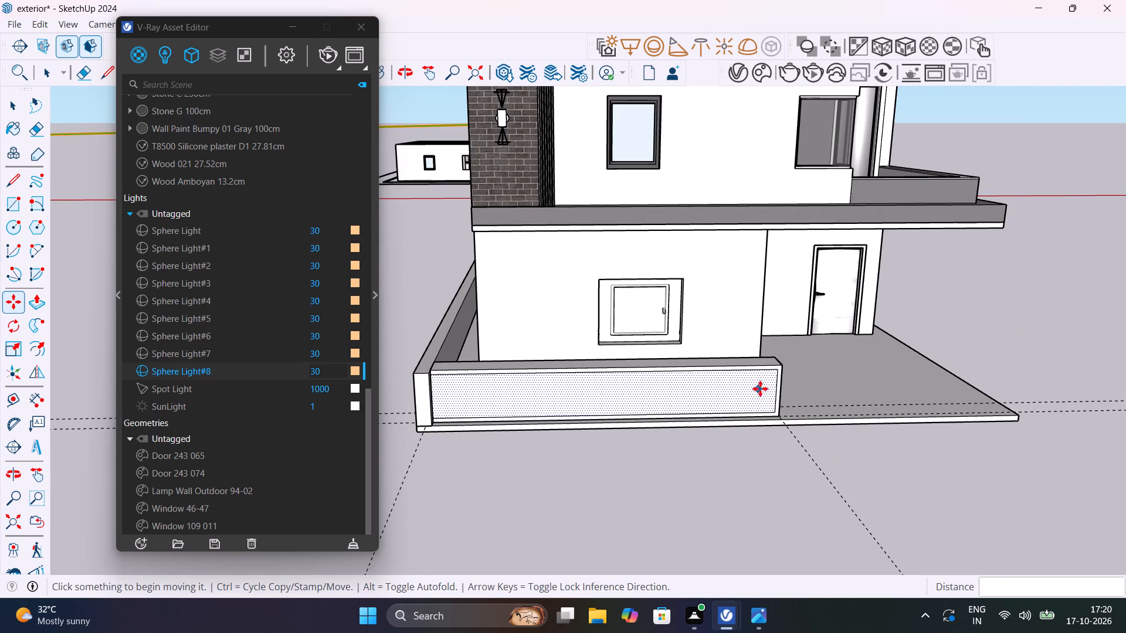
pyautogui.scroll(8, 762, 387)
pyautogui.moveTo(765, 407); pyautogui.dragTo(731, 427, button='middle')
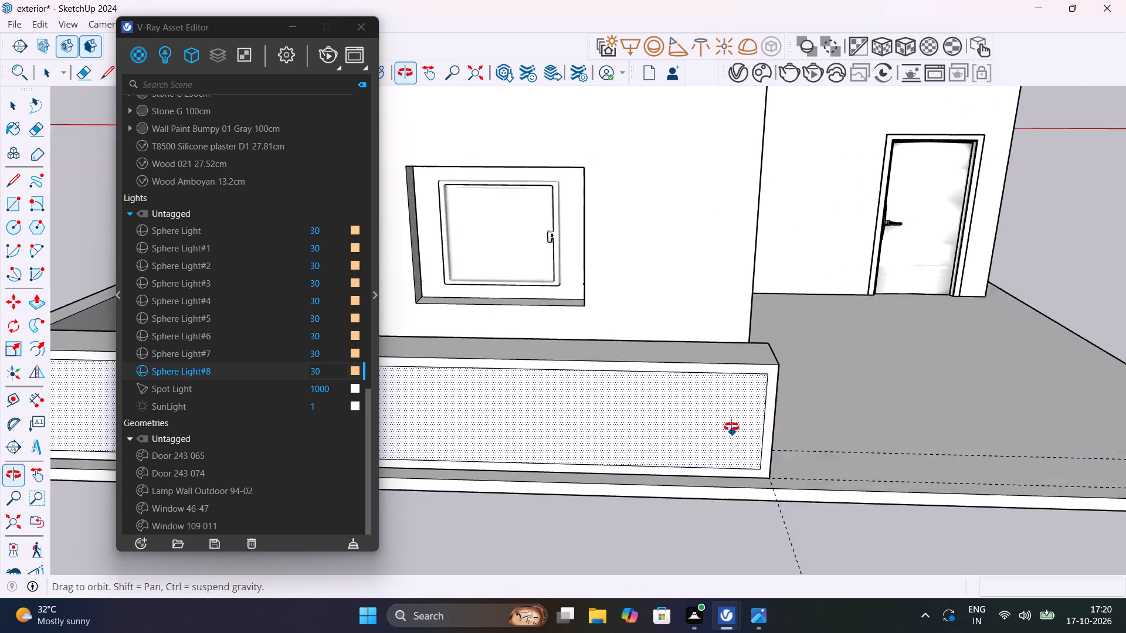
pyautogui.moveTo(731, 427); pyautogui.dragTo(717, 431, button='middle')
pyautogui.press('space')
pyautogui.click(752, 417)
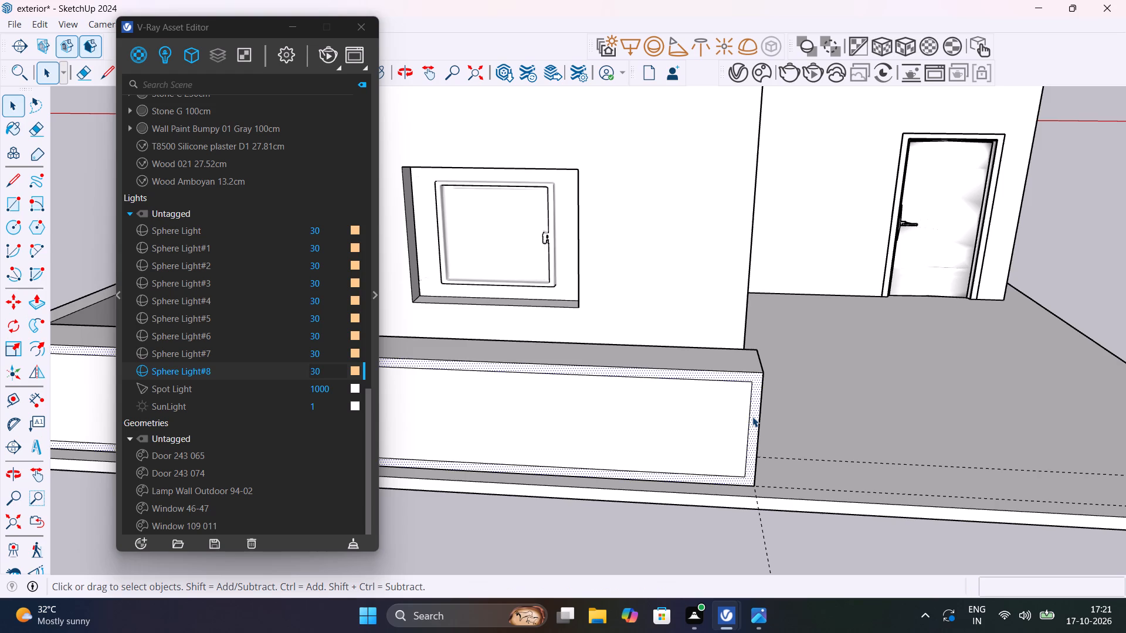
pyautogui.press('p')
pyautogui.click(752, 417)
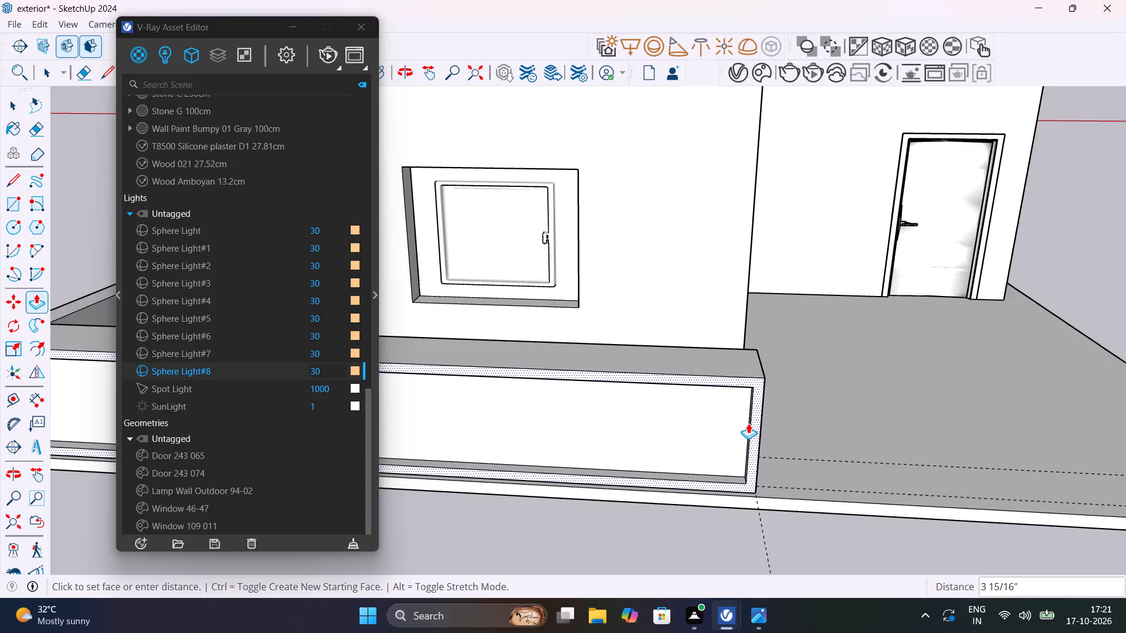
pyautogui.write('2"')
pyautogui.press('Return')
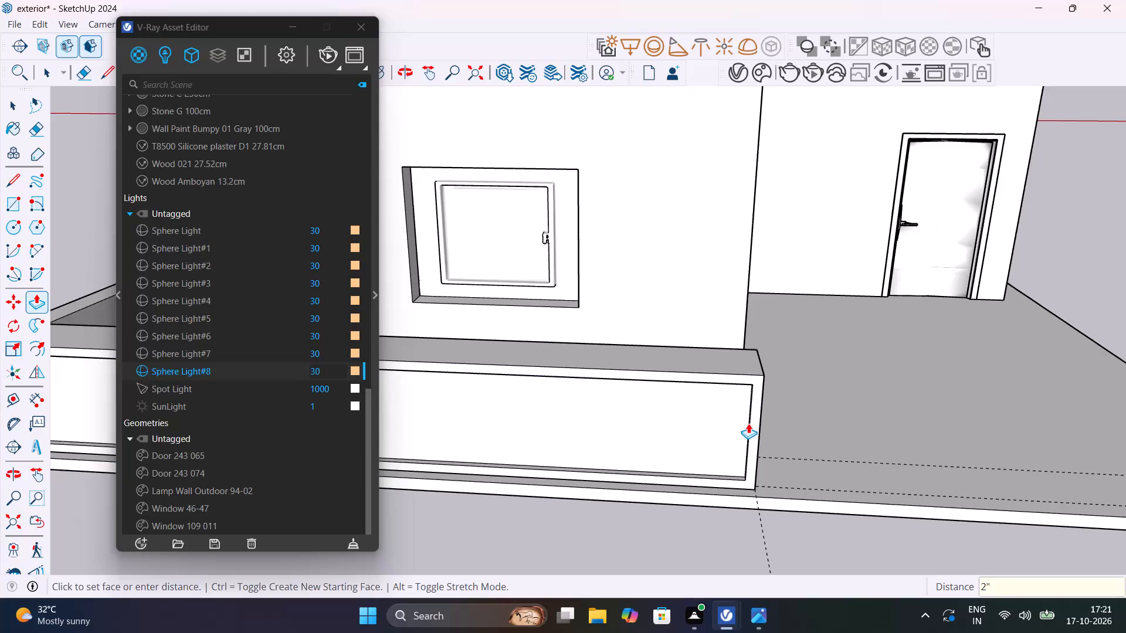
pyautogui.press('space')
# Close the V-Ray Asset Editor.
pyautogui.keyDown('shift'); pyautogui.moveTo(734, 506); pyautogui.dragTo(1003, 445, button='middle'); pyautogui.keyUp('shift')
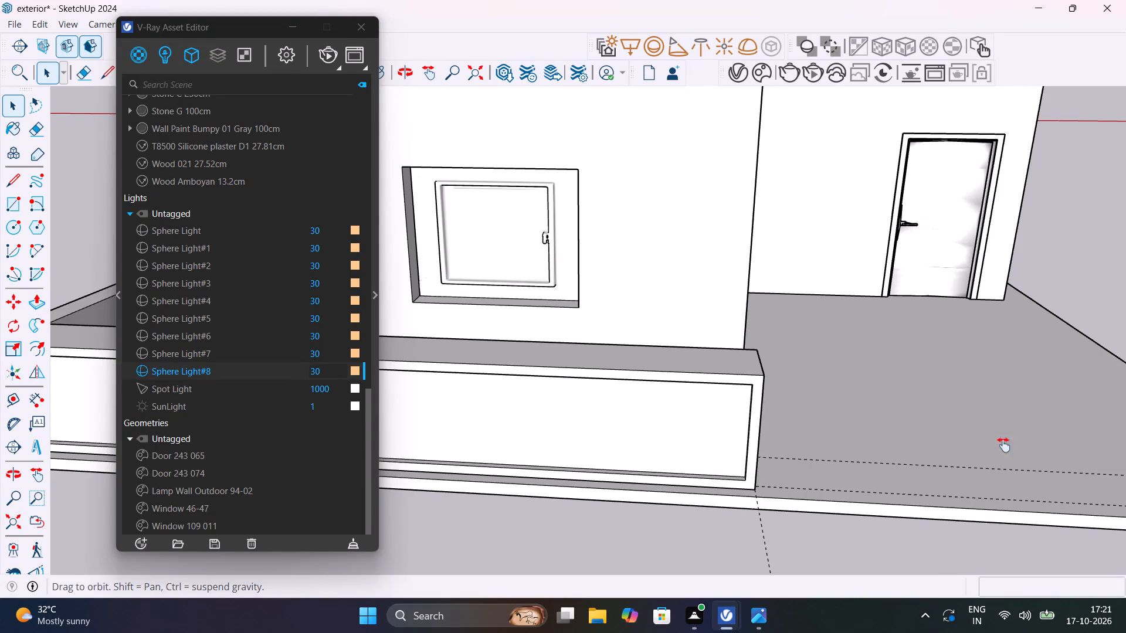
pyautogui.keyDown('shift'); pyautogui.moveTo(1003, 445); pyautogui.dragTo(1125, 414, button='middle'); pyautogui.keyUp('shift')
pyautogui.click(361, 29)
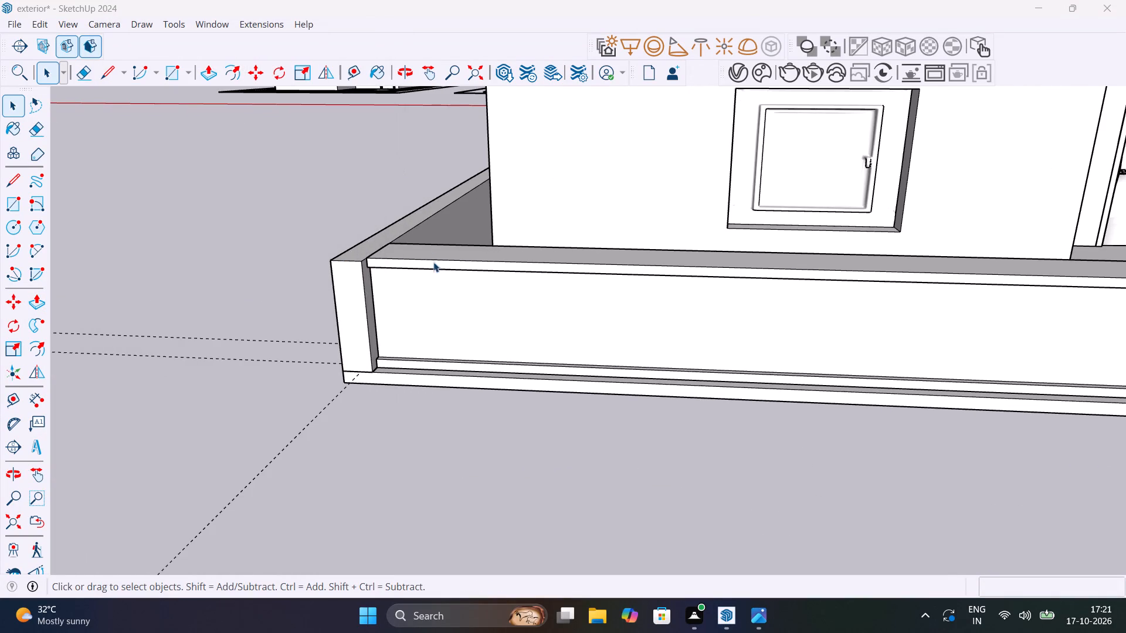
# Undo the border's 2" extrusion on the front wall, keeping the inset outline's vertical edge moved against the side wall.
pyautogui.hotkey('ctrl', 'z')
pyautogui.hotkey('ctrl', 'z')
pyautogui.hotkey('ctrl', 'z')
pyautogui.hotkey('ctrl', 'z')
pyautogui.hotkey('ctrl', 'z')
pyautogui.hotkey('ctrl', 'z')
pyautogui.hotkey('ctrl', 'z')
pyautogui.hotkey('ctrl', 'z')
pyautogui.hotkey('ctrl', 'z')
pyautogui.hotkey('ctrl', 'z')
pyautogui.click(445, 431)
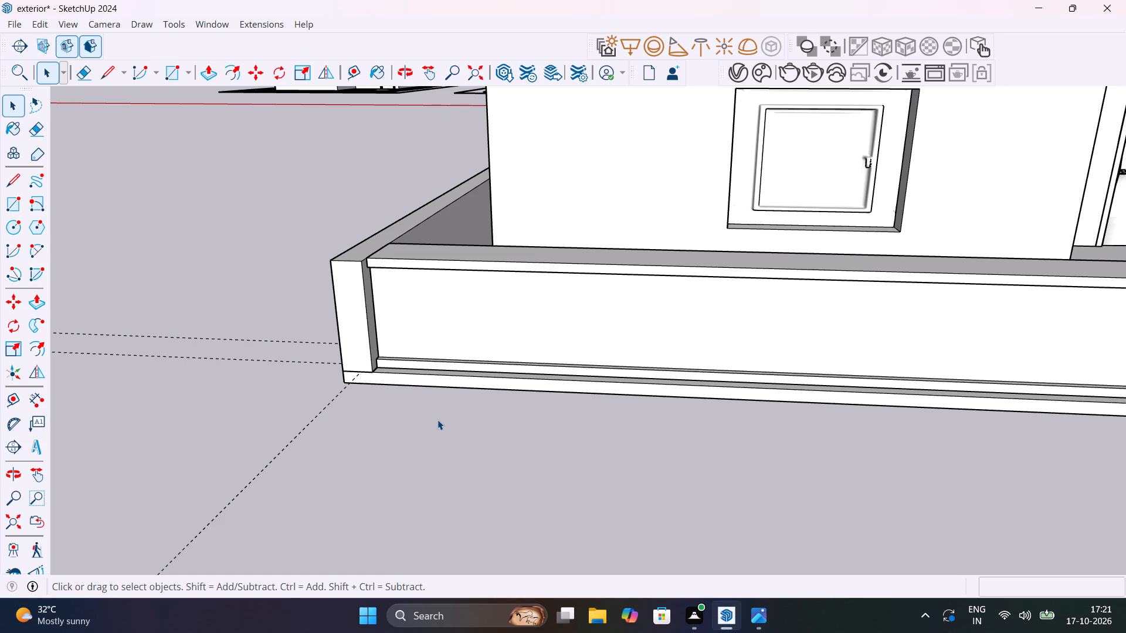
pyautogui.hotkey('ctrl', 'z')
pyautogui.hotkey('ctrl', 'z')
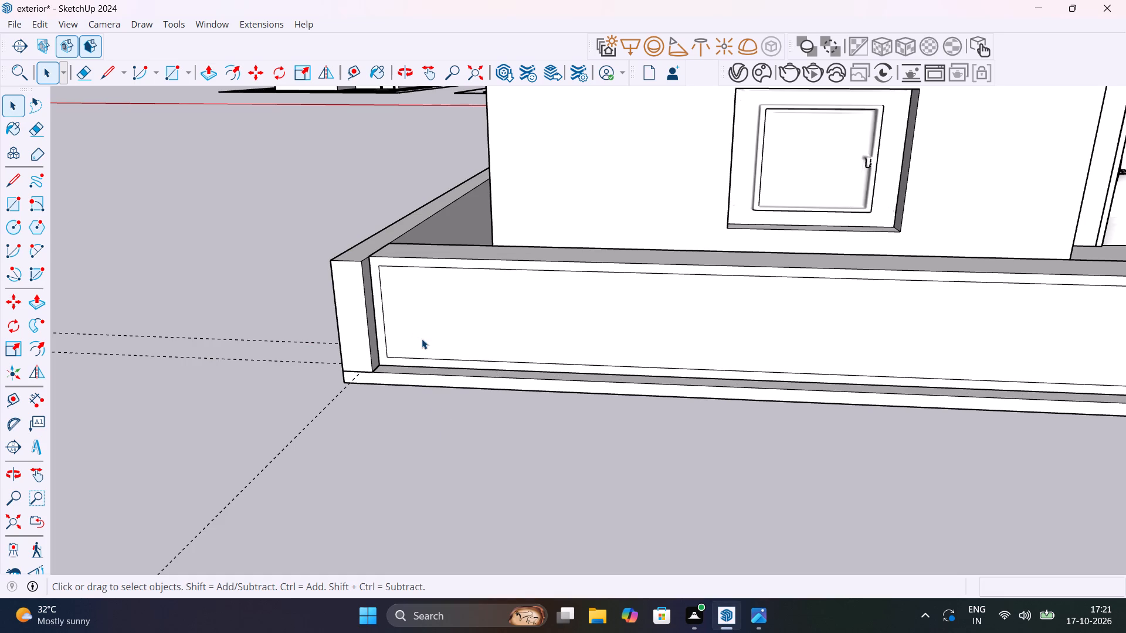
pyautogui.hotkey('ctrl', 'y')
# Move the bottom edge of the front wall's inset outline down onto the face's bottom edge.
pyautogui.scroll(-6, 422, 352)
pyautogui.scroll(2, 507, 365)
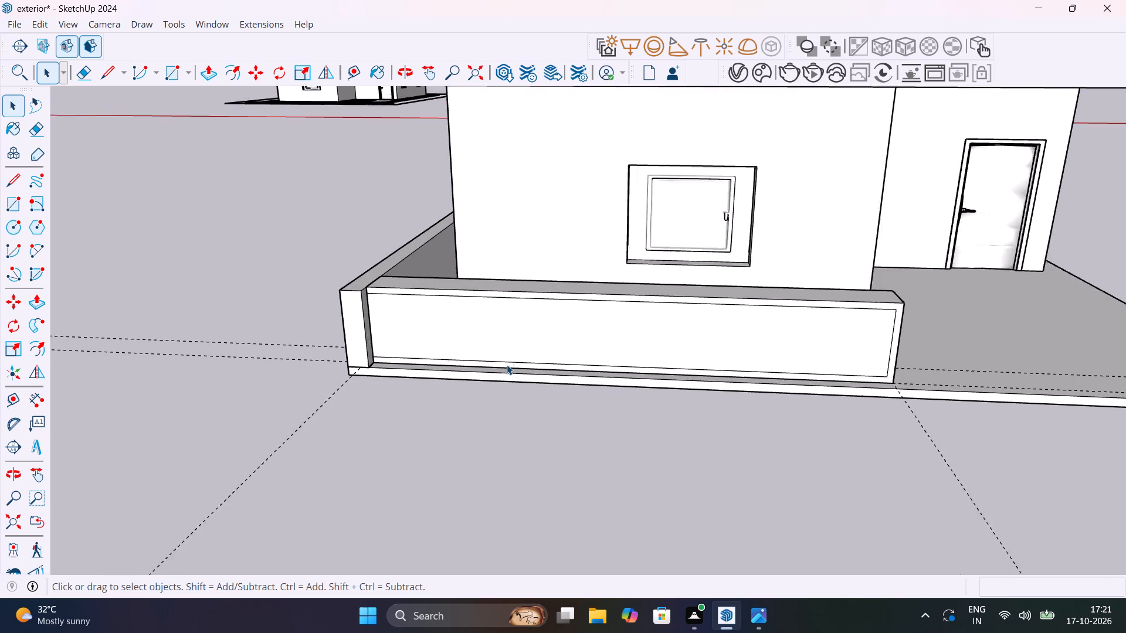
pyautogui.scroll(4, 507, 365)
pyautogui.click(511, 360)
pyautogui.scroll(-6, 511, 360)
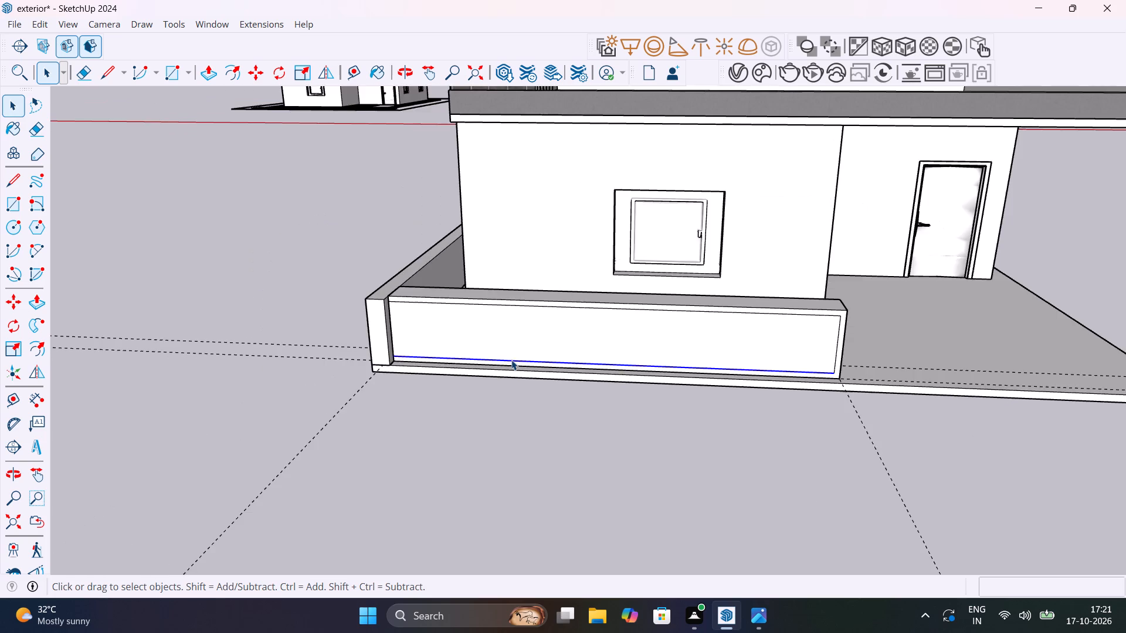
pyautogui.scroll(-4, 511, 360)
pyautogui.scroll(7, 705, 362)
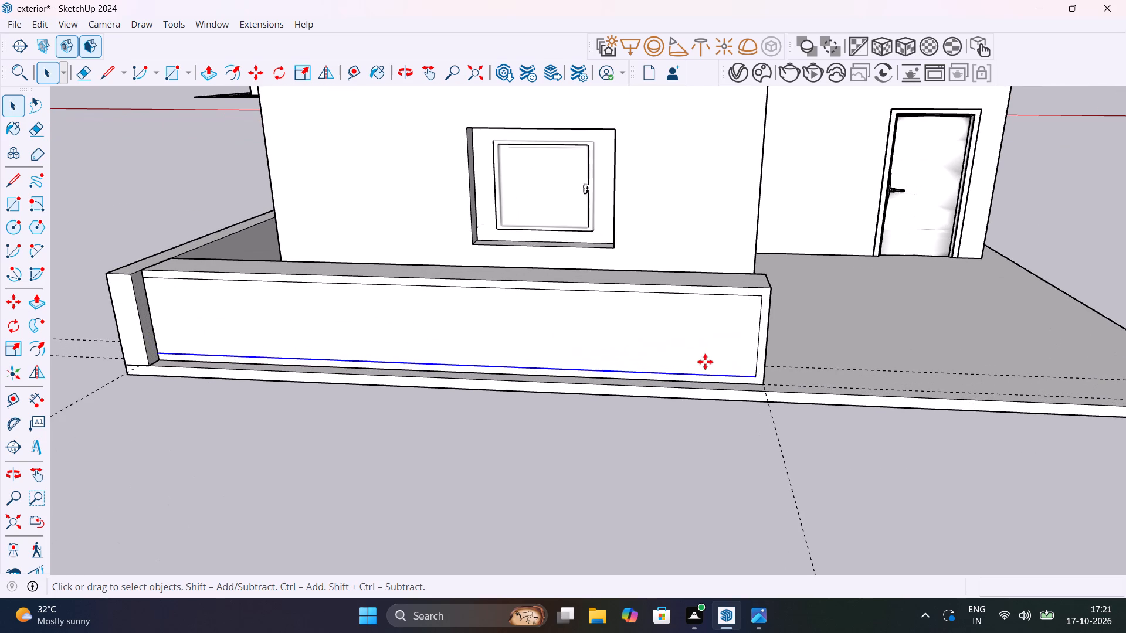
pyautogui.press('m')
pyautogui.click(754, 375)
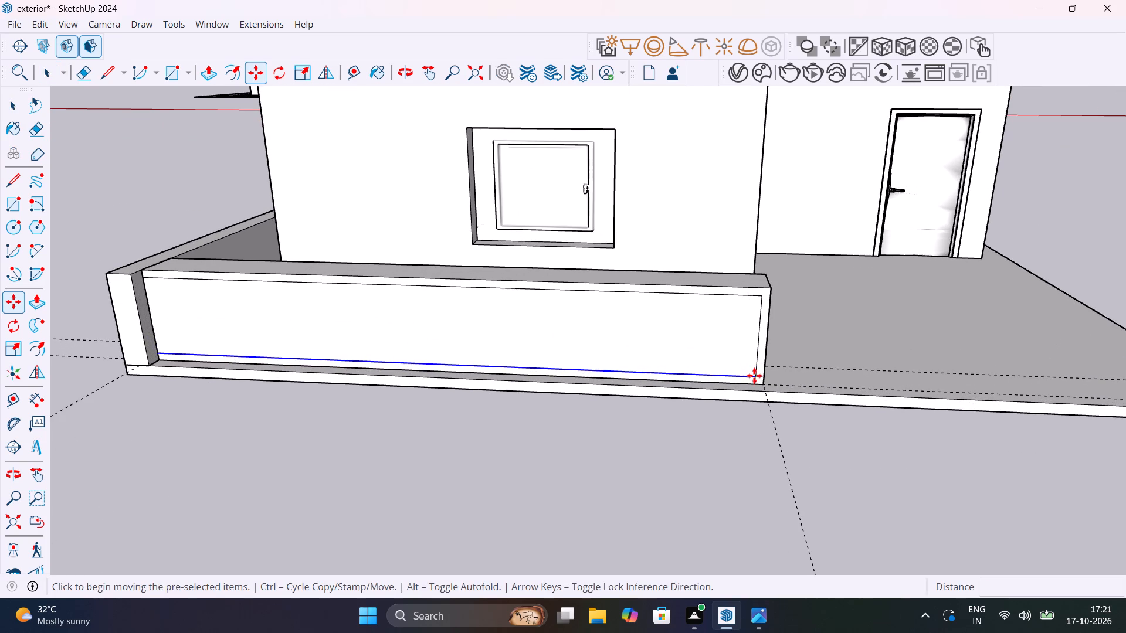
pyautogui.click(754, 385)
pyautogui.press('space')
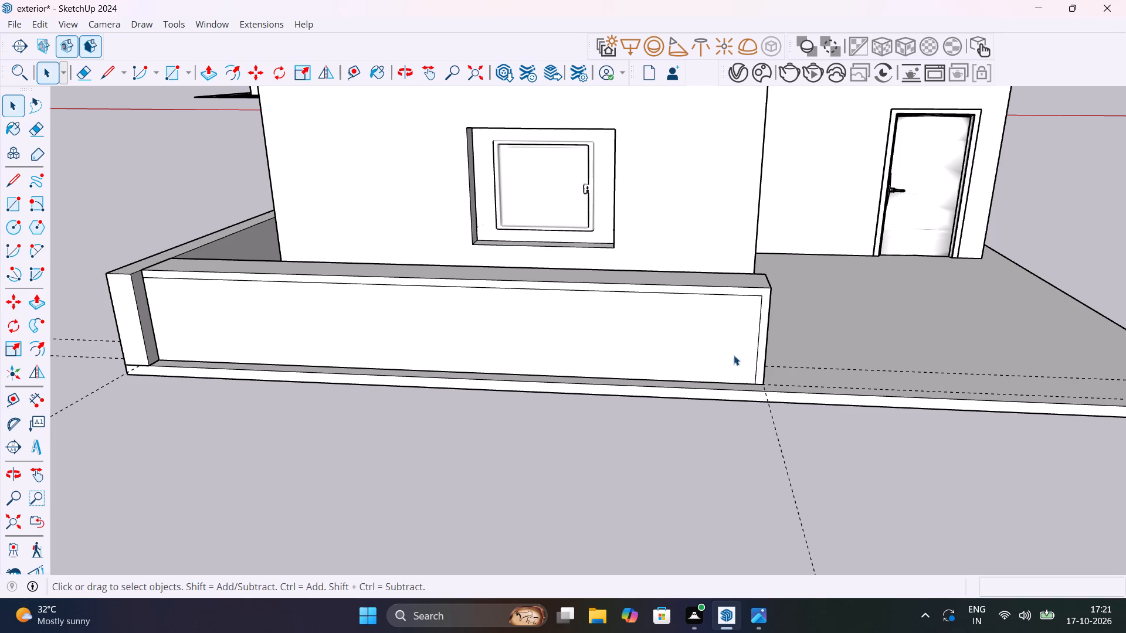
# Push/Pull the remaining border along the top and open end of the front wall outward by 2".
pyautogui.click(763, 364)
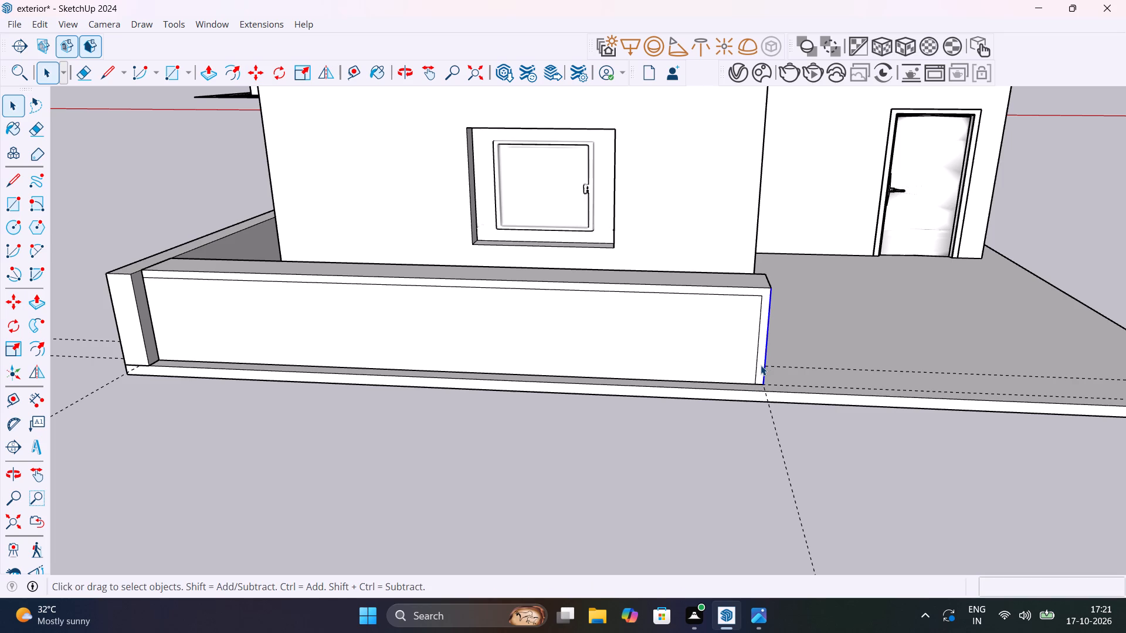
pyautogui.click(761, 365)
pyautogui.press('p')
pyautogui.click(761, 365)
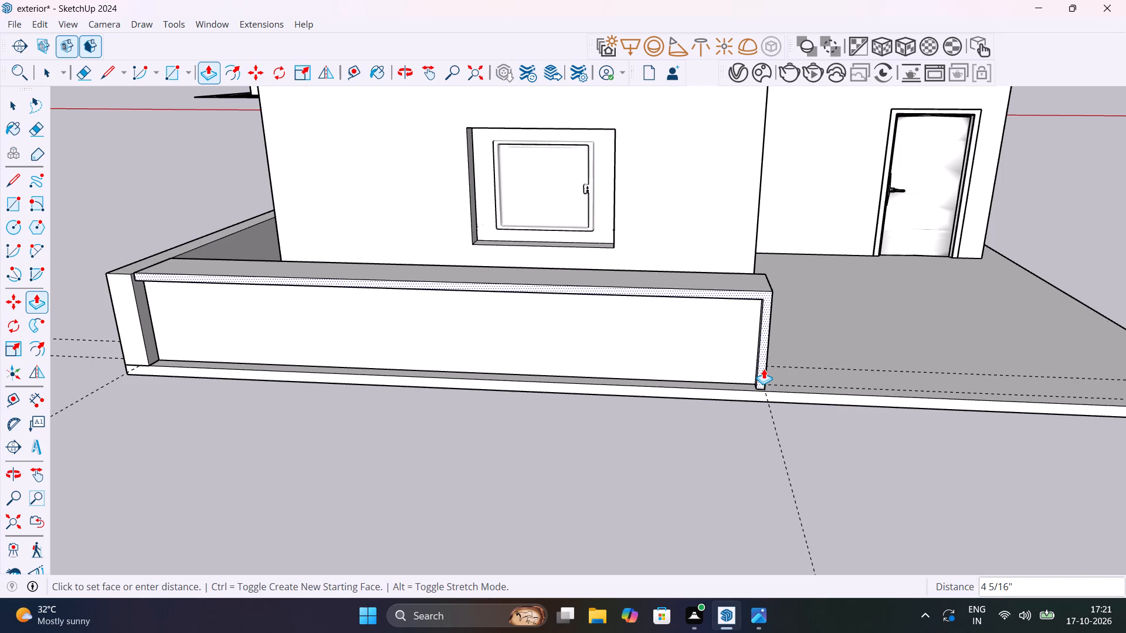
pyautogui.write('2"')
pyautogui.press('Return')
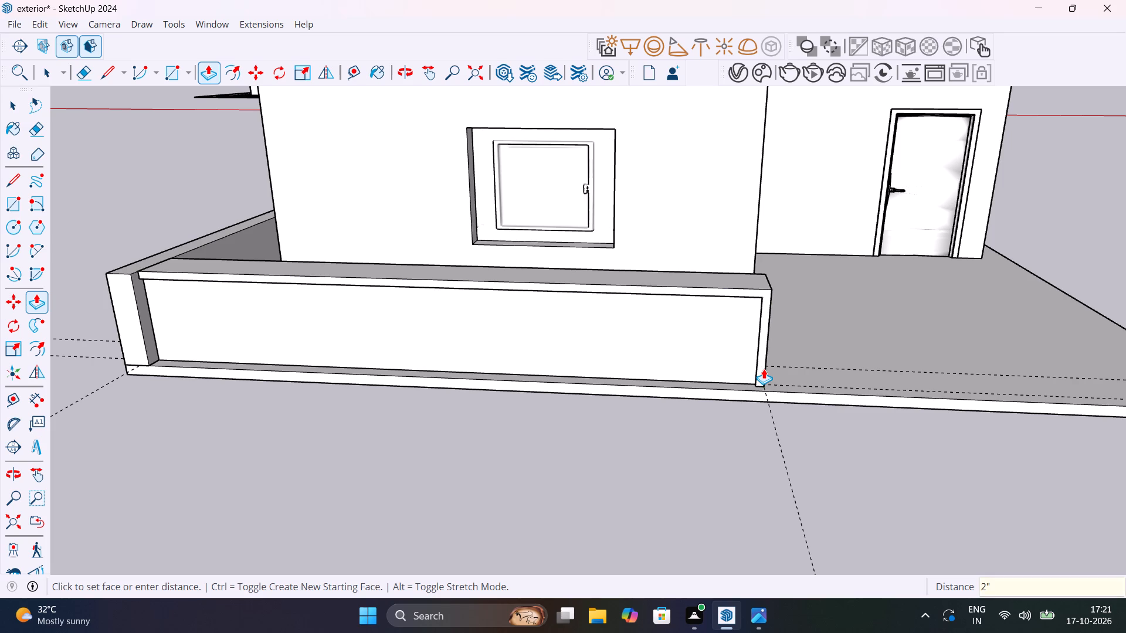
pyautogui.press('space')
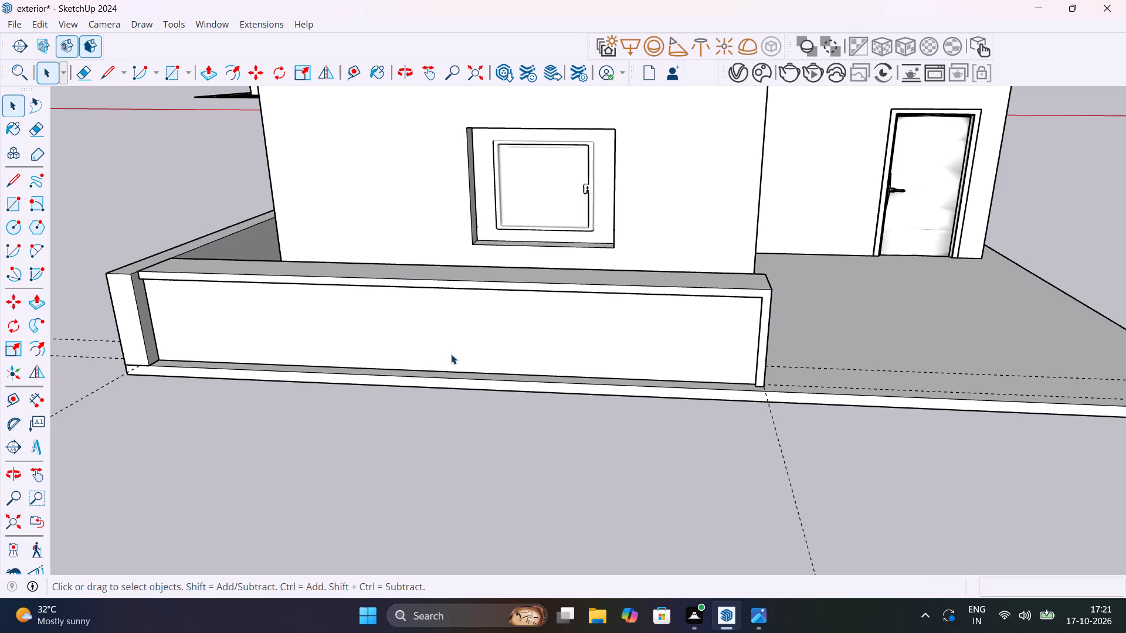
# Place a vertical guide on the front wall panel about 16' 11 3/4" from the wall's open end edge.
pyautogui.keyDown('shift'); pyautogui.moveTo(245, 332); pyautogui.dragTo(452, 301, button='middle'); pyautogui.keyUp('shift')
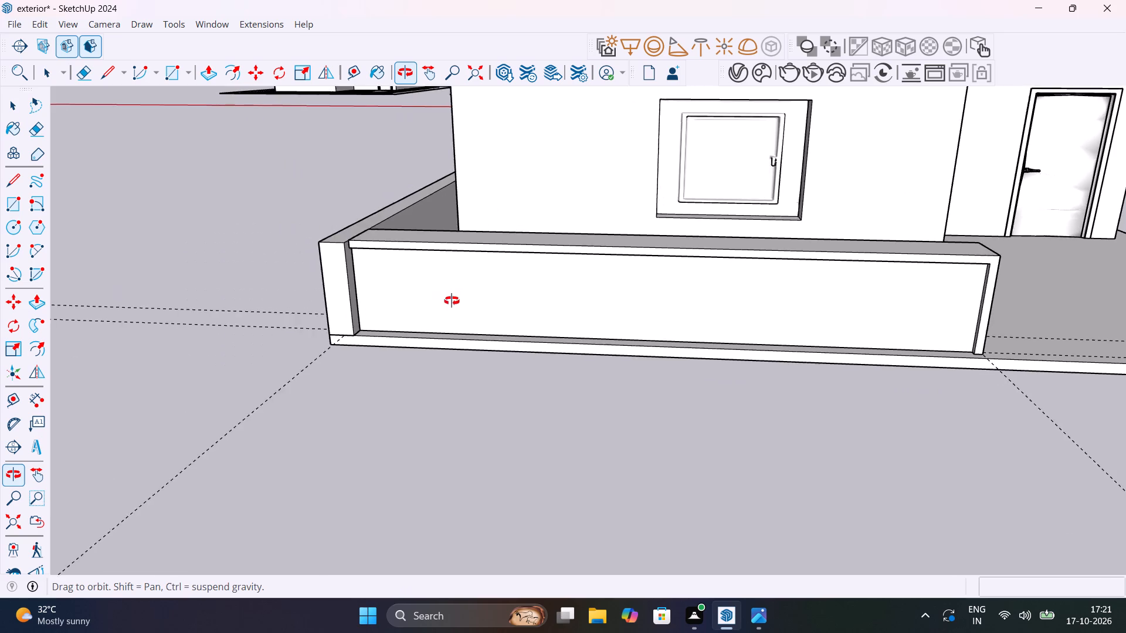
pyautogui.keyDown('shift'); pyautogui.moveTo(452, 301); pyautogui.dragTo(709, 343, button='middle'); pyautogui.keyUp('shift')
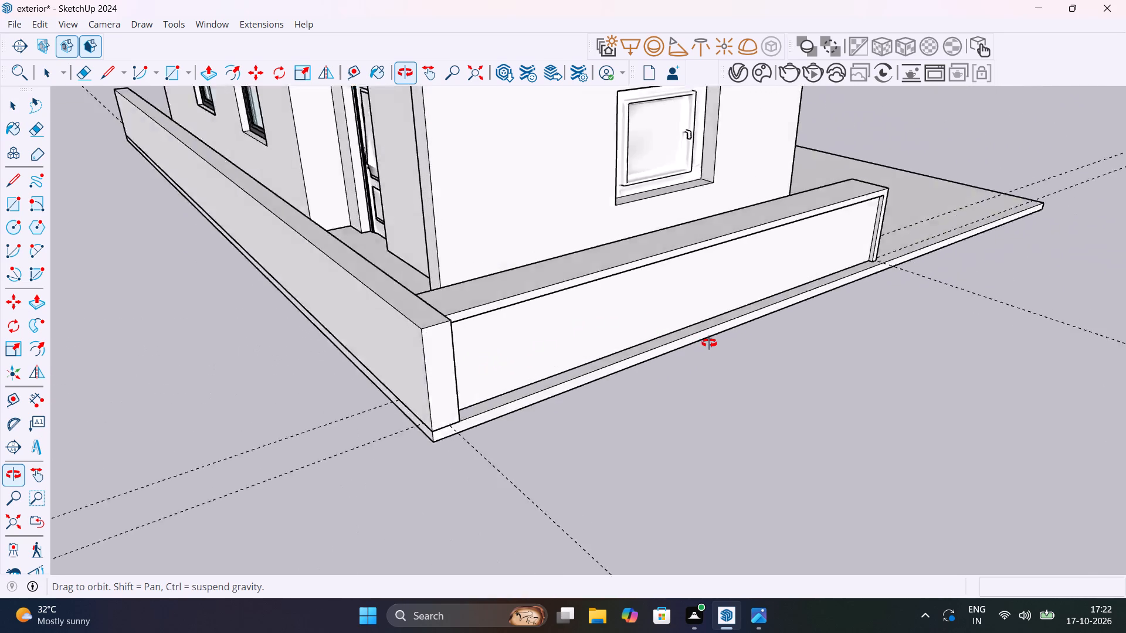
pyautogui.keyDown('shift'); pyautogui.moveTo(709, 343); pyautogui.dragTo(565, 314, button='middle'); pyautogui.keyUp('shift')
pyautogui.moveTo(477, 327); pyautogui.dragTo(452, 305, button='middle')
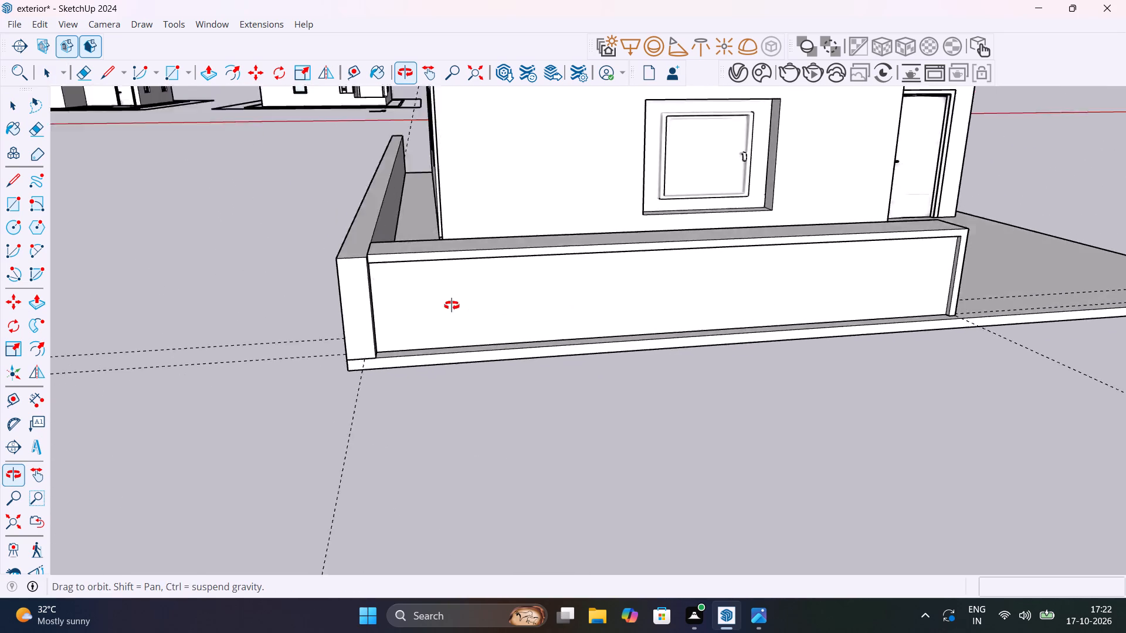
pyautogui.moveTo(452, 305); pyautogui.dragTo(389, 314, button='middle')
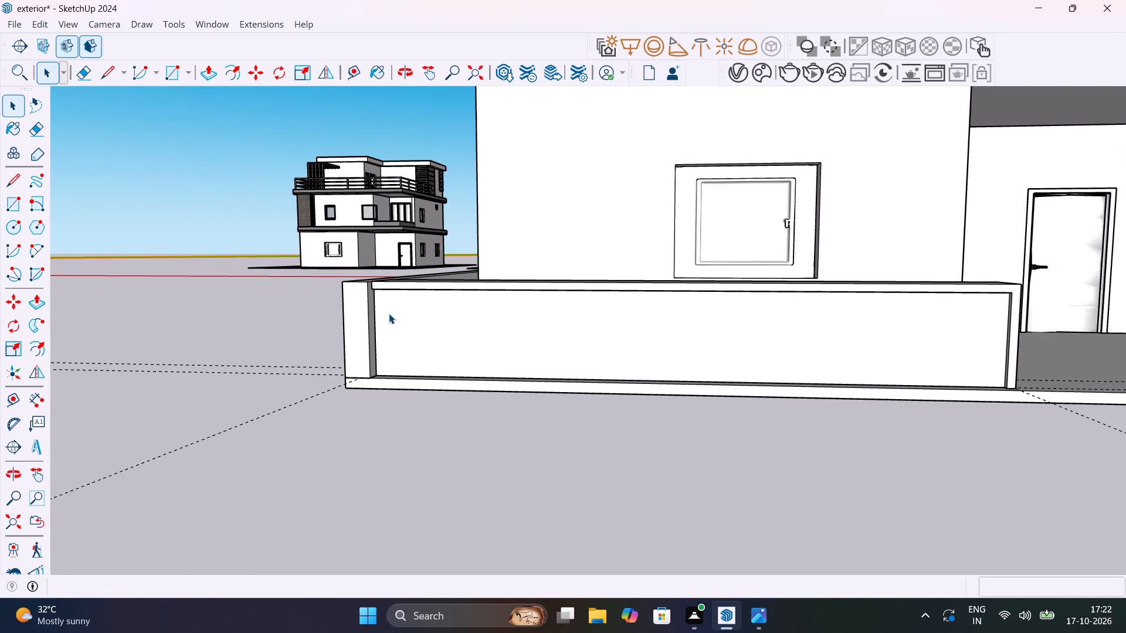
pyautogui.press('t')
pyautogui.scroll(-6, 434, 321)
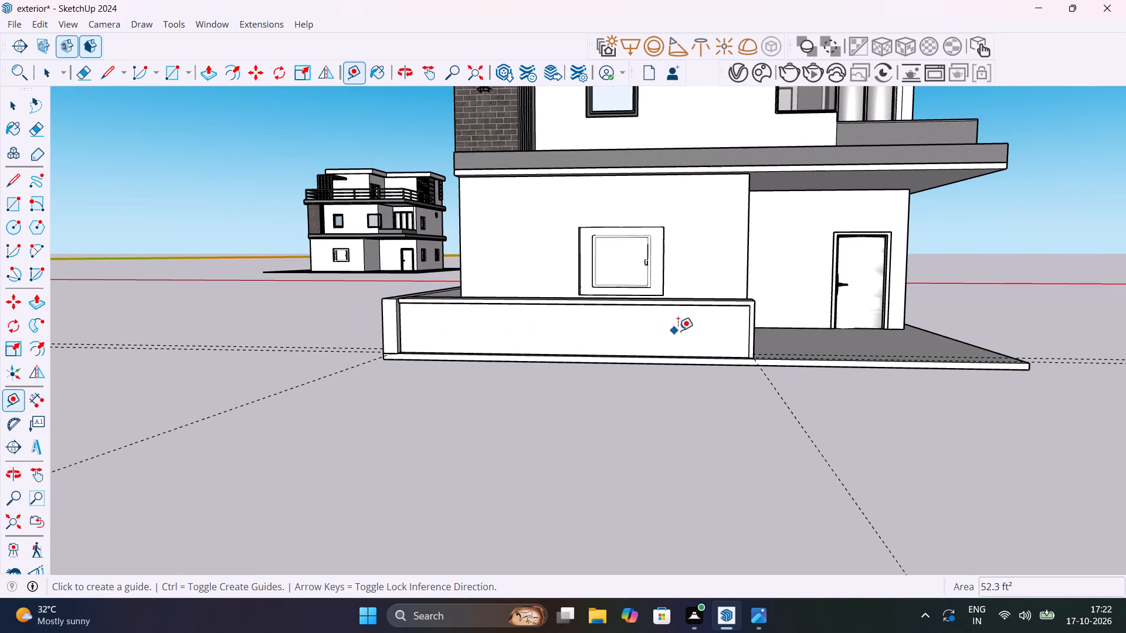
pyautogui.click(755, 319)
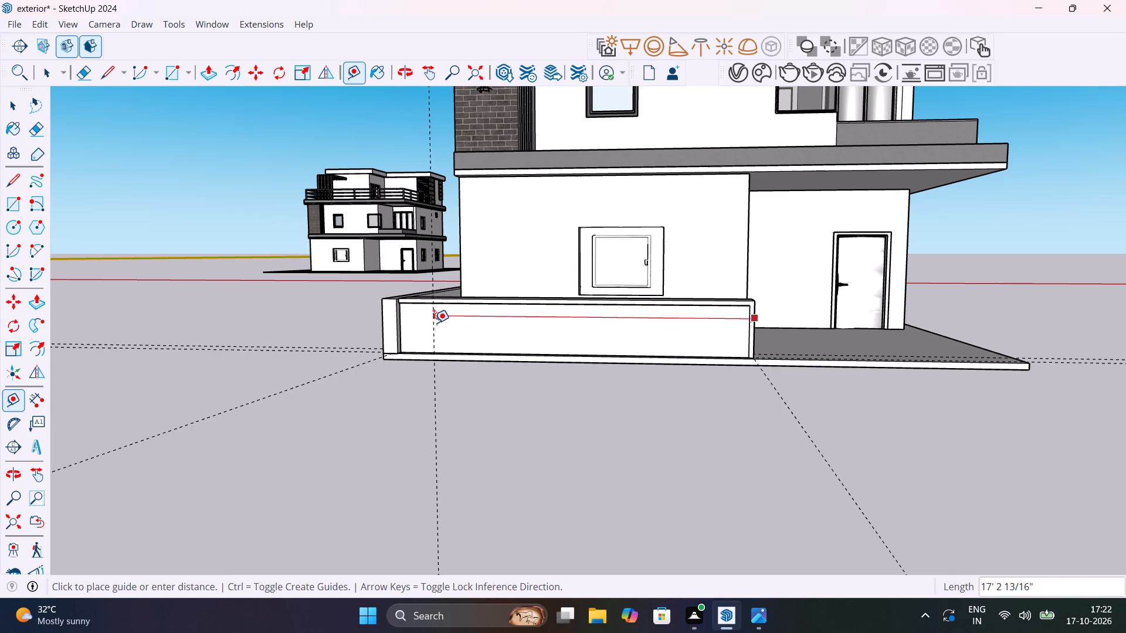
pyautogui.scroll(11, 434, 323)
pyautogui.moveTo(456, 398); pyautogui.dragTo(519, 537, button='middle')
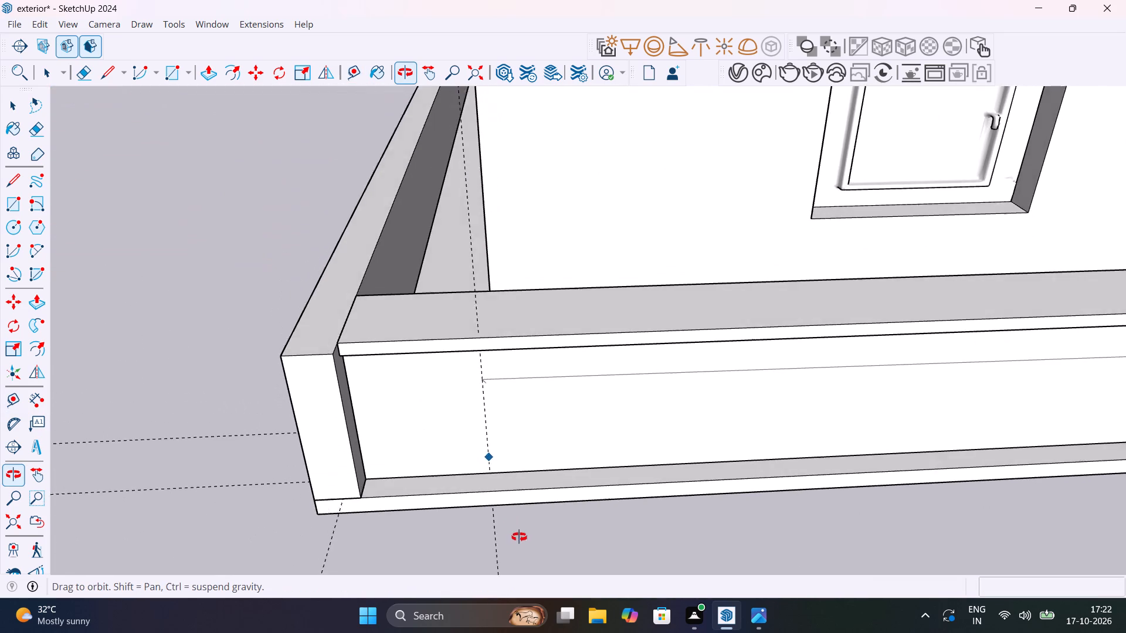
pyautogui.moveTo(519, 537); pyautogui.dragTo(520, 539, button='middle')
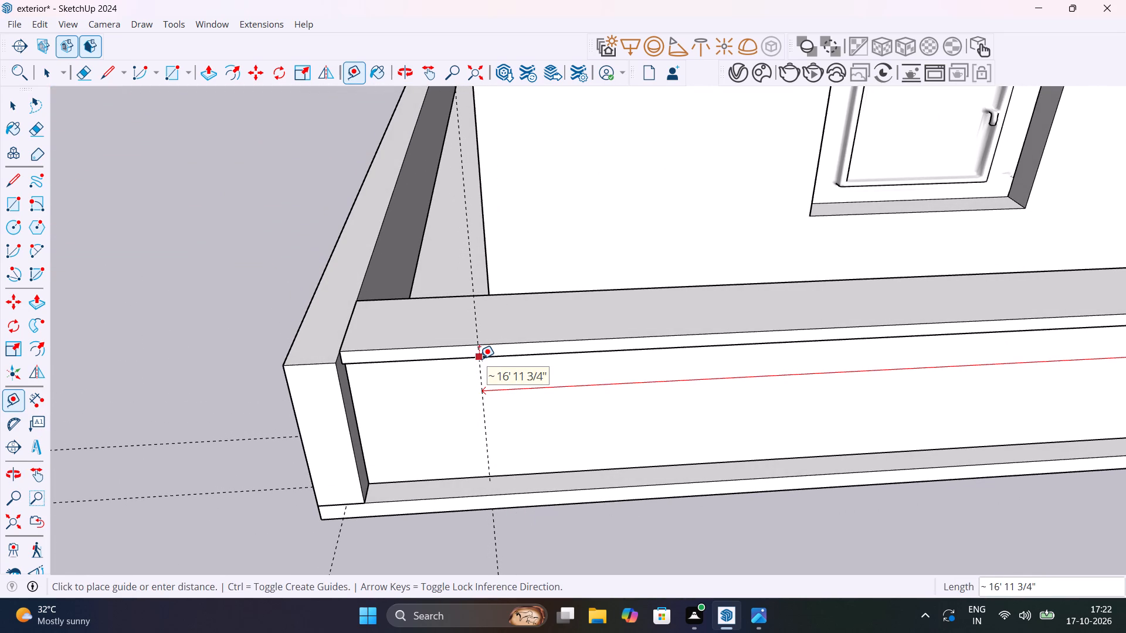
pyautogui.click(479, 359)
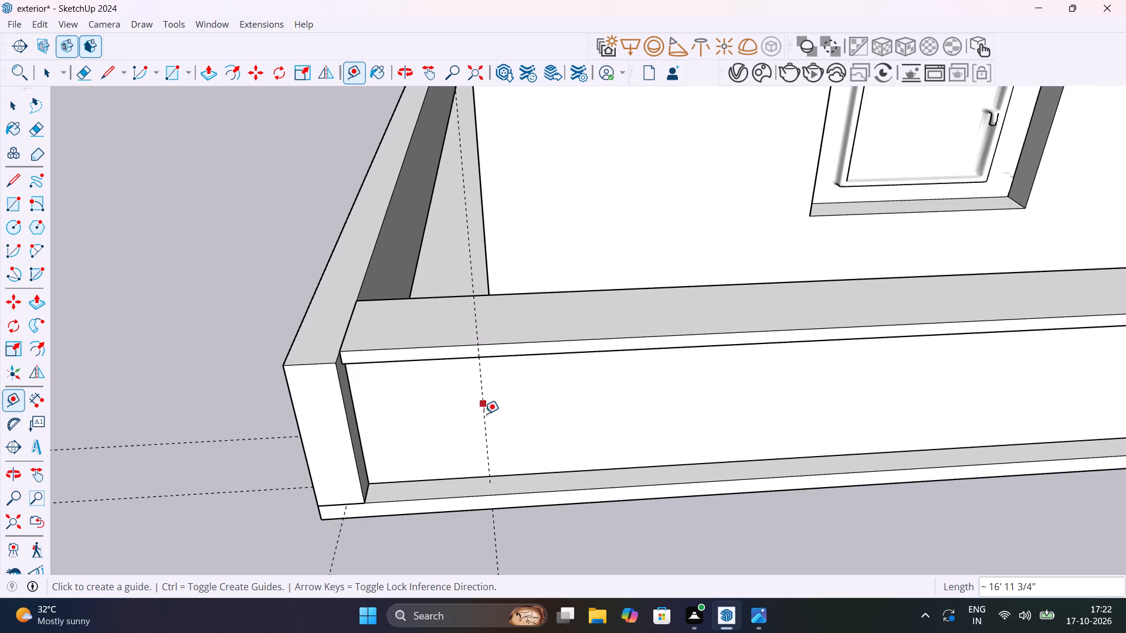
# Add a second vertical guide 2 1/2" from the first one, towards the wall's open end.
pyautogui.scroll(4, 486, 417)
pyautogui.moveTo(486, 420); pyautogui.dragTo(710, 428, button='middle')
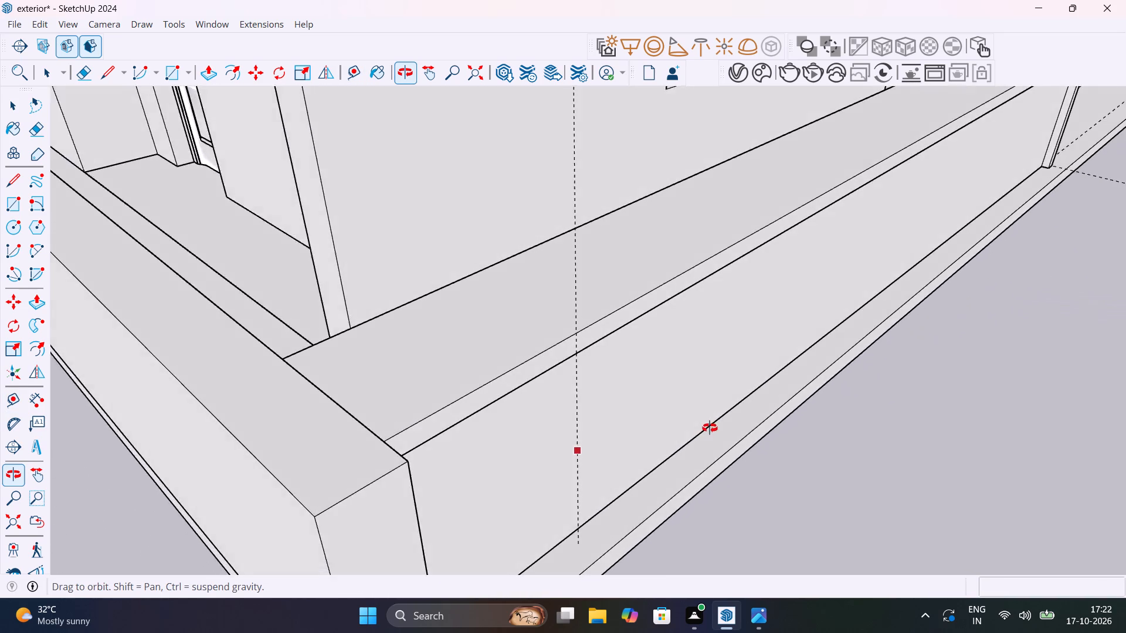
pyautogui.moveTo(710, 428); pyautogui.dragTo(591, 430, button='middle')
pyautogui.scroll(1, 591, 430)
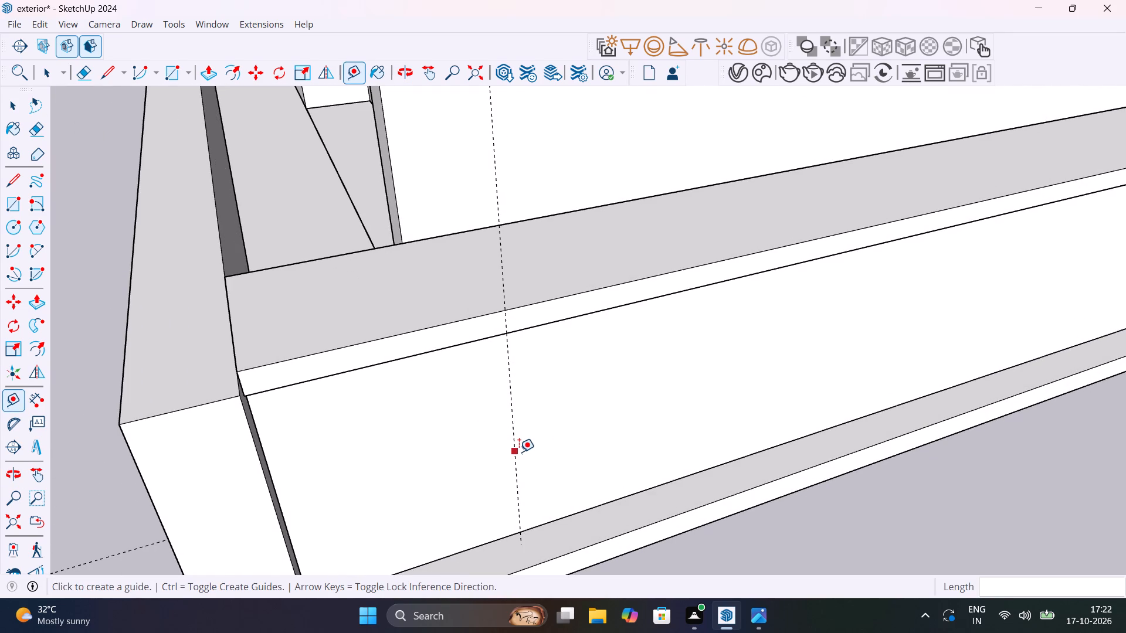
pyautogui.click(519, 452)
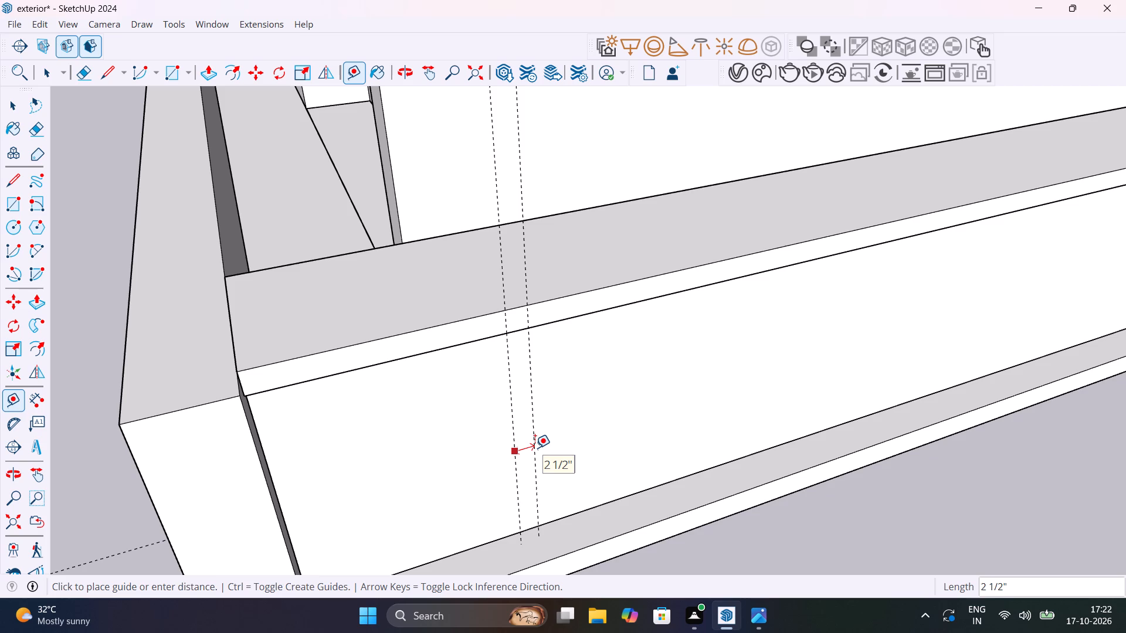
pyautogui.click(535, 448)
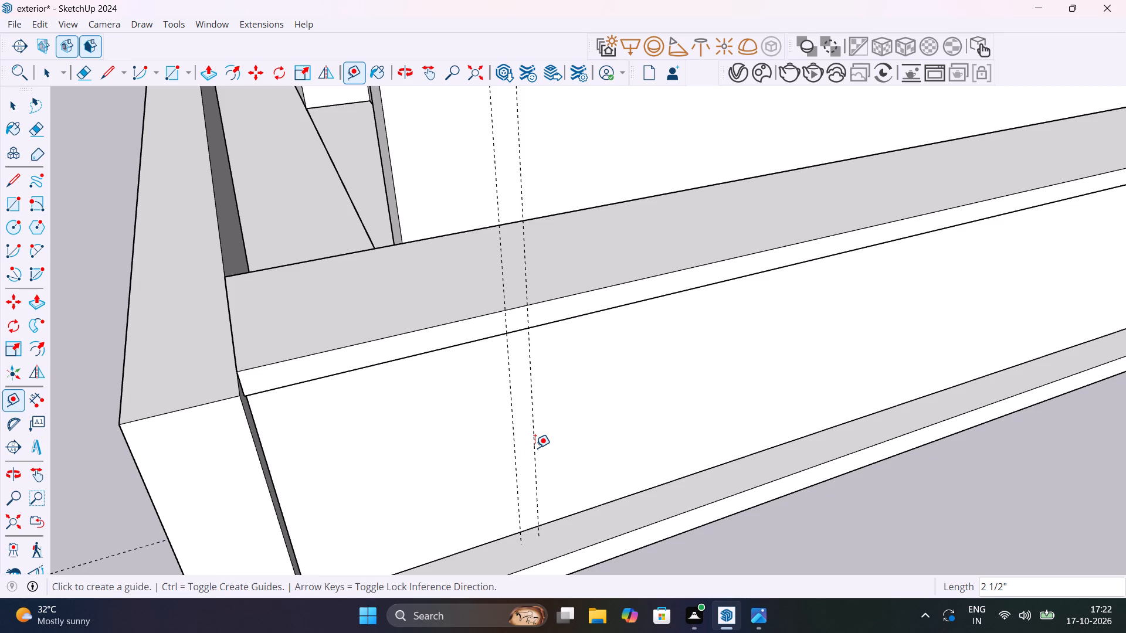
pyautogui.press('space')
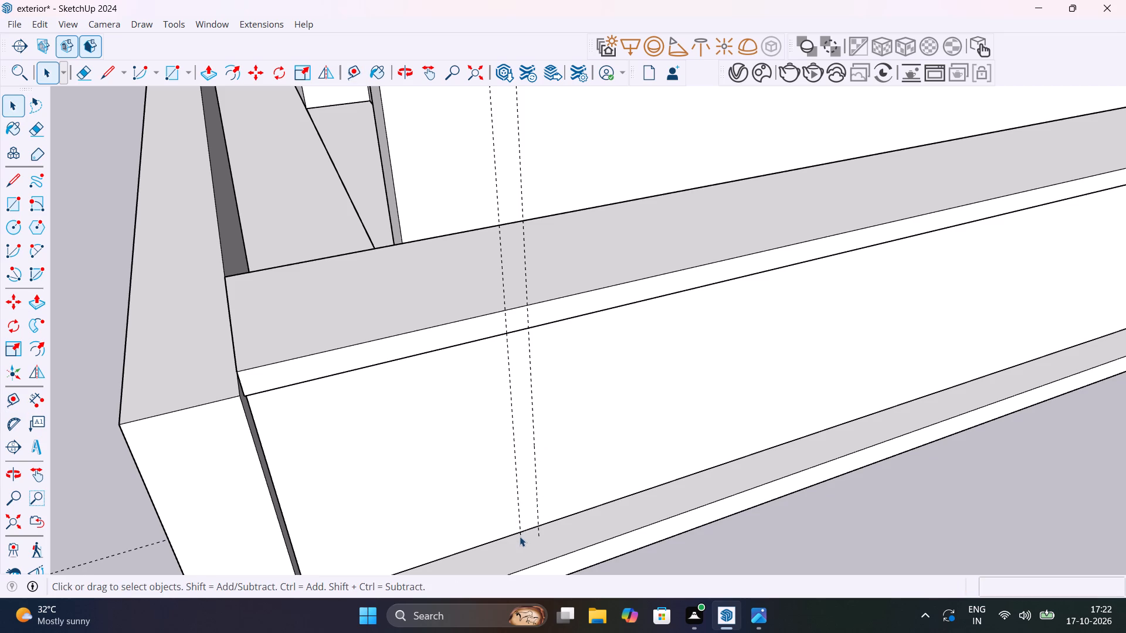
# Draw a rectangle about 3" by 4" on the slab ledge at the foot of the guides and make it a component.
pyautogui.press('r')
pyautogui.click(524, 541)
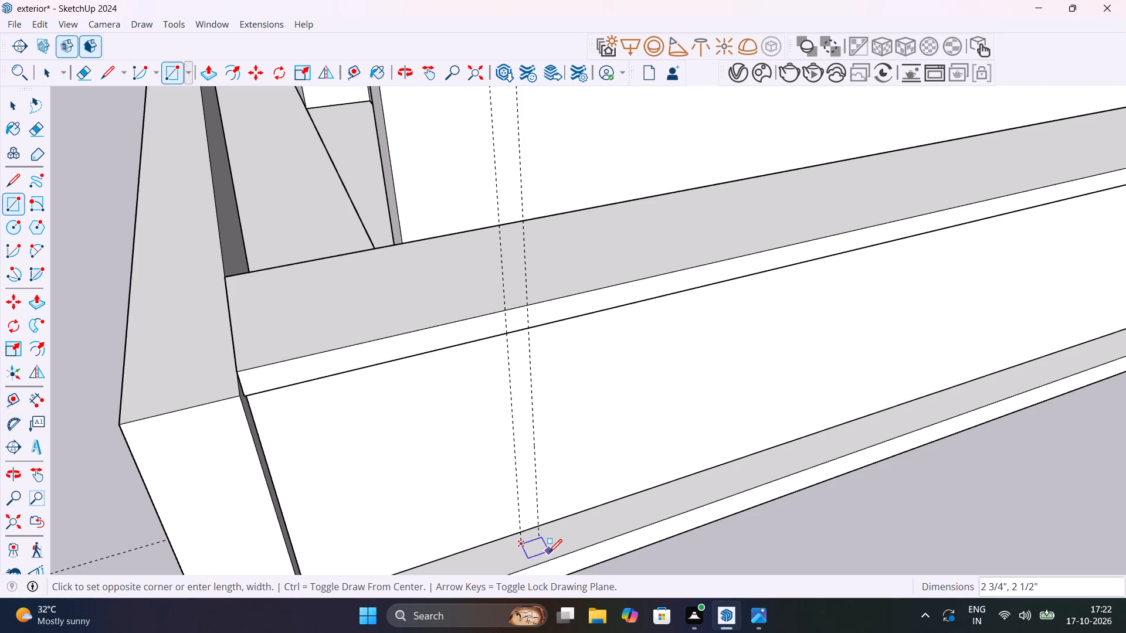
pyautogui.click(553, 557)
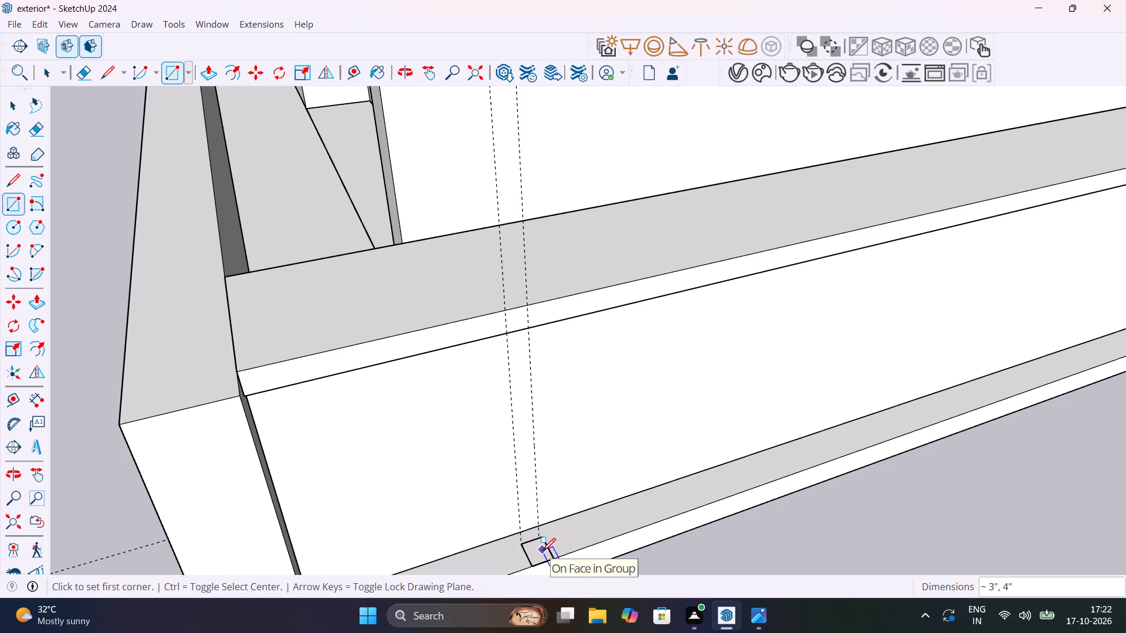
pyautogui.press('space')
pyautogui.doubleClick(542, 551)
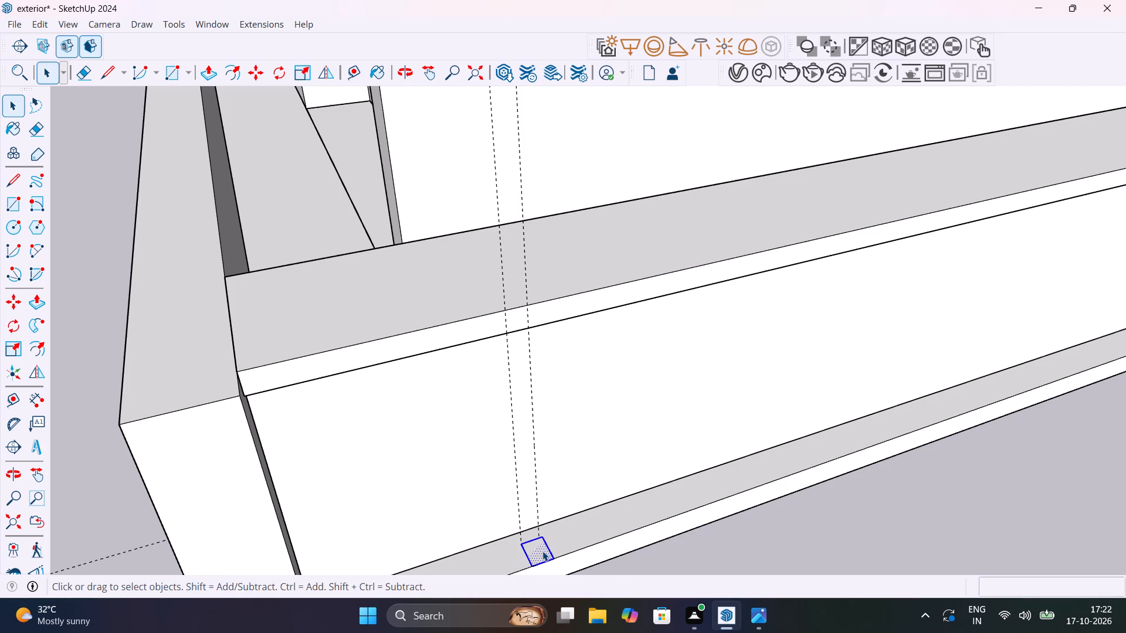
pyautogui.rightClick(542, 551)
pyautogui.click(612, 302)
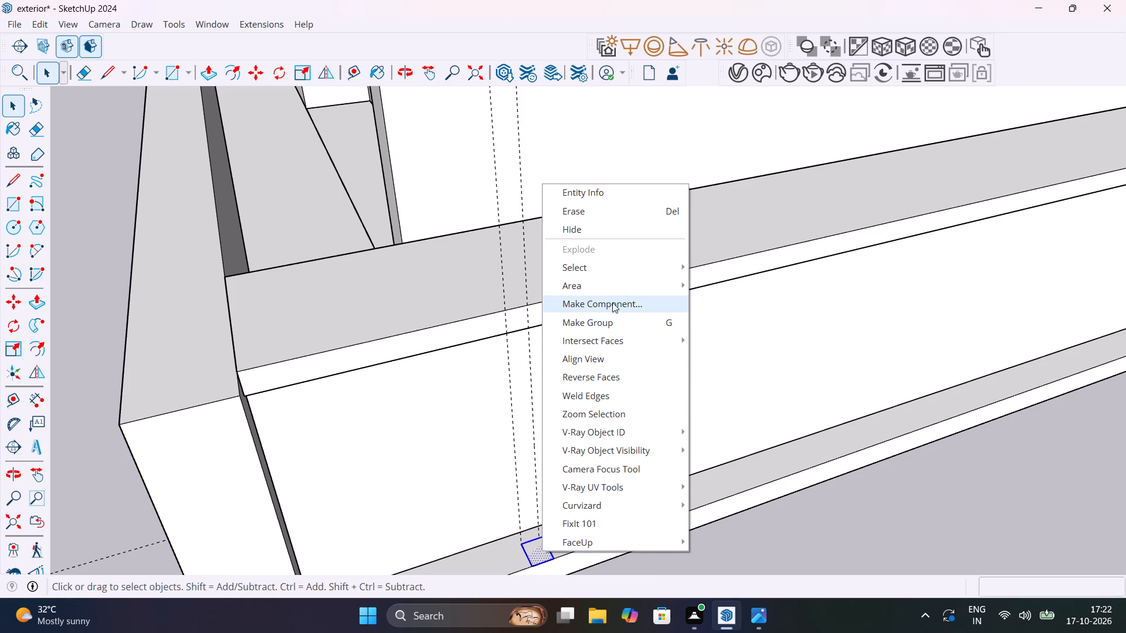
pyautogui.click(578, 488)
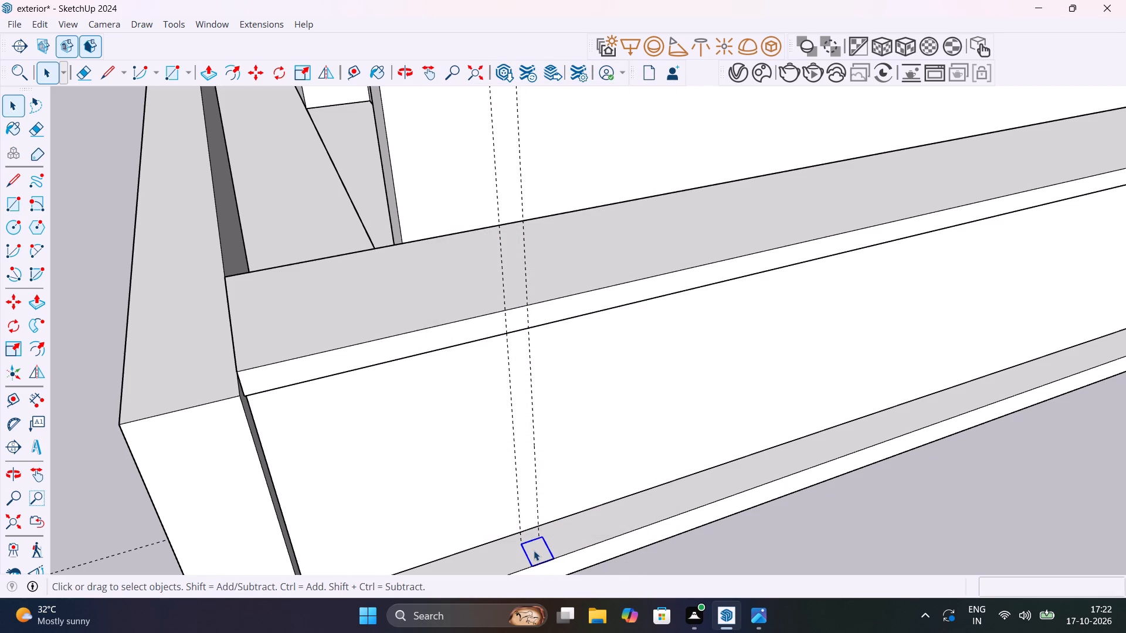
# Copy the rectangle component about 2' 7 3/8" along the ledge's front edge and divide the distance into 7 equal spacings.
pyautogui.press('m')
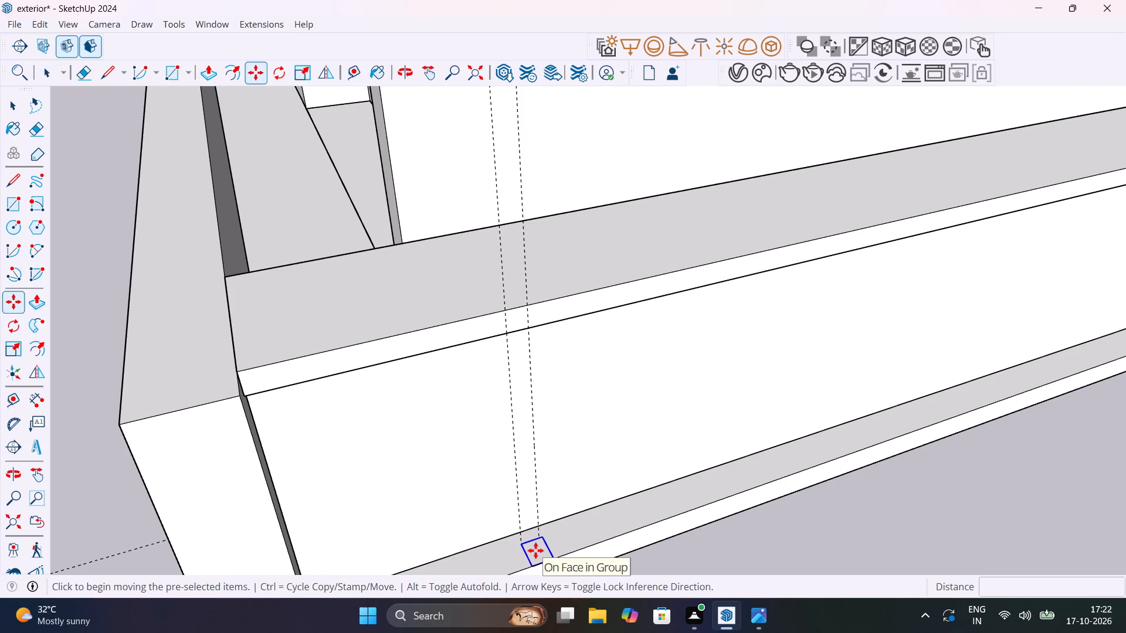
pyautogui.click(531, 567)
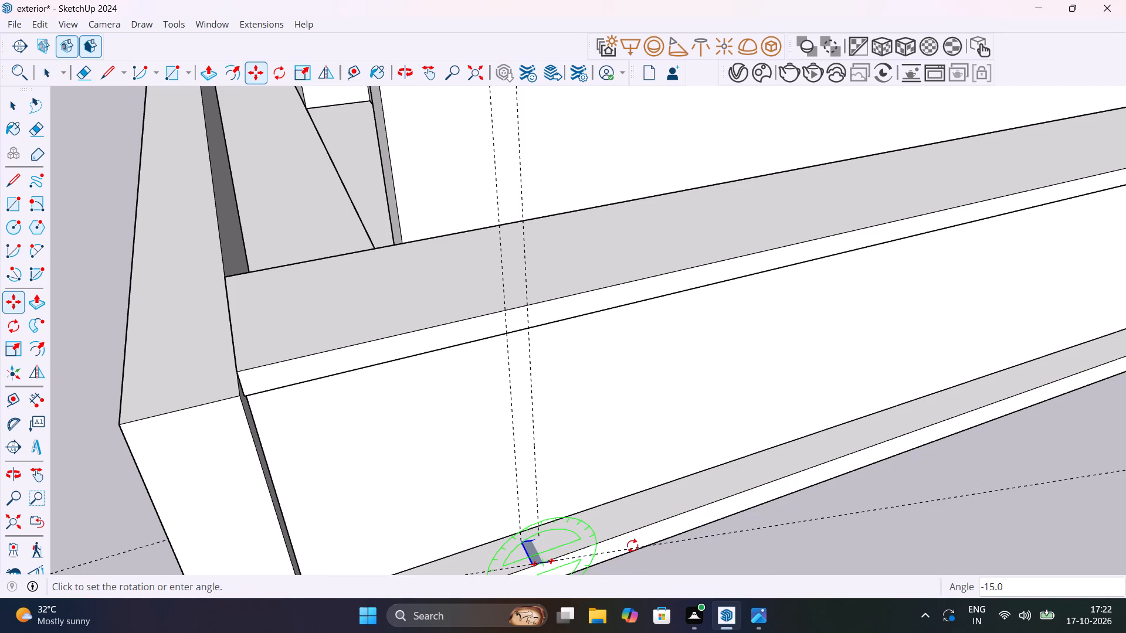
pyautogui.press('Escape')
pyautogui.click(535, 565)
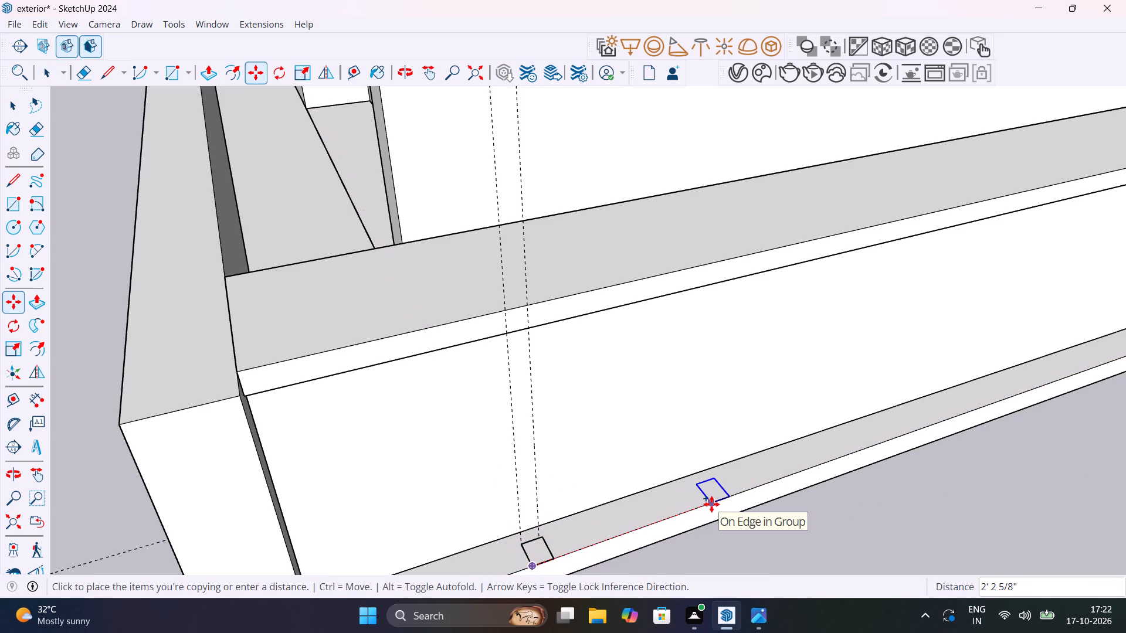
pyautogui.click(741, 495)
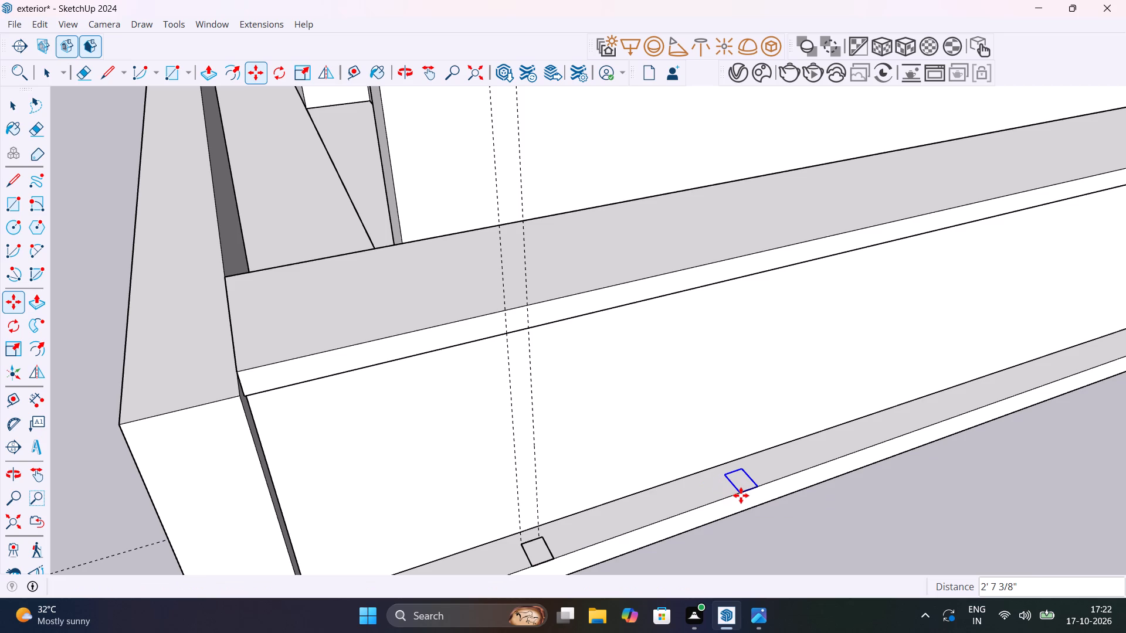
pyautogui.write('5/')
pyautogui.press('Return')
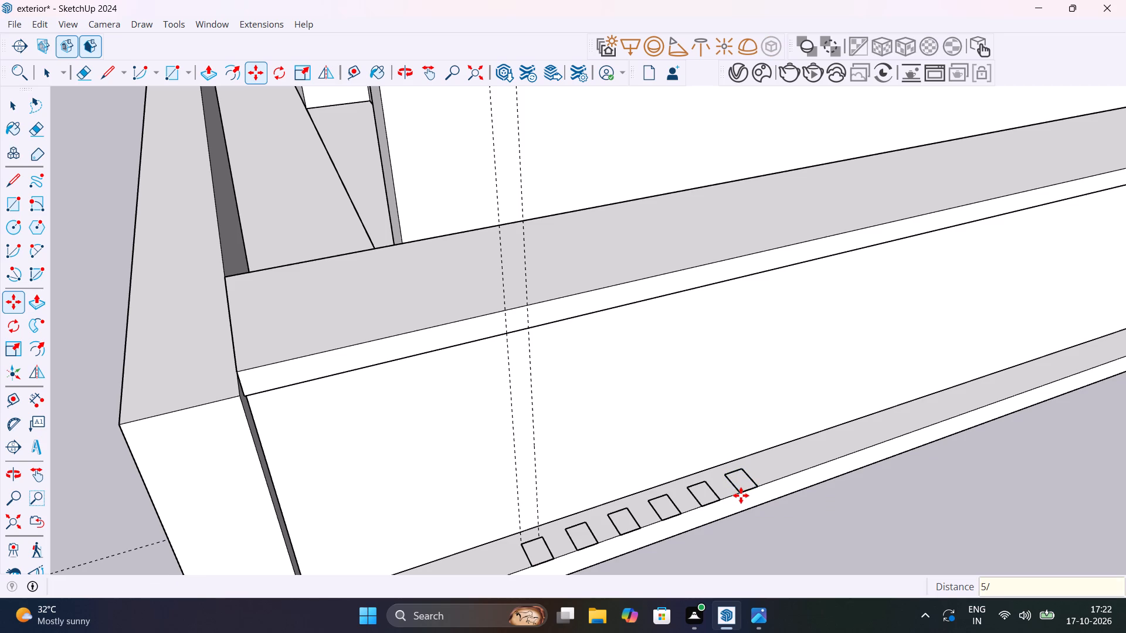
pyautogui.write('6/')
pyautogui.press('Return')
pyautogui.write('7/')
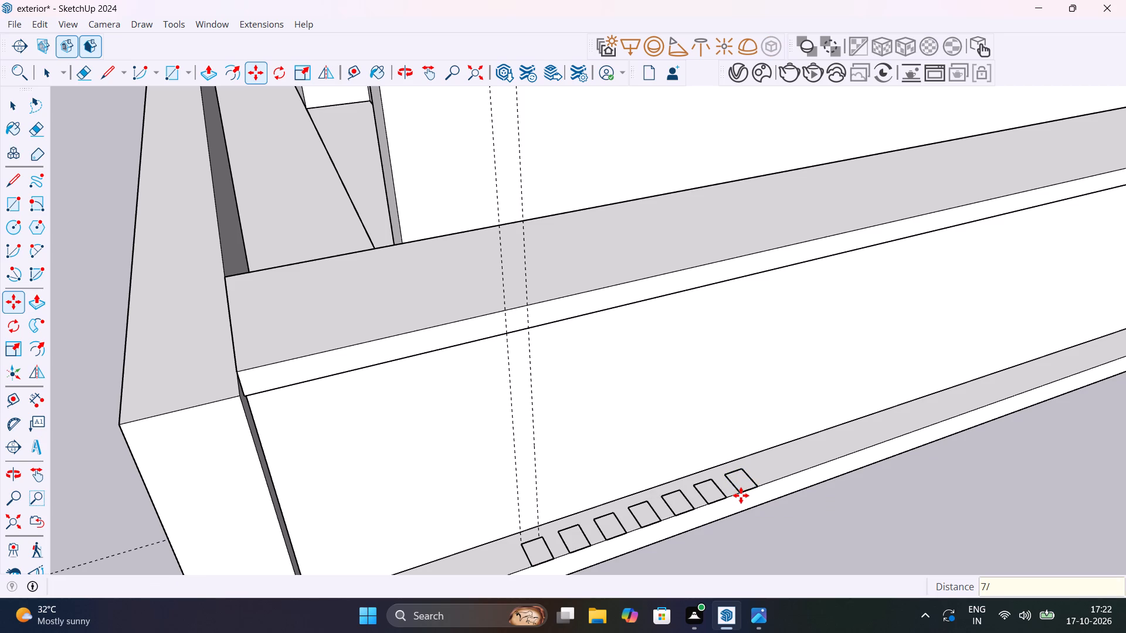
pyautogui.press('Return')
pyautogui.press('space')
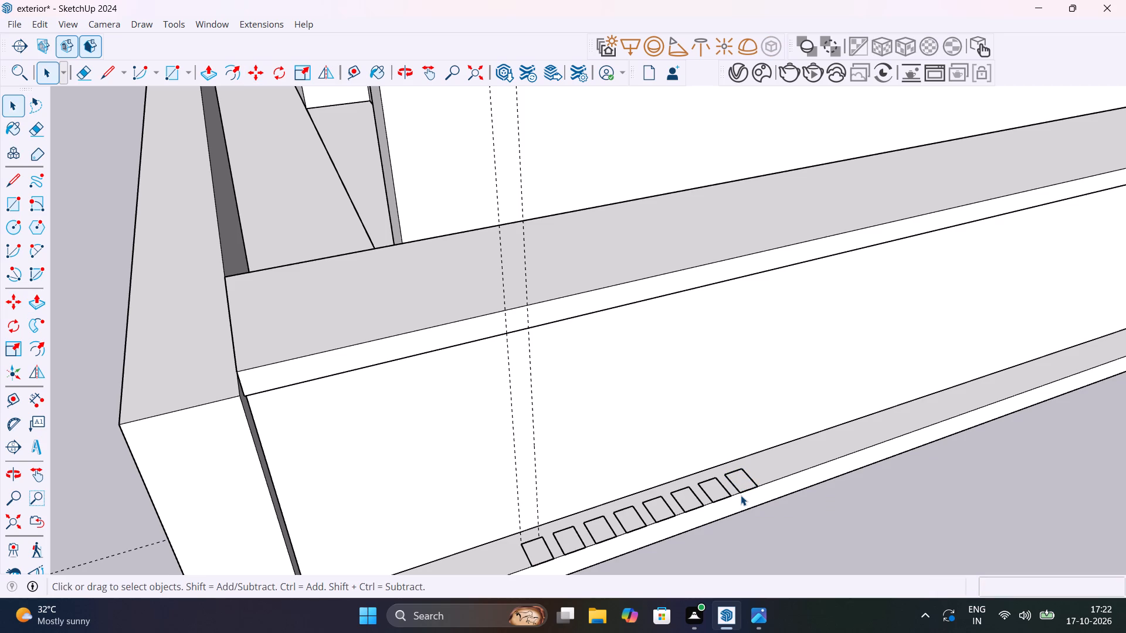
# Extrude the first rectangle component on the slab ledge upward about 3' 4 3/8" so all eight slats rise above the wall top.
pyautogui.scroll(5, 603, 530)
pyautogui.doubleClick(514, 562)
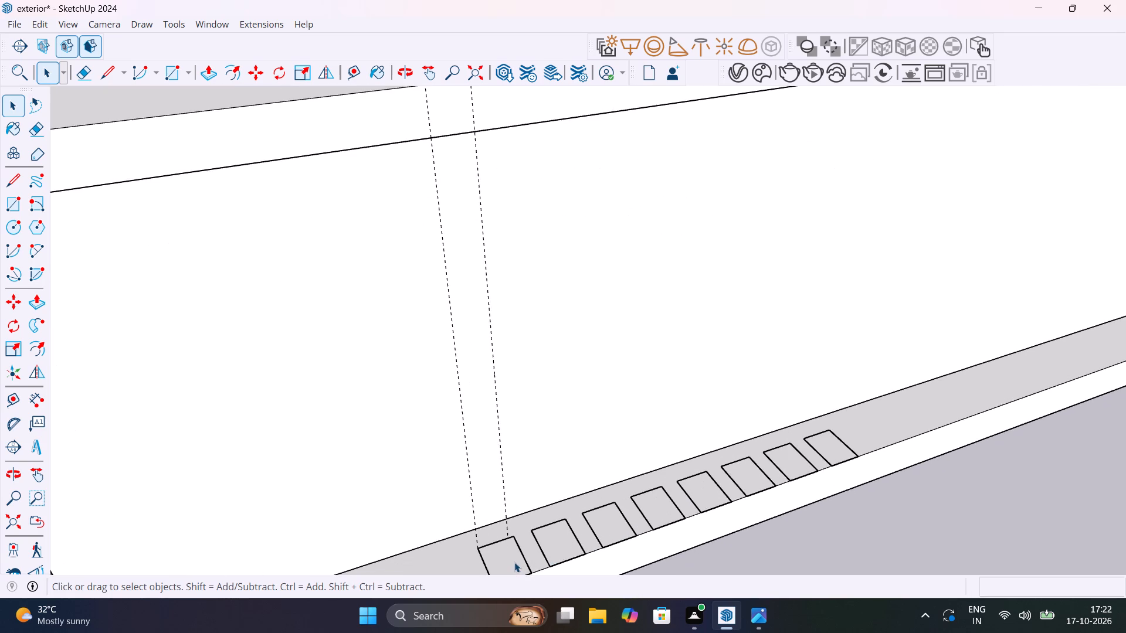
pyautogui.click(514, 562)
pyautogui.press('p')
pyautogui.click(514, 562)
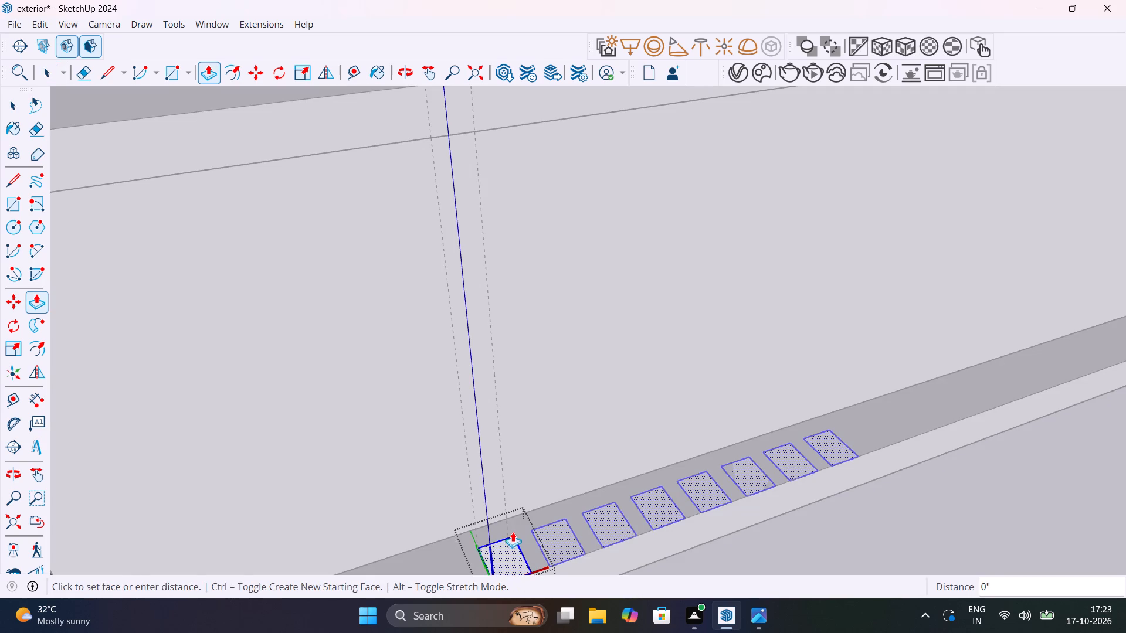
pyautogui.scroll(-13, 511, 527)
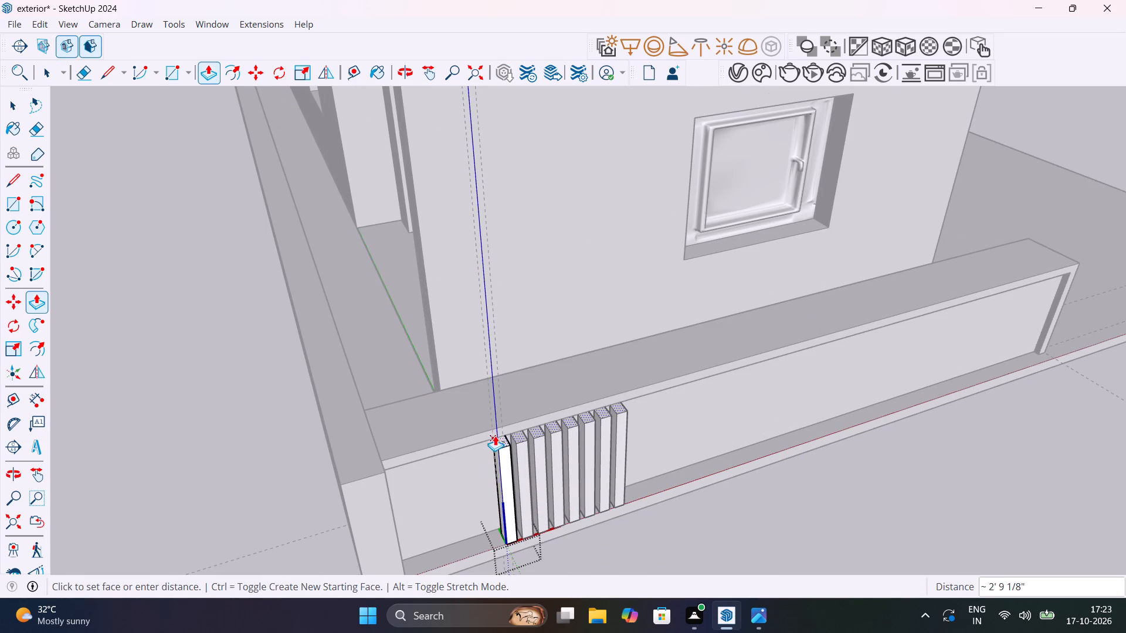
pyautogui.moveTo(487, 431); pyautogui.dragTo(602, 435, button='middle')
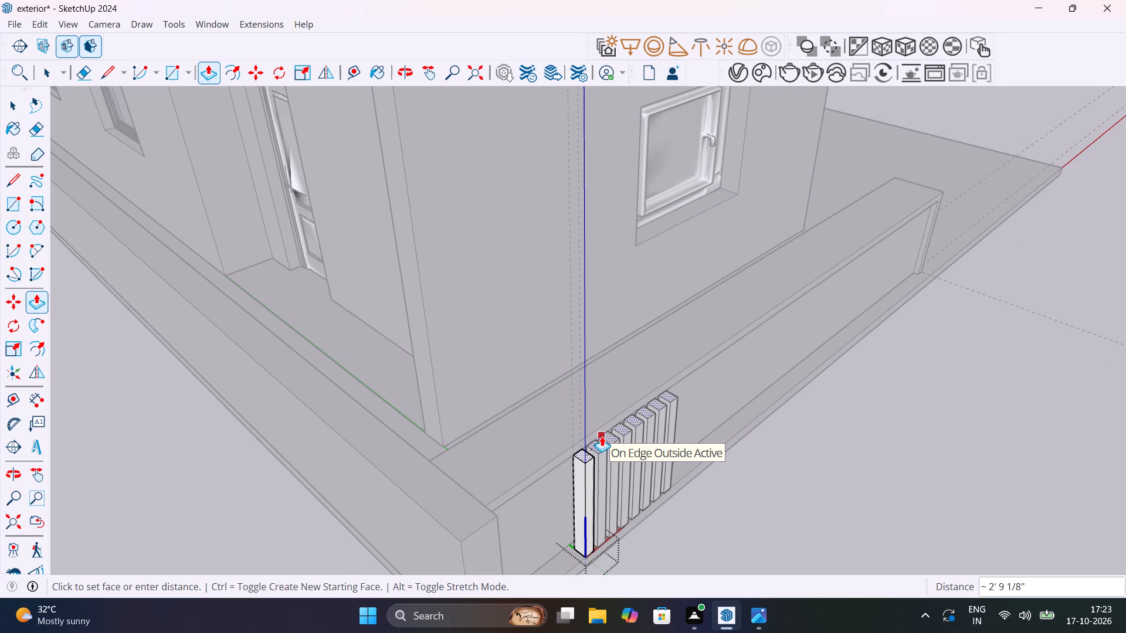
pyautogui.scroll(7, 591, 447)
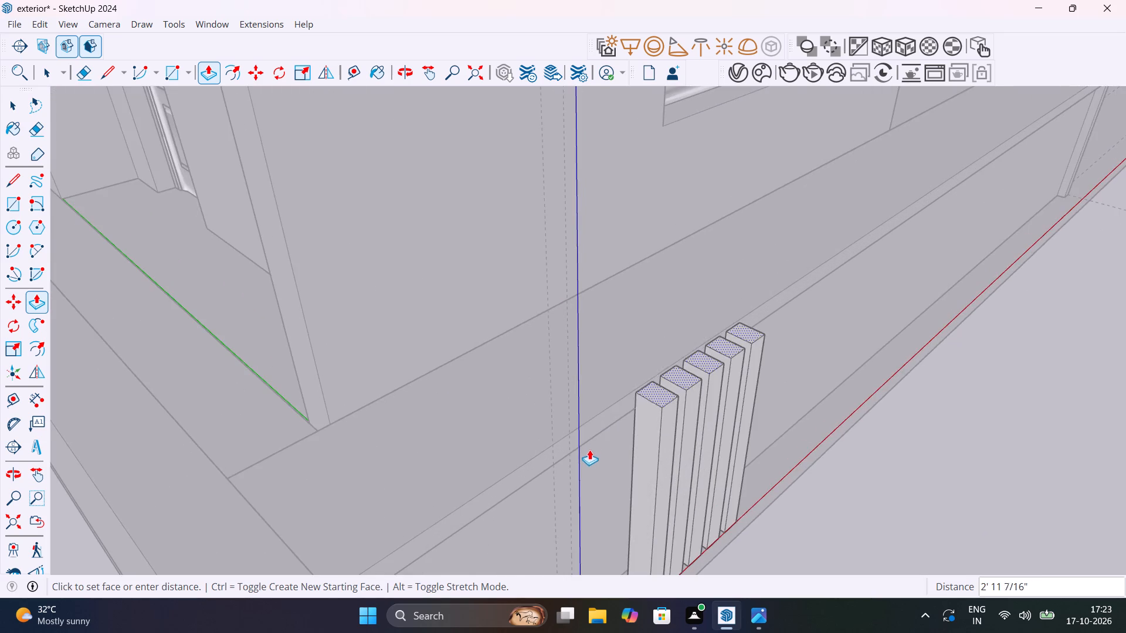
pyautogui.moveTo(589, 450); pyautogui.dragTo(742, 396, button='middle')
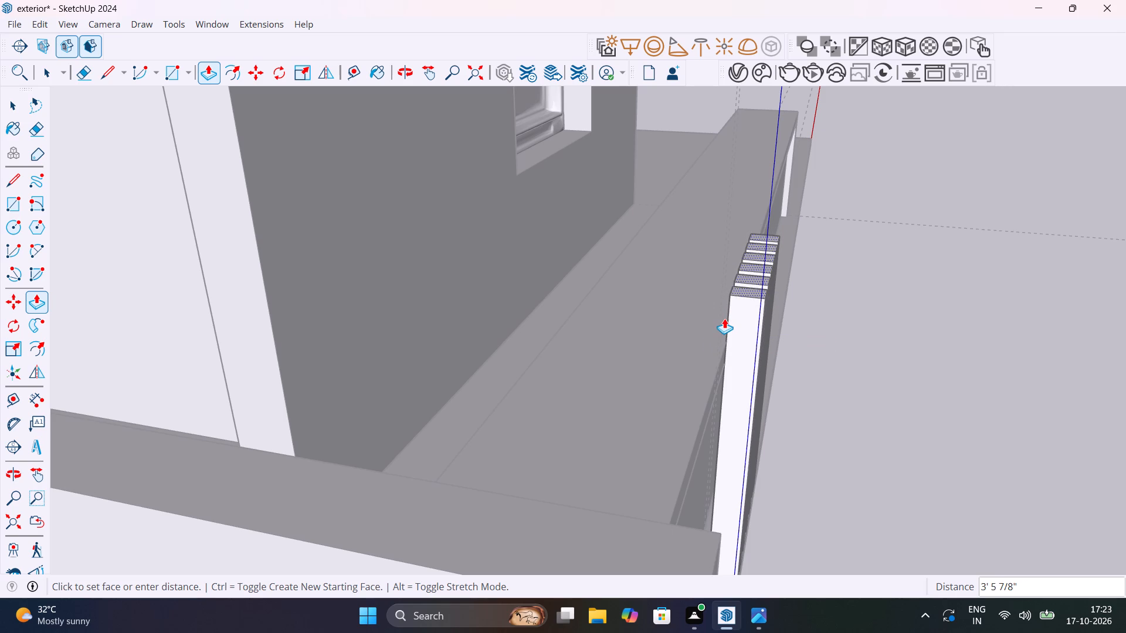
pyautogui.click(724, 332)
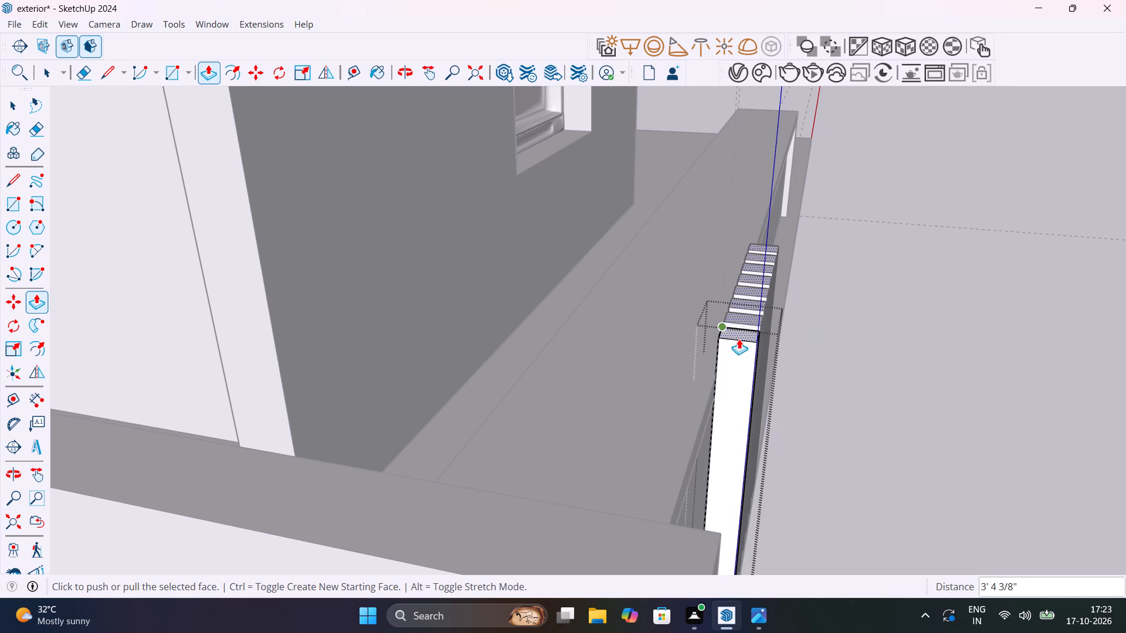
pyautogui.press('space')
pyautogui.click(817, 373)
# Inside the end slat component, copy the house-side top edge straight down about 2" to split that face.
pyautogui.moveTo(827, 400); pyautogui.dragTo(974, 400, button='middle')
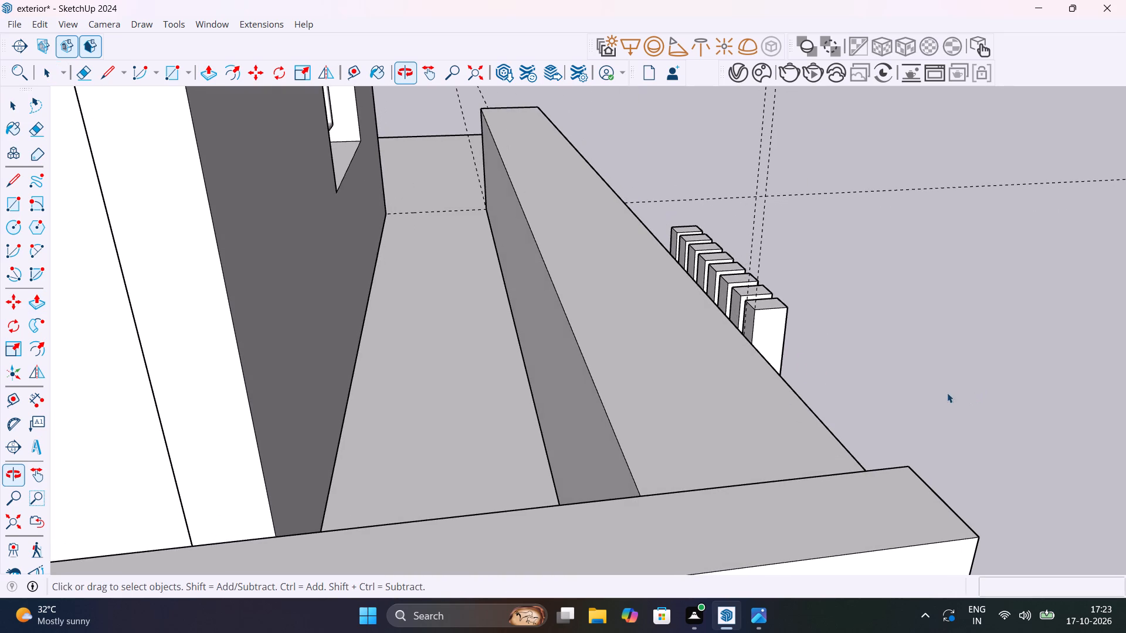
pyautogui.scroll(6, 699, 327)
pyautogui.keyDown('shift'); pyautogui.moveTo(749, 350); pyautogui.dragTo(762, 406, button='middle'); pyautogui.keyUp('shift')
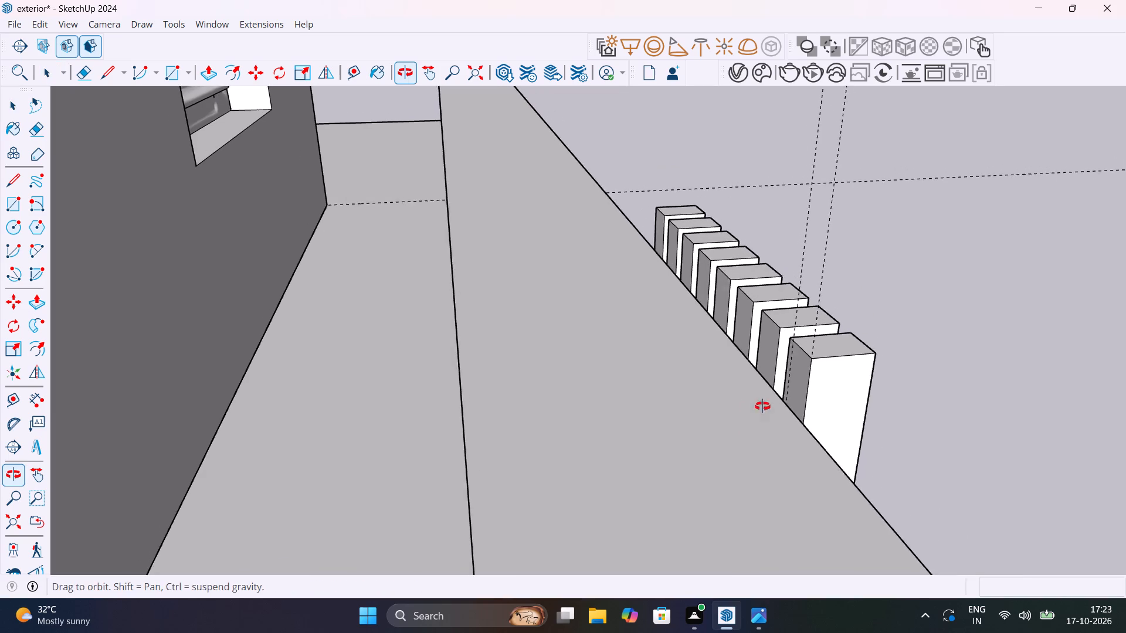
pyautogui.keyDown('shift'); pyautogui.moveTo(762, 406); pyautogui.dragTo(795, 393, button='middle'); pyautogui.keyUp('shift')
pyautogui.doubleClick(839, 339)
pyautogui.scroll(6, 835, 328)
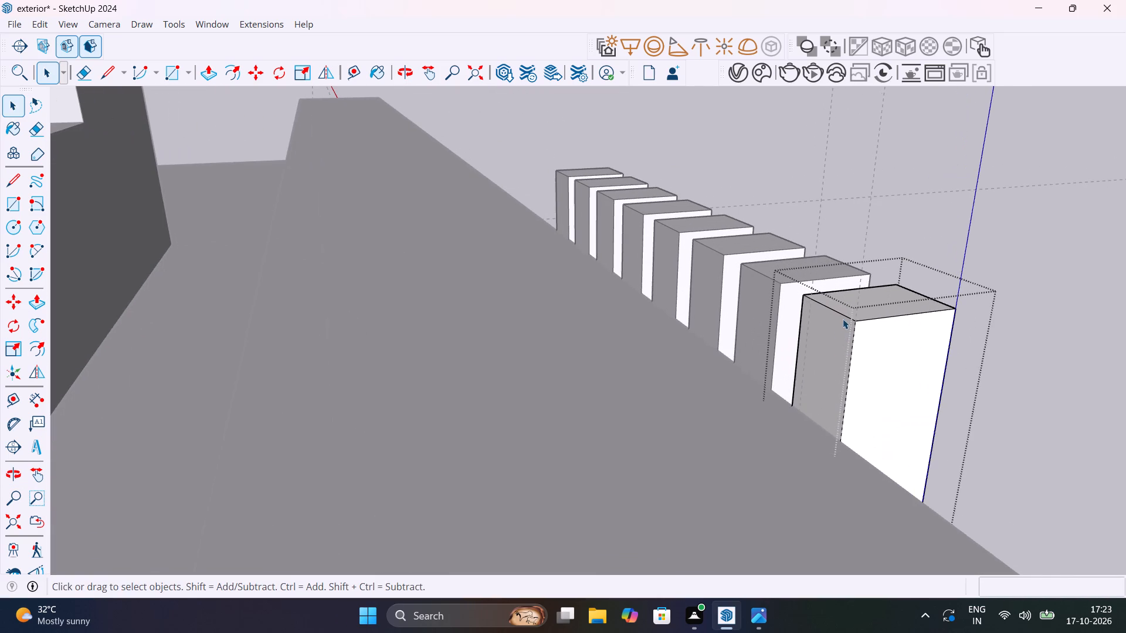
pyautogui.click(846, 317)
pyautogui.press('m')
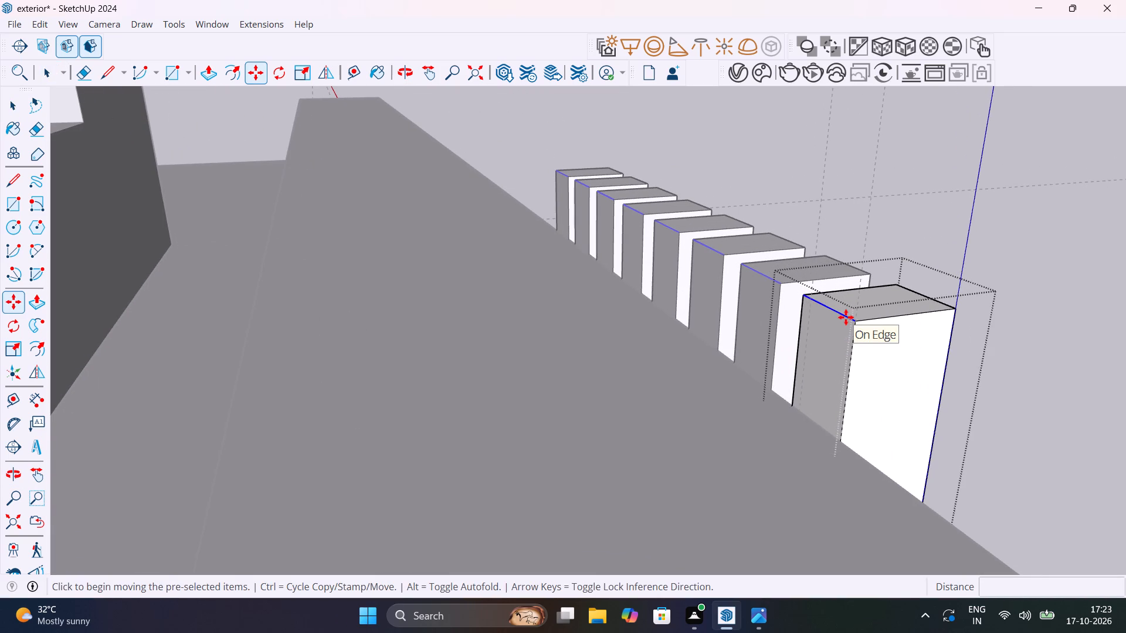
pyautogui.click(852, 325)
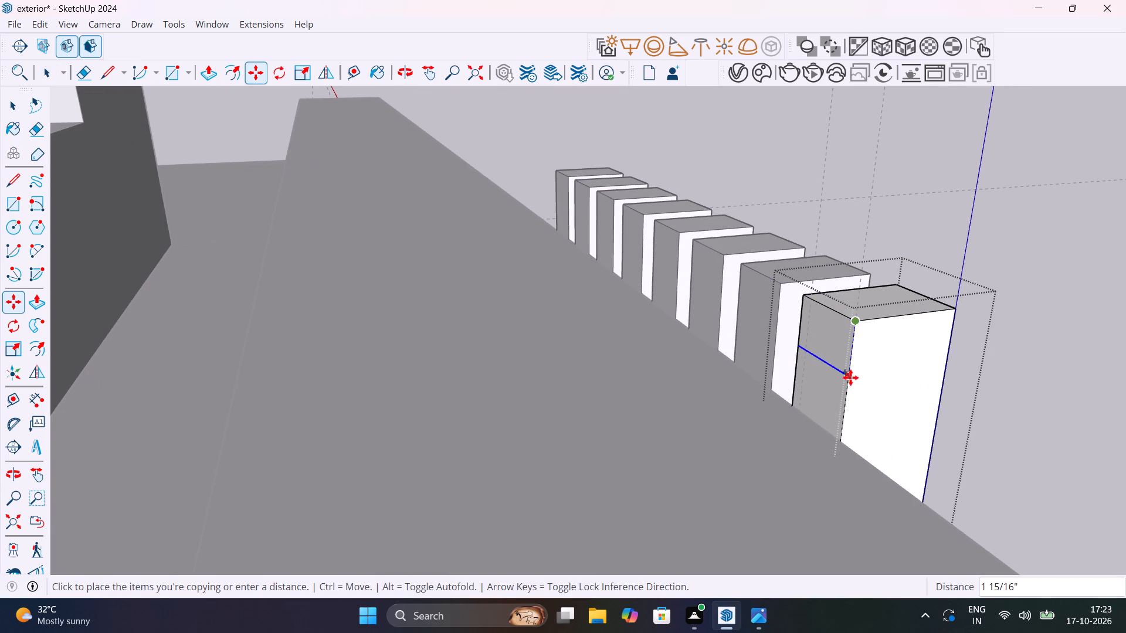
pyautogui.click(850, 382)
pyautogui.press('space')
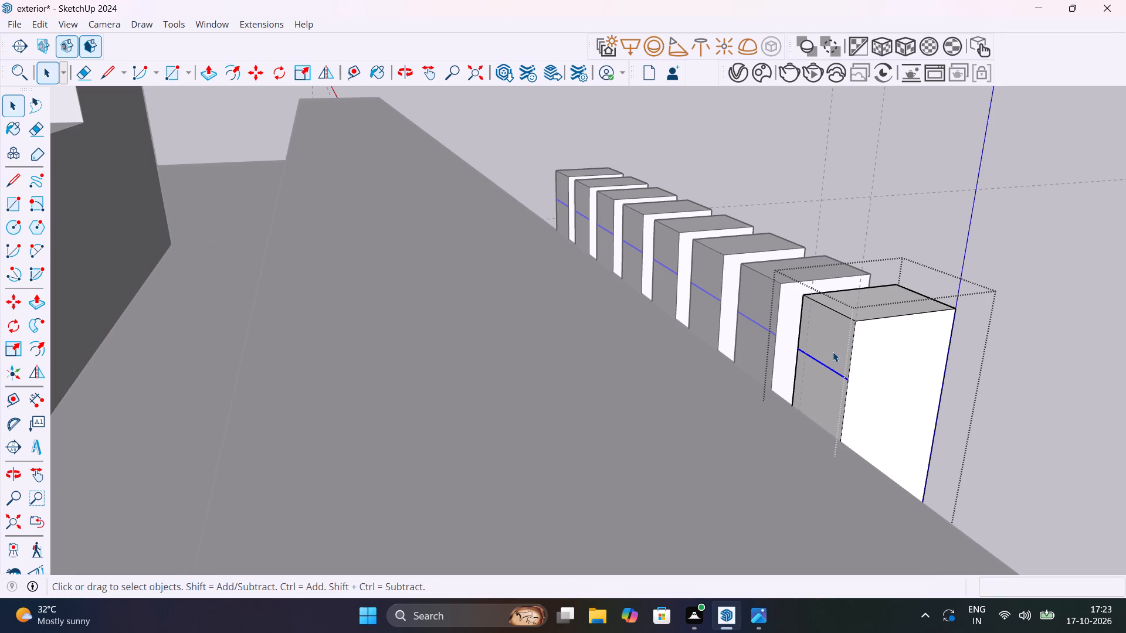
# Extrude the slat's split-off upper face 1' 8" across the wall top towards the house.
pyautogui.click(833, 351)
pyautogui.doubleClick(833, 351)
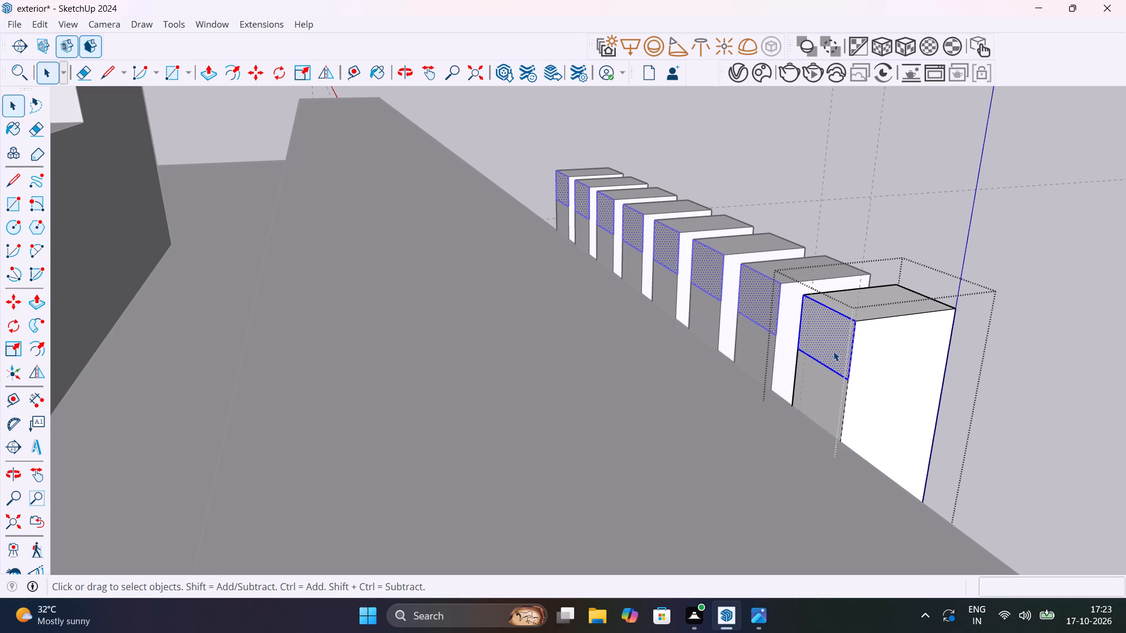
pyautogui.press('p')
pyautogui.click(833, 351)
pyautogui.scroll(-6, 771, 376)
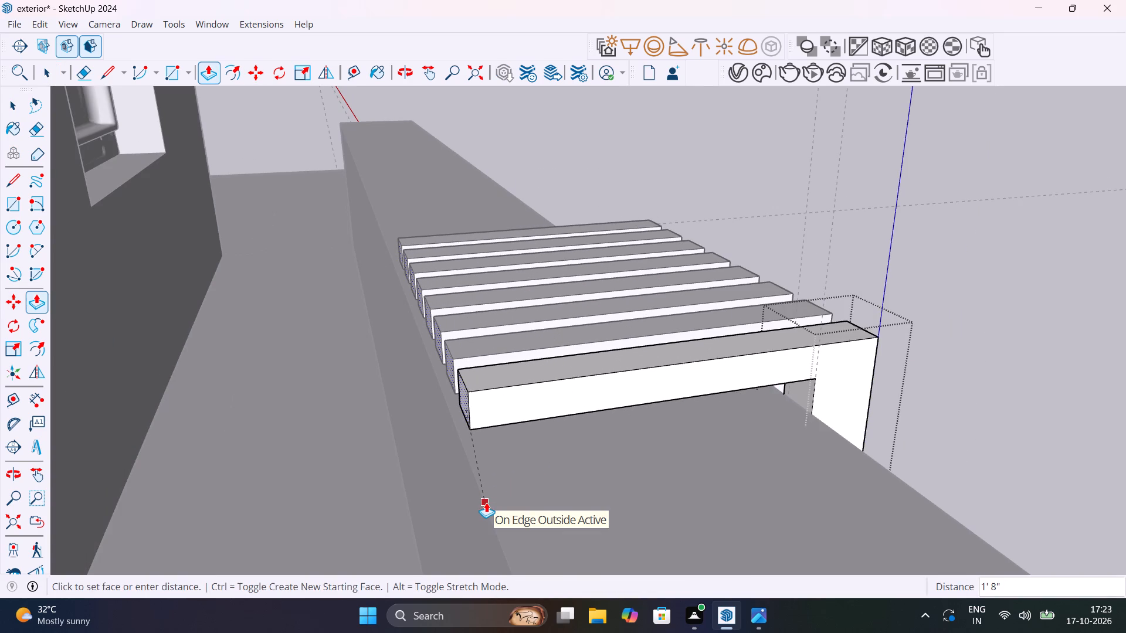
pyautogui.click(486, 502)
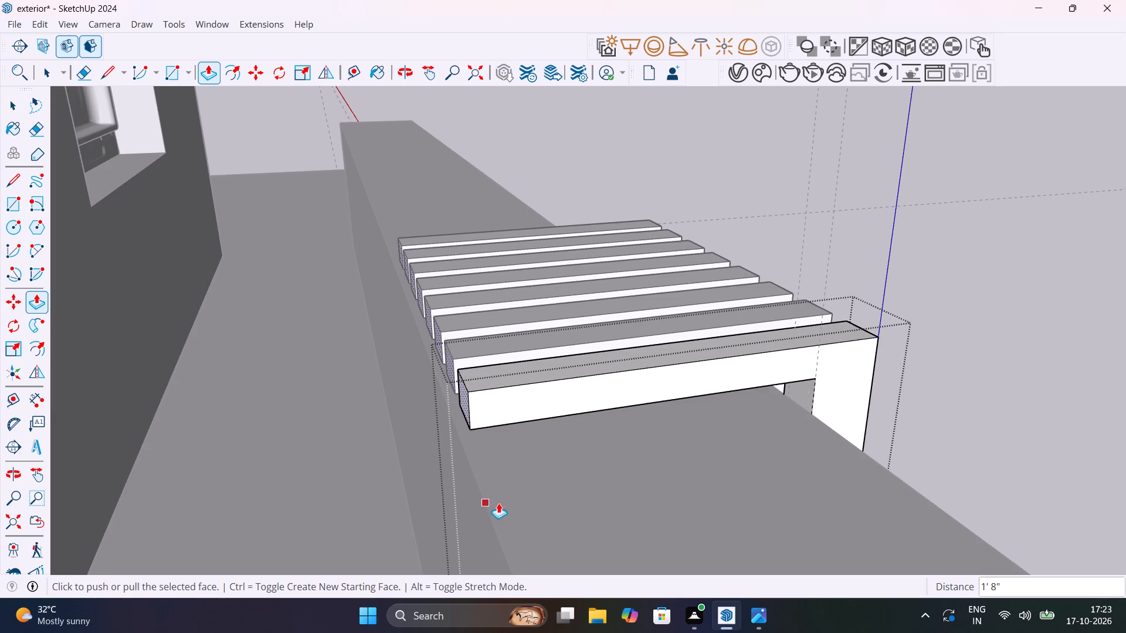
pyautogui.scroll(-7, 507, 395)
pyautogui.press('space')
pyautogui.click(817, 377)
pyautogui.scroll(-5, 818, 362)
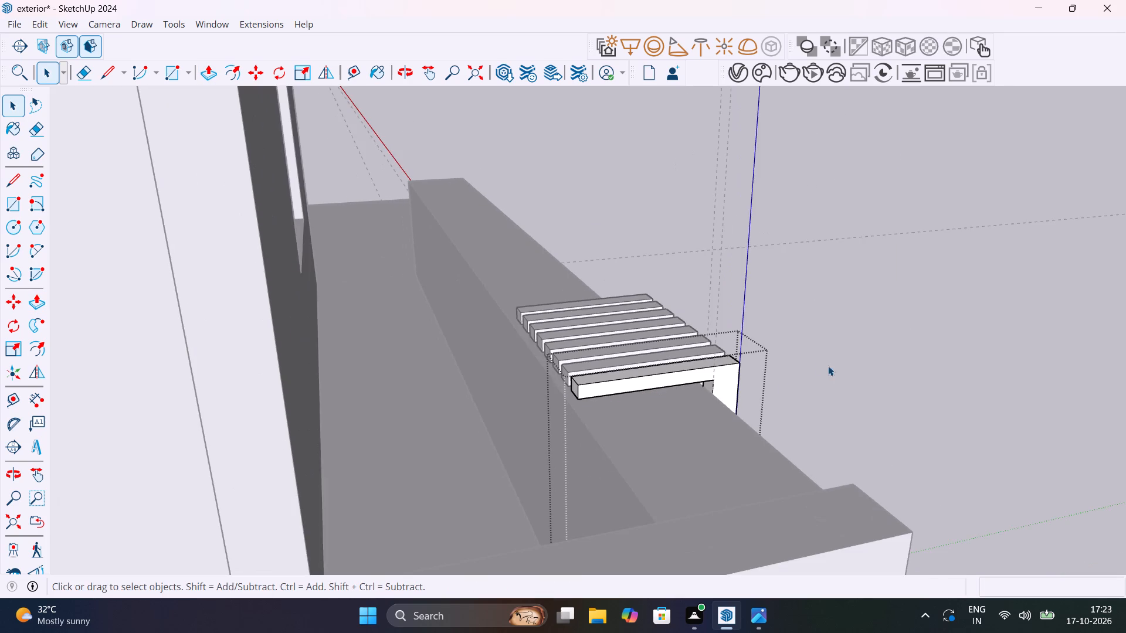
pyautogui.click(829, 366)
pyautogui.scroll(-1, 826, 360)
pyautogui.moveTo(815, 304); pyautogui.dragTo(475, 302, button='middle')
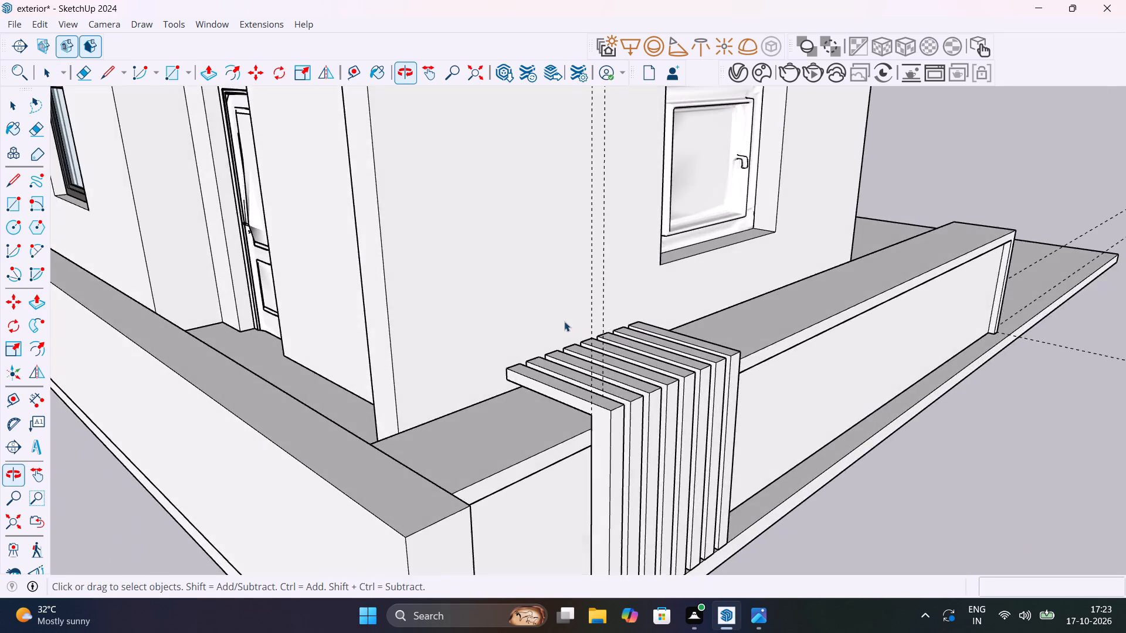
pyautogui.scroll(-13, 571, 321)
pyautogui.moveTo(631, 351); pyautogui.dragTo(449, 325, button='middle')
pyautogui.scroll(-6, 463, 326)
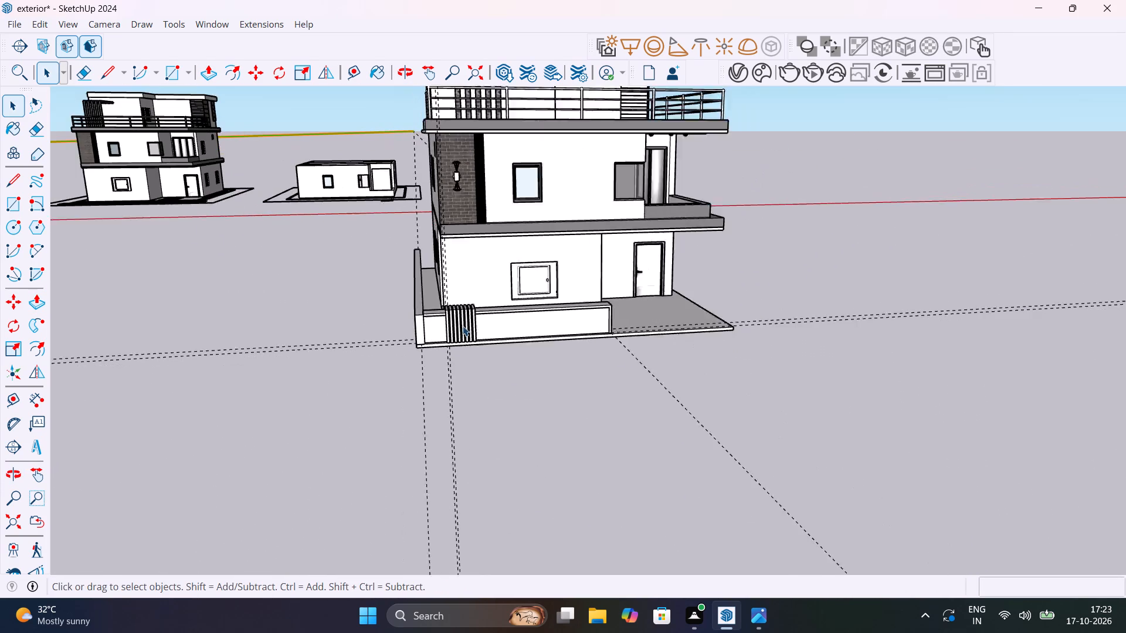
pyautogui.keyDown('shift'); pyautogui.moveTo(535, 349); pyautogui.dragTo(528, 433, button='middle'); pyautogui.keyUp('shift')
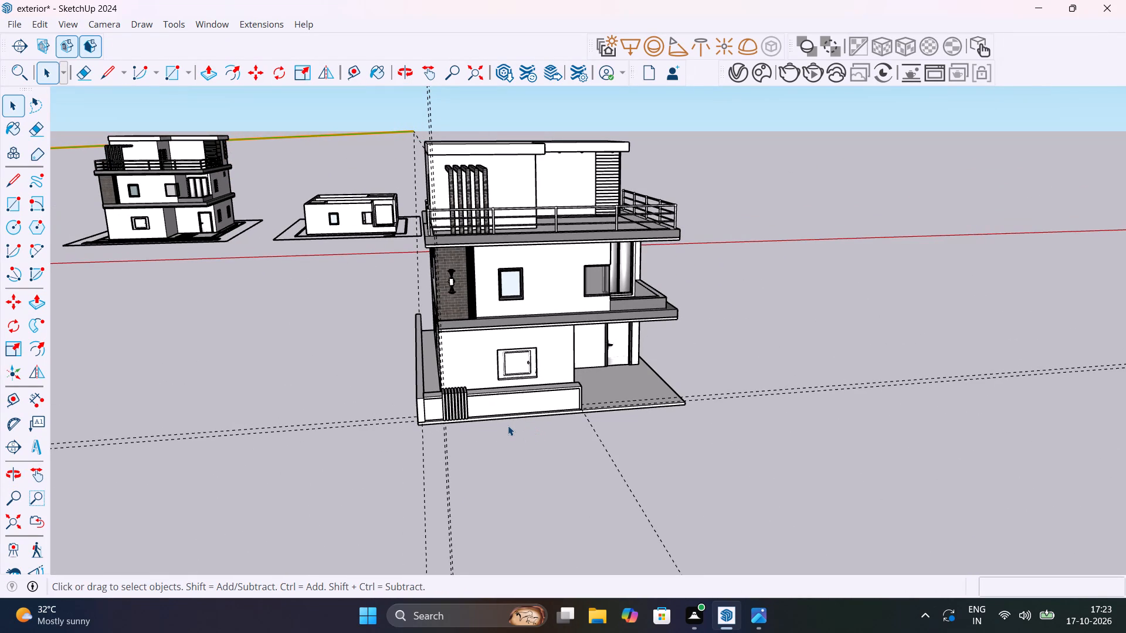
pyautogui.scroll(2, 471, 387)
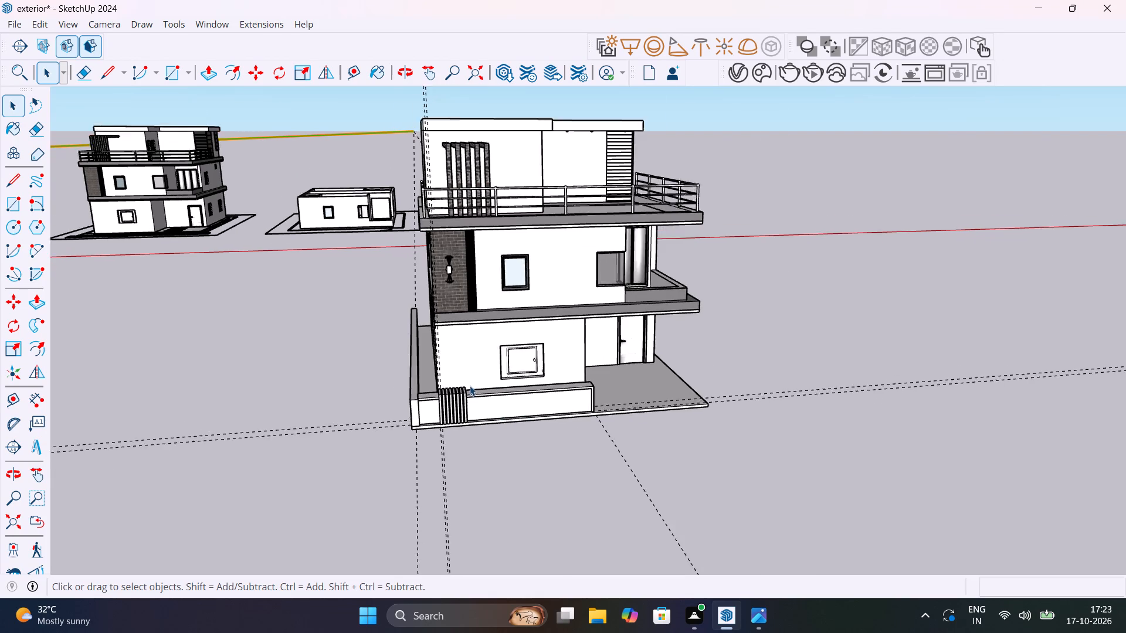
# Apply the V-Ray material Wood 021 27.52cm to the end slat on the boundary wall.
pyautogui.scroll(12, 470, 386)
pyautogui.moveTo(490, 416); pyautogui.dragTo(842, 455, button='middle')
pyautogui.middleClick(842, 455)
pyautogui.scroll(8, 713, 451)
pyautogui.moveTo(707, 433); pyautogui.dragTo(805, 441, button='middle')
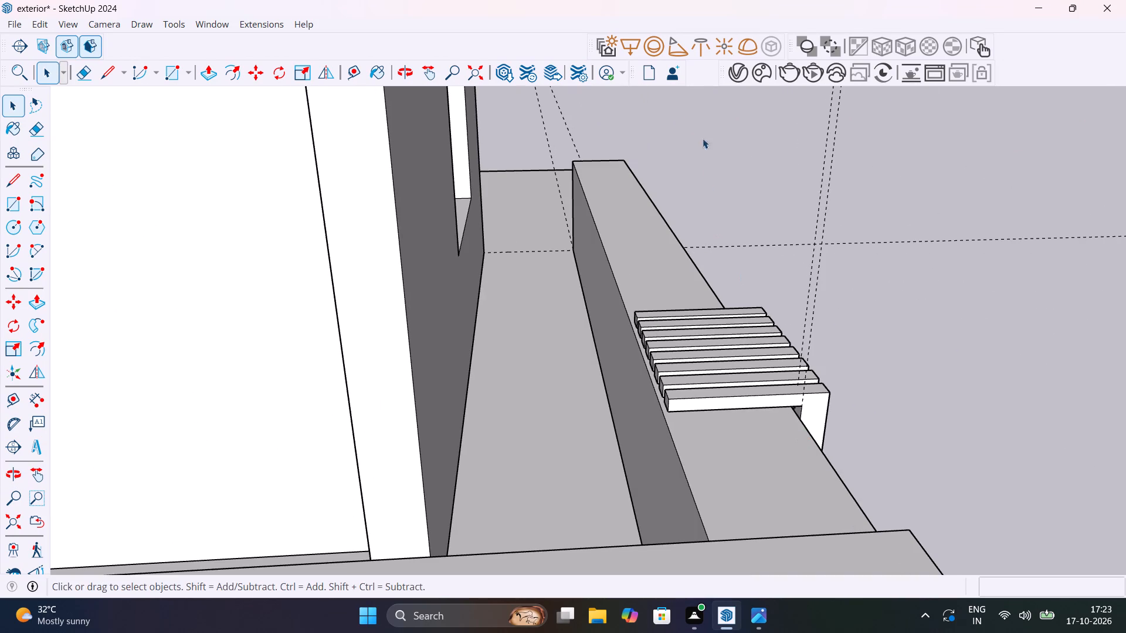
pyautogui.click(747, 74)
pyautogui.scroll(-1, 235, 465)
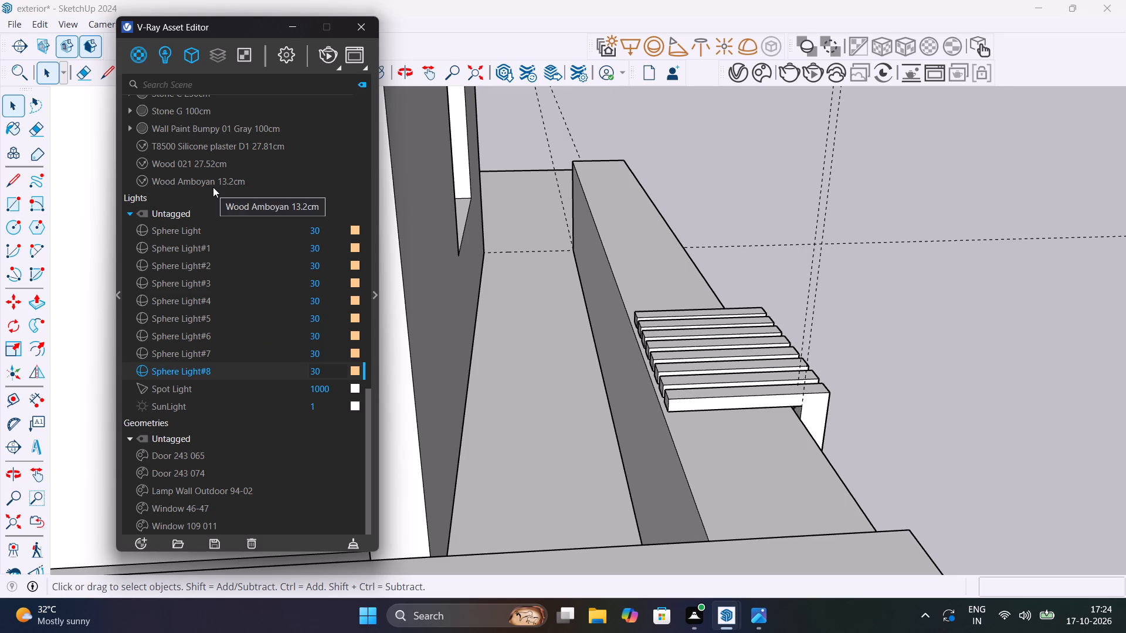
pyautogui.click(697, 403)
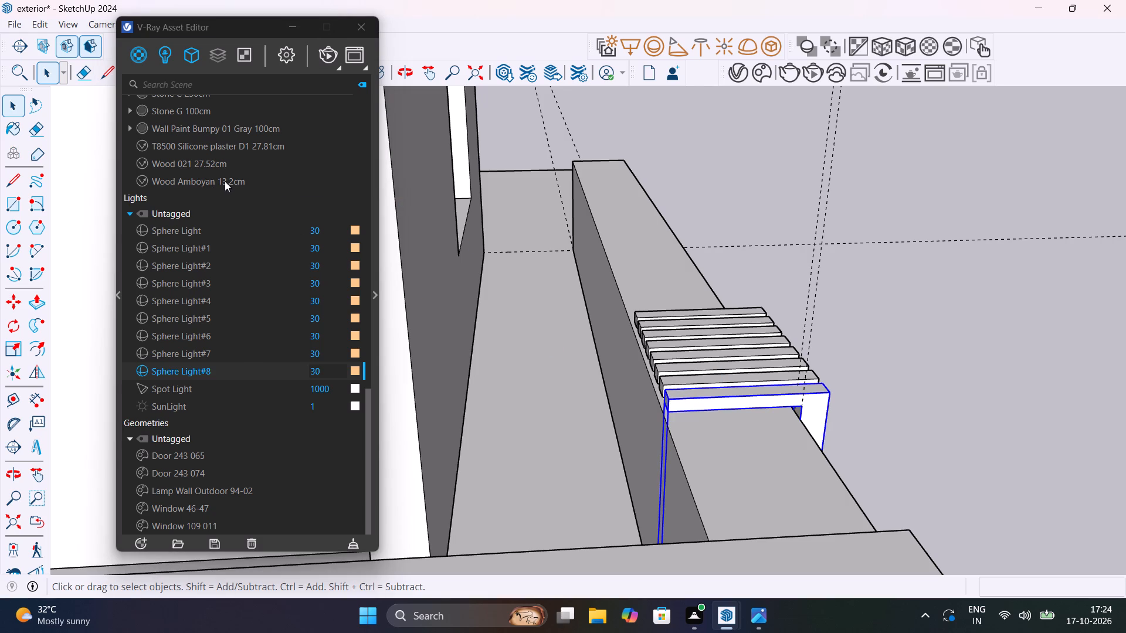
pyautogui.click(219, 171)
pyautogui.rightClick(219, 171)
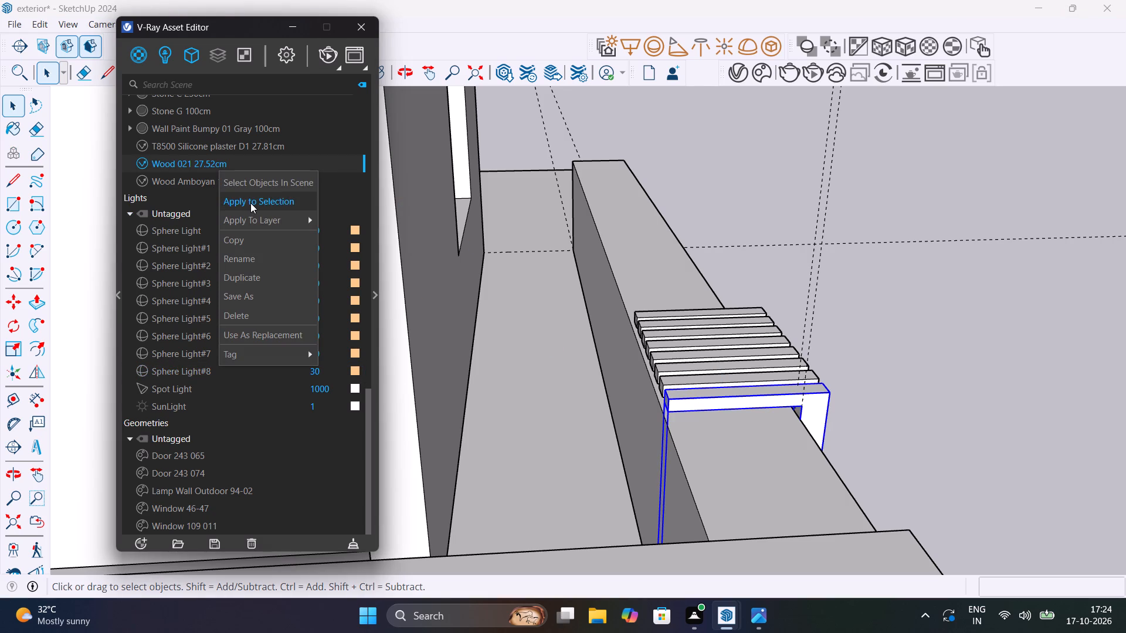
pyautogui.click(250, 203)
# Apply the V-Ray material Wood Amboyan 13.2cm to the end slat instead.
pyautogui.click(255, 183)
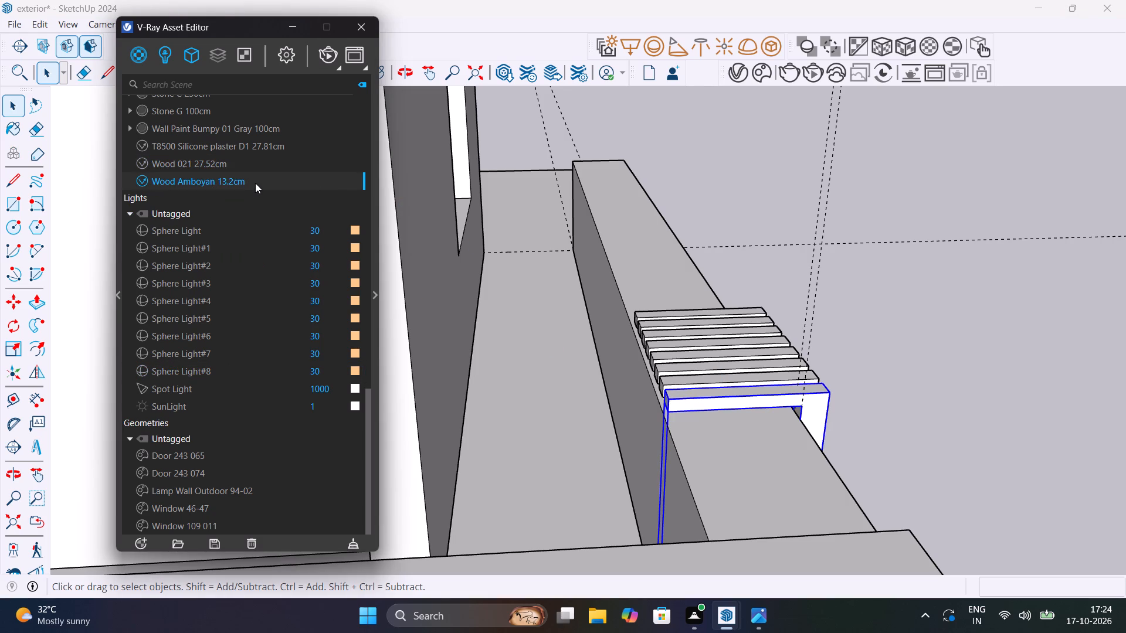
pyautogui.rightClick(255, 183)
pyautogui.click(291, 211)
# Run an interactive V-Ray render of the slats to check the end slat's wood material.
pyautogui.scroll(8, 696, 401)
pyautogui.click(691, 401)
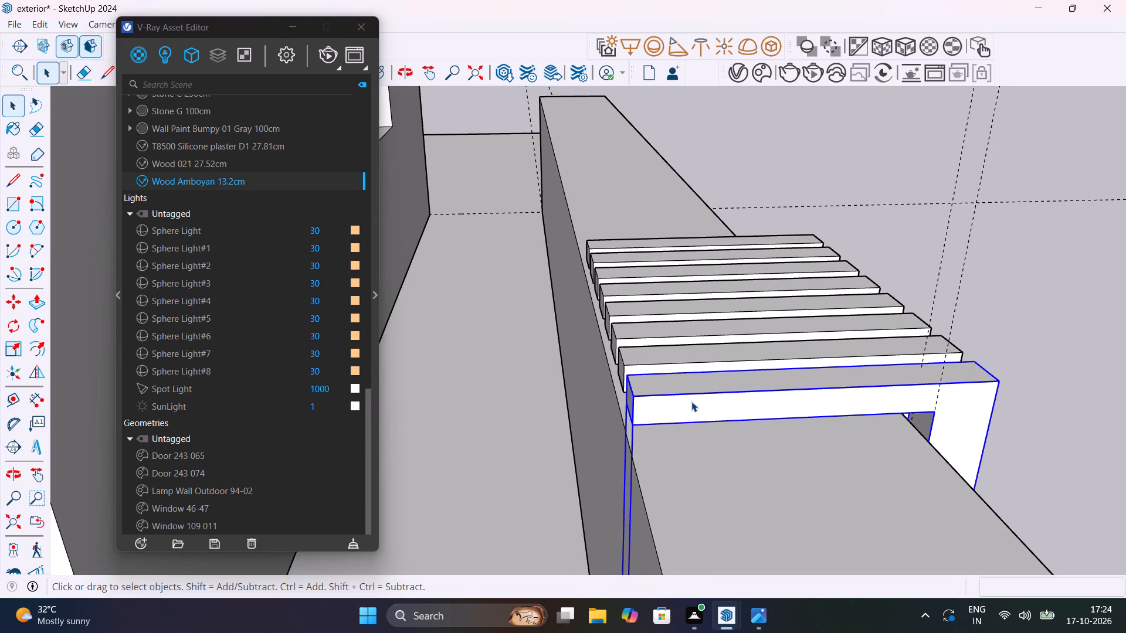
pyautogui.click(806, 72)
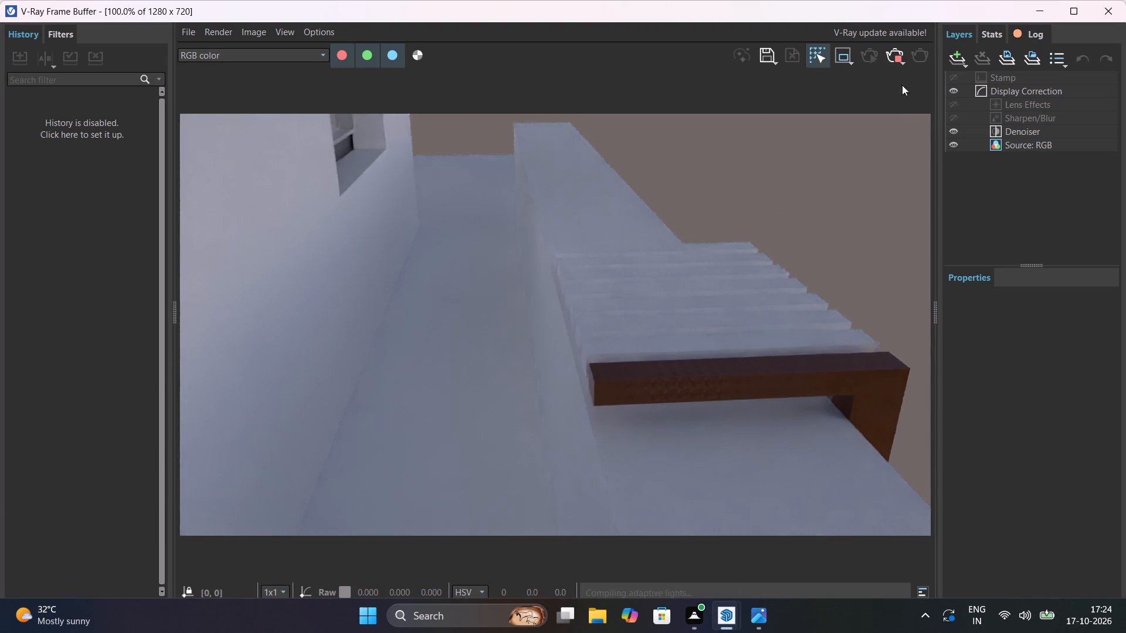
pyautogui.click(1094, 16)
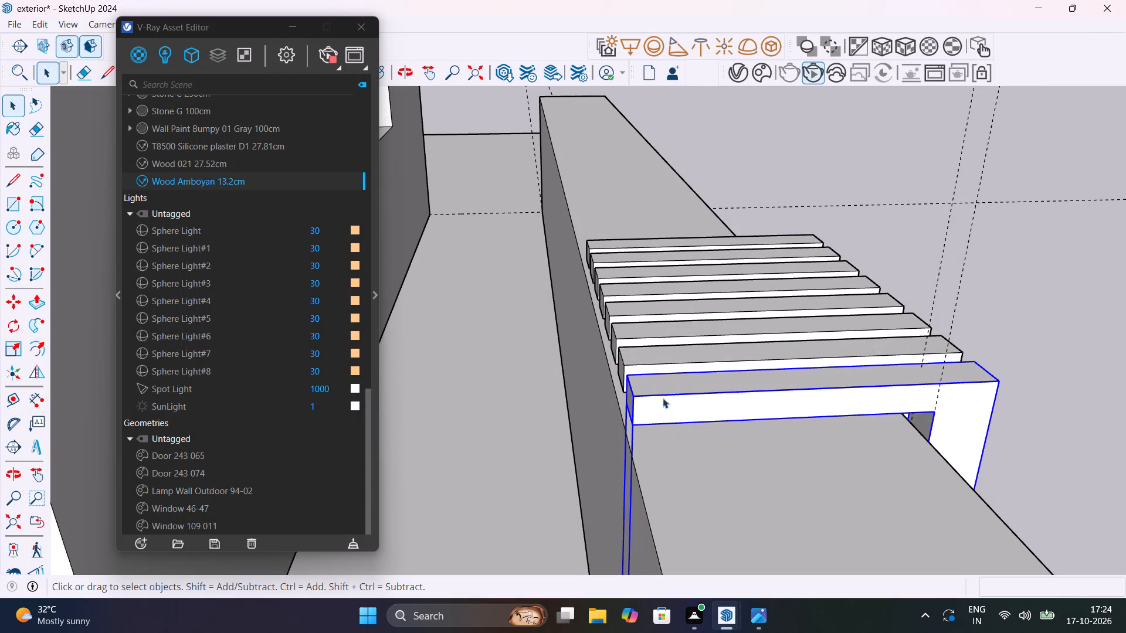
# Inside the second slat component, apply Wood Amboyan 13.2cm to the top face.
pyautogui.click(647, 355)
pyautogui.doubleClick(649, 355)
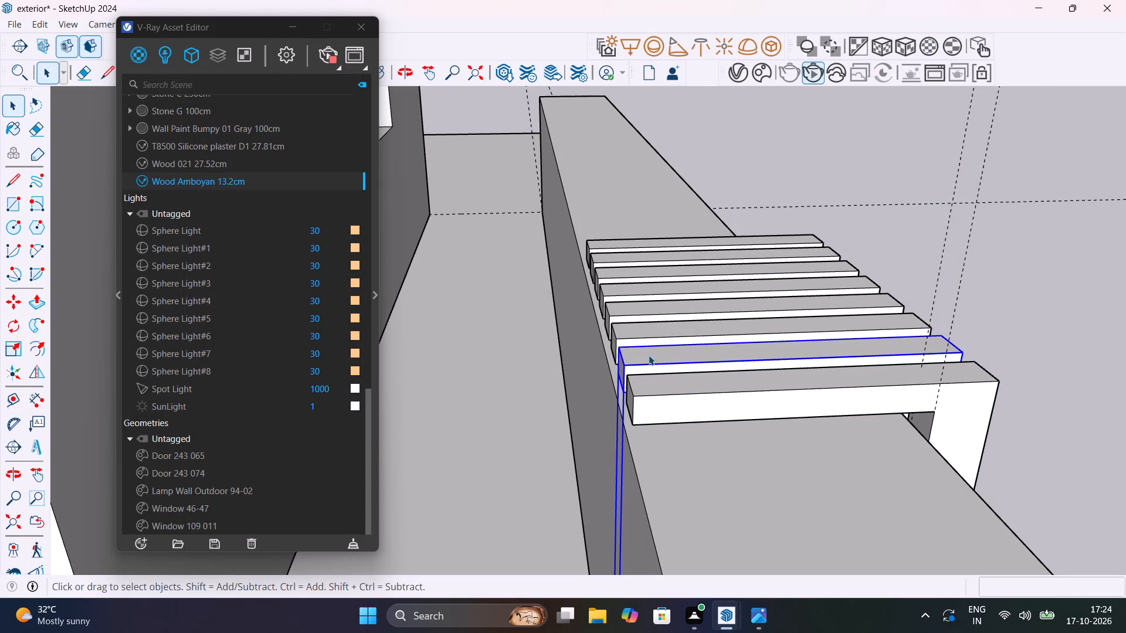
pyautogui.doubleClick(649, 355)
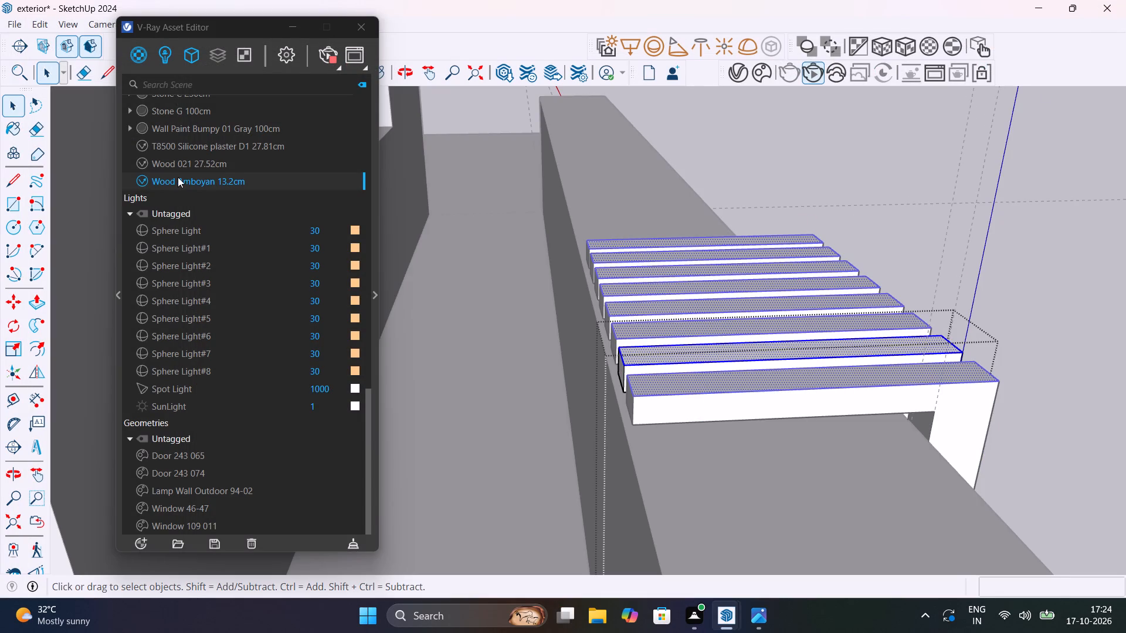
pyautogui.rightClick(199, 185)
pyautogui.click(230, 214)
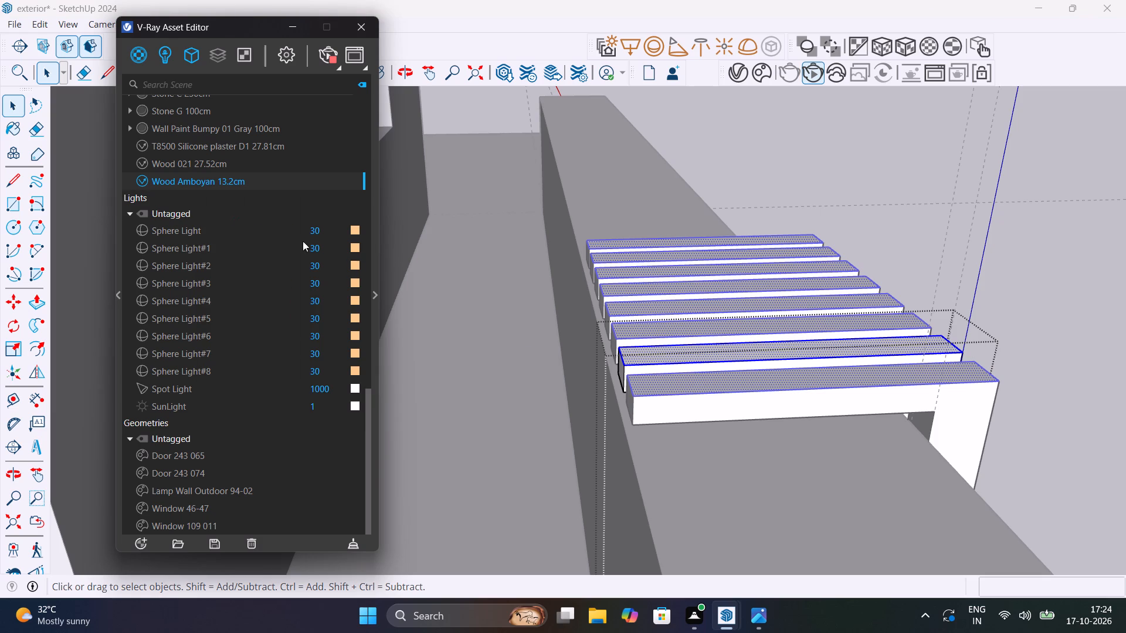
# Inside the end slat component, apply Wood Amboyan 13.2cm to all connected geometry so that all eight slats receive it.
pyautogui.scroll(3, 632, 374)
pyautogui.moveTo(635, 385); pyautogui.dragTo(772, 370, button='middle')
pyautogui.scroll(1, 772, 370)
pyautogui.click(757, 368)
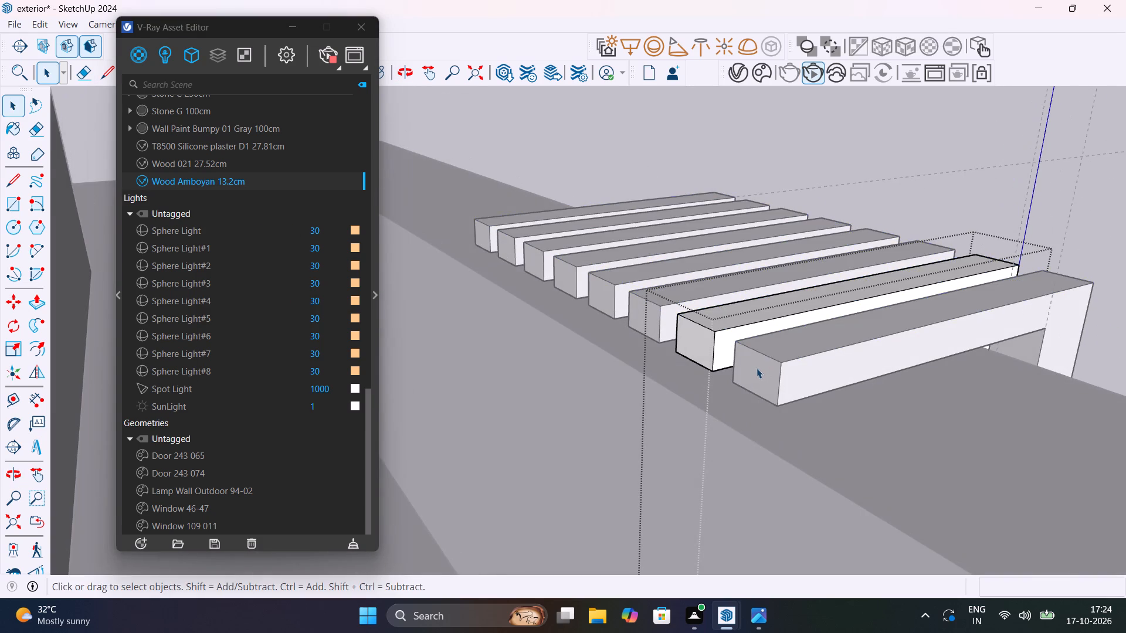
pyautogui.doubleClick(757, 367)
pyautogui.click(757, 367)
pyautogui.click(757, 367)
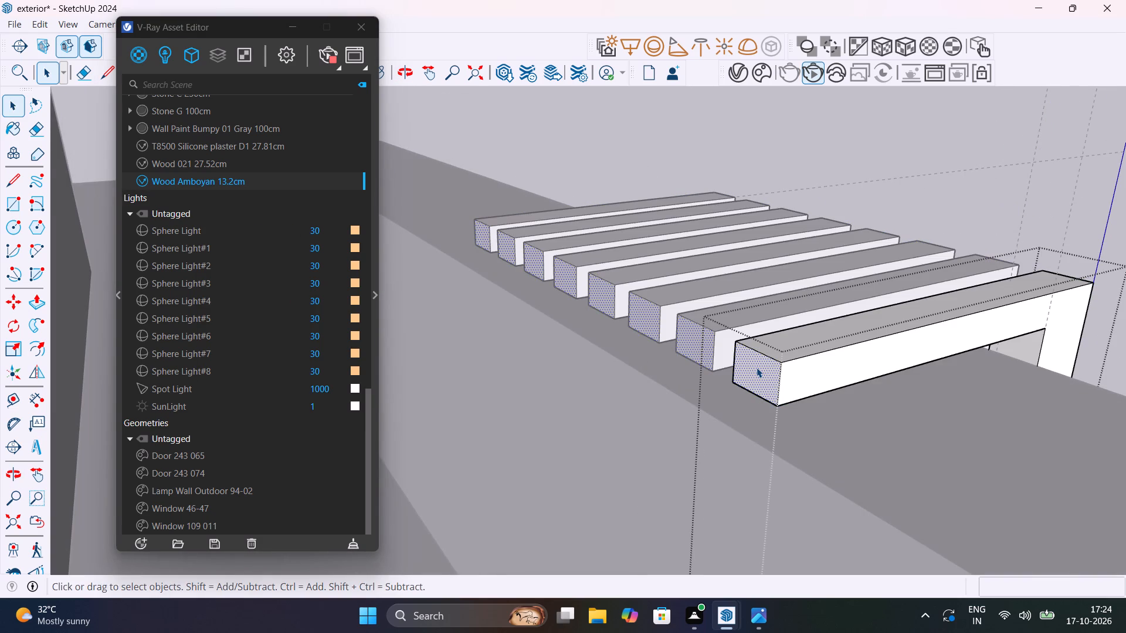
pyautogui.doubleClick(757, 367)
pyautogui.doubleClick(757, 367)
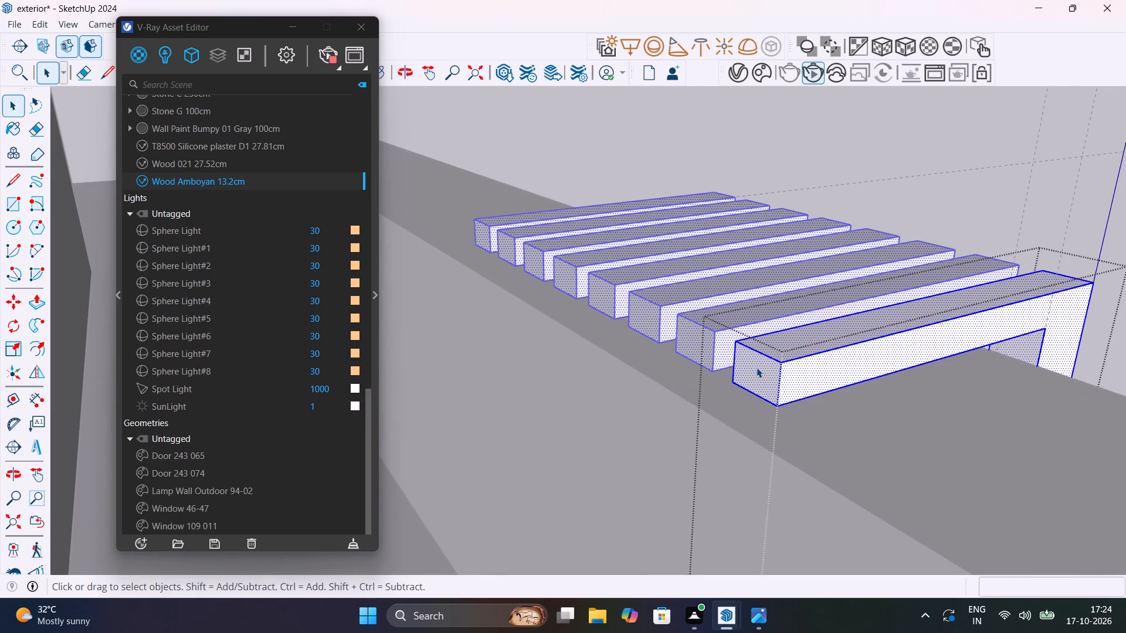
pyautogui.rightClick(216, 182)
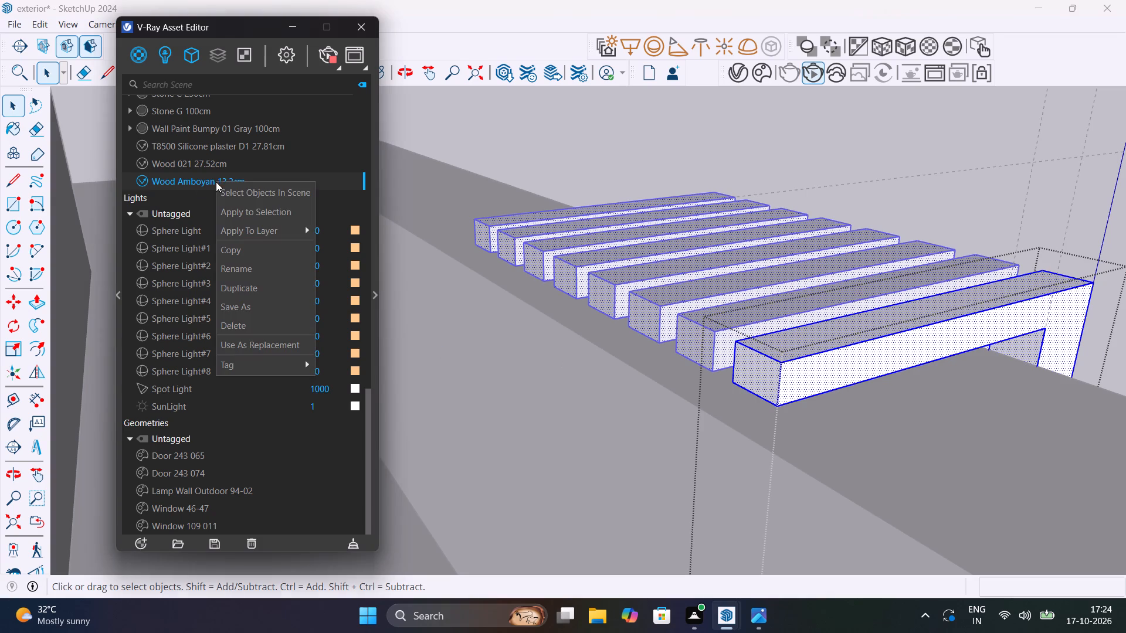
pyautogui.click(284, 216)
pyautogui.click(675, 157)
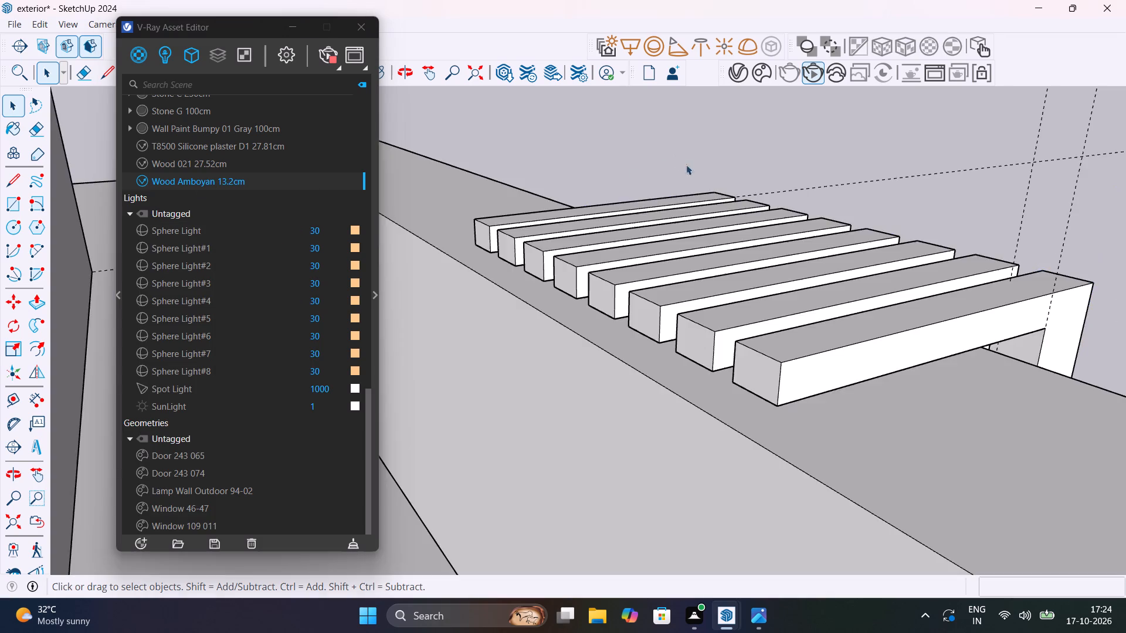
# Restart the interactive V-Ray render to check the wood on all the slats, and stop it.
pyautogui.moveTo(717, 165); pyautogui.dragTo(564, 199, button='middle')
pyautogui.scroll(-5, 680, 179)
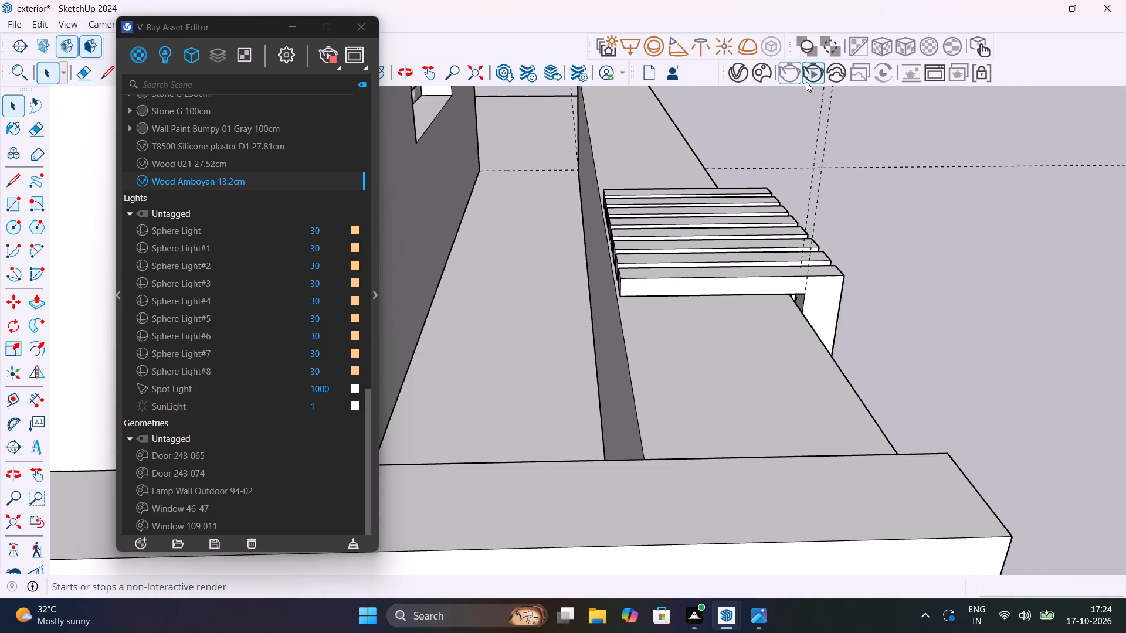
pyautogui.click(809, 79)
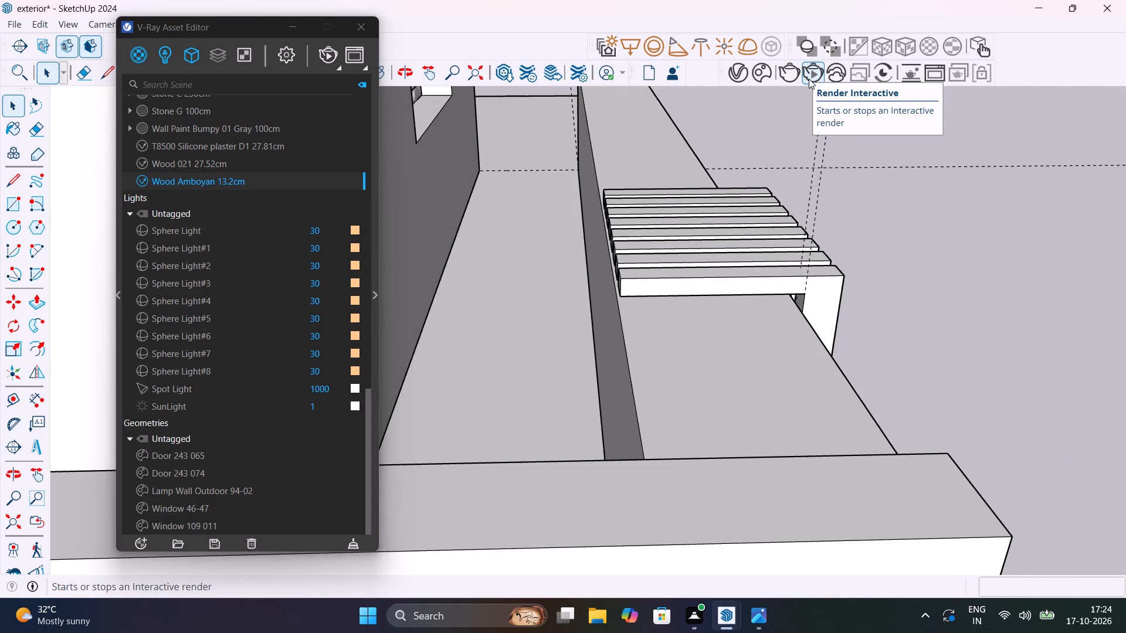
pyautogui.click(809, 79)
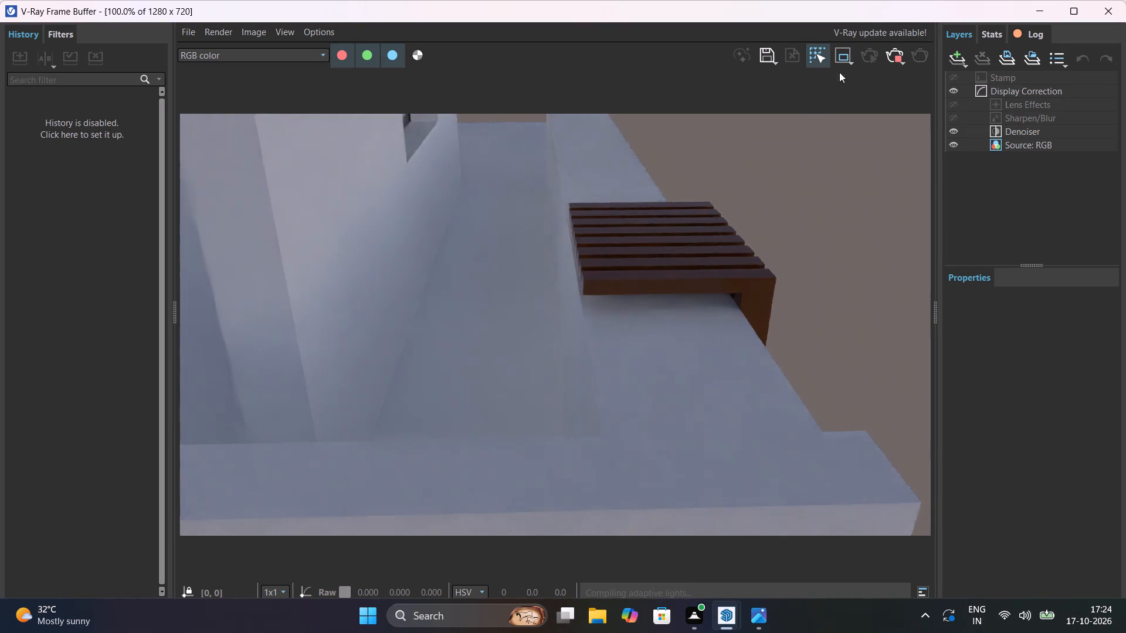
pyautogui.click(891, 59)
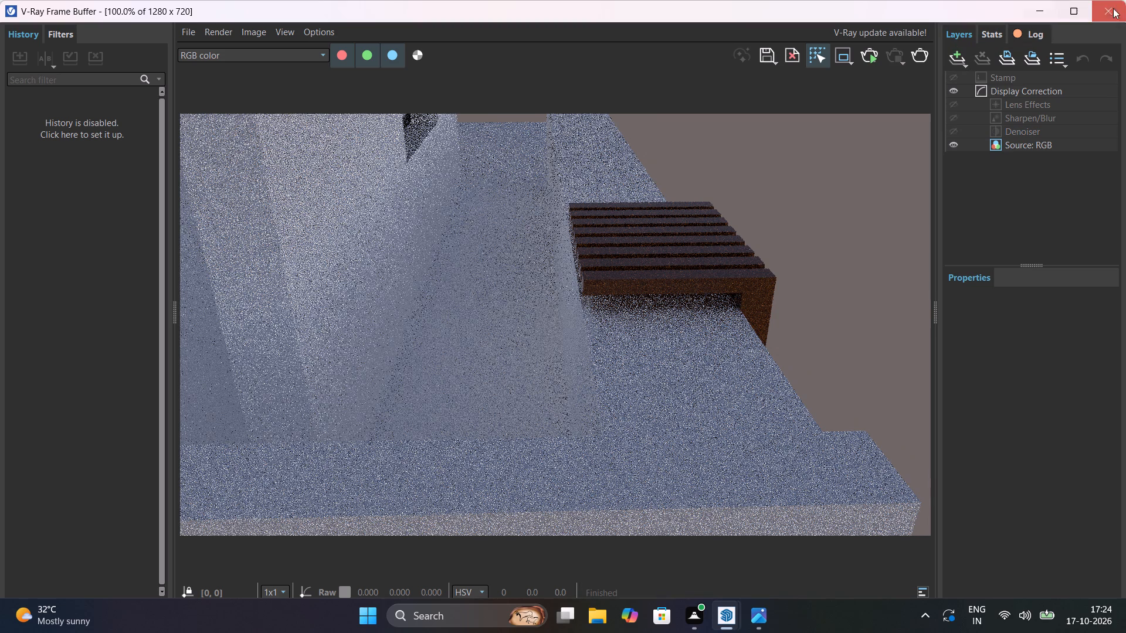
pyautogui.click(1117, 4)
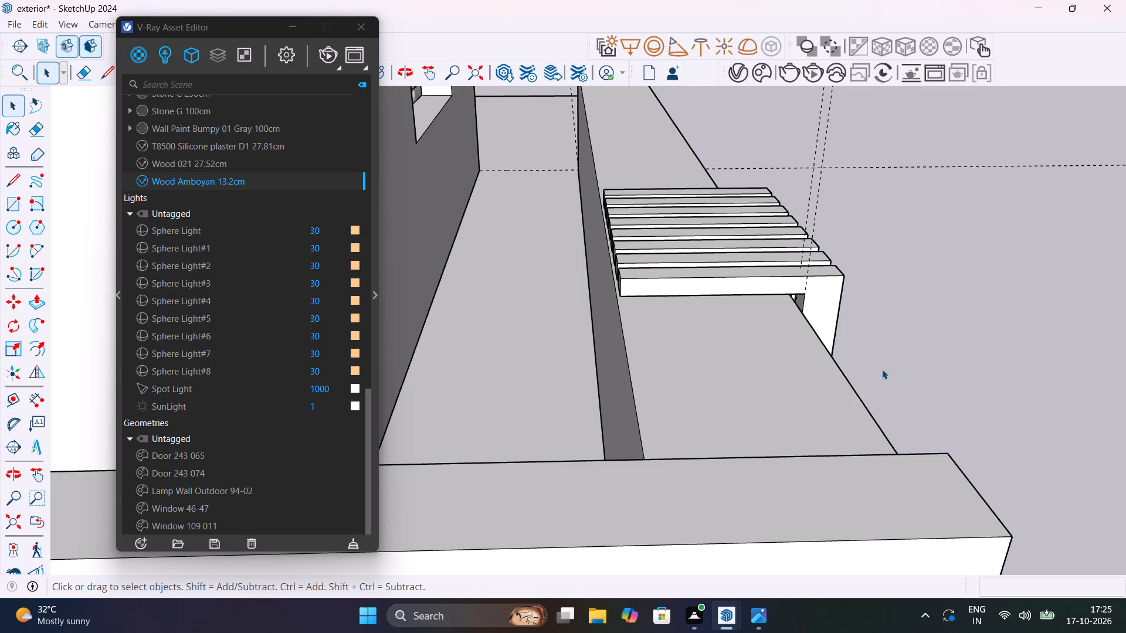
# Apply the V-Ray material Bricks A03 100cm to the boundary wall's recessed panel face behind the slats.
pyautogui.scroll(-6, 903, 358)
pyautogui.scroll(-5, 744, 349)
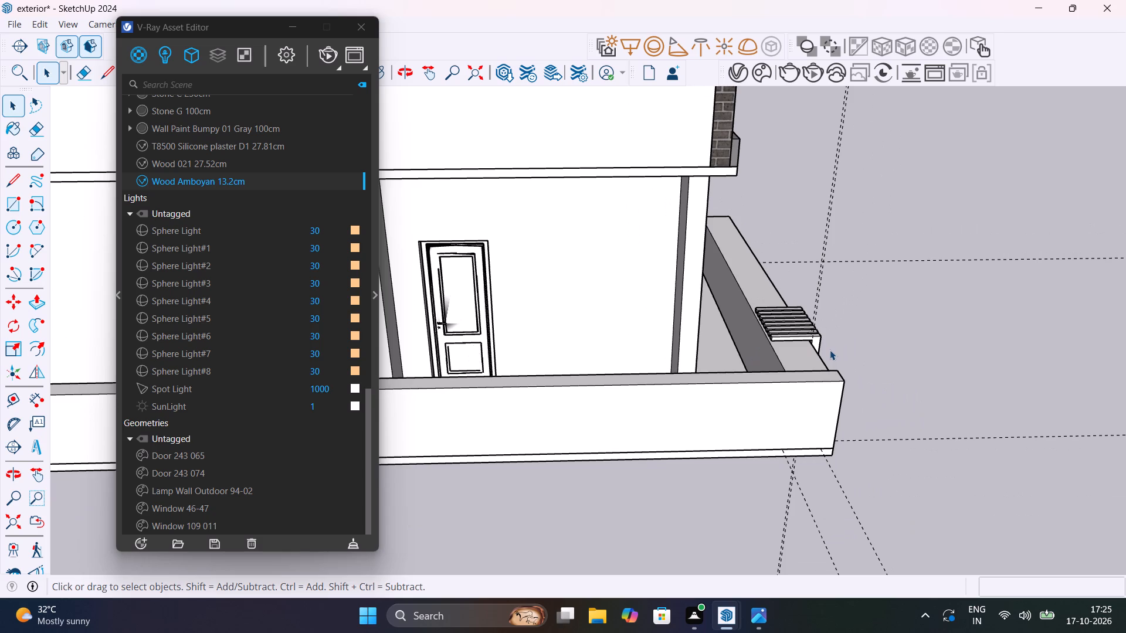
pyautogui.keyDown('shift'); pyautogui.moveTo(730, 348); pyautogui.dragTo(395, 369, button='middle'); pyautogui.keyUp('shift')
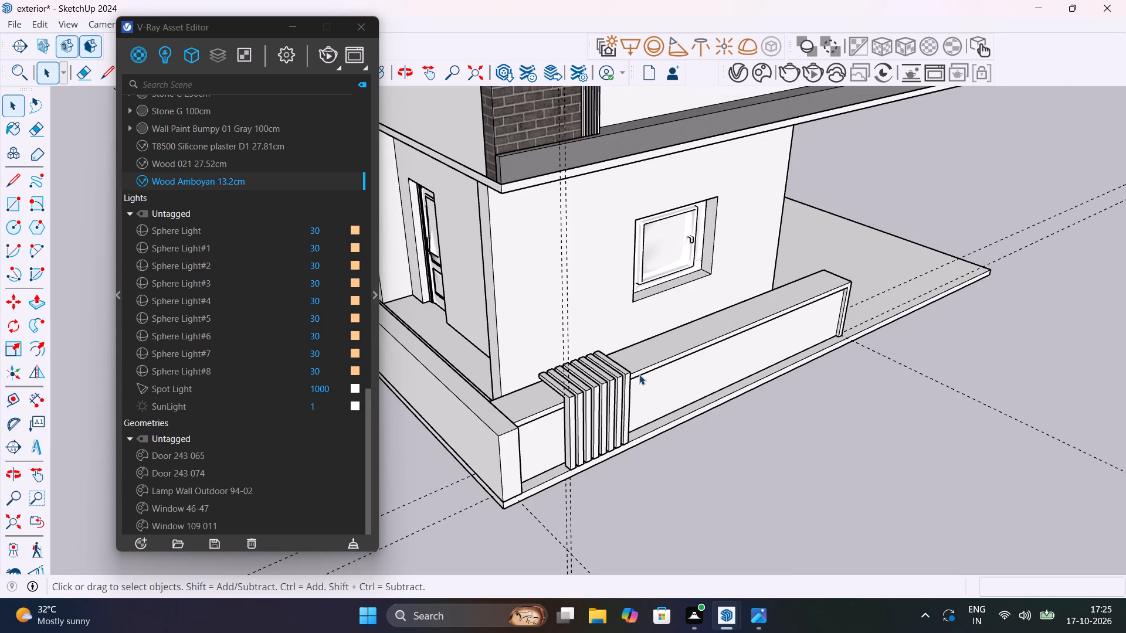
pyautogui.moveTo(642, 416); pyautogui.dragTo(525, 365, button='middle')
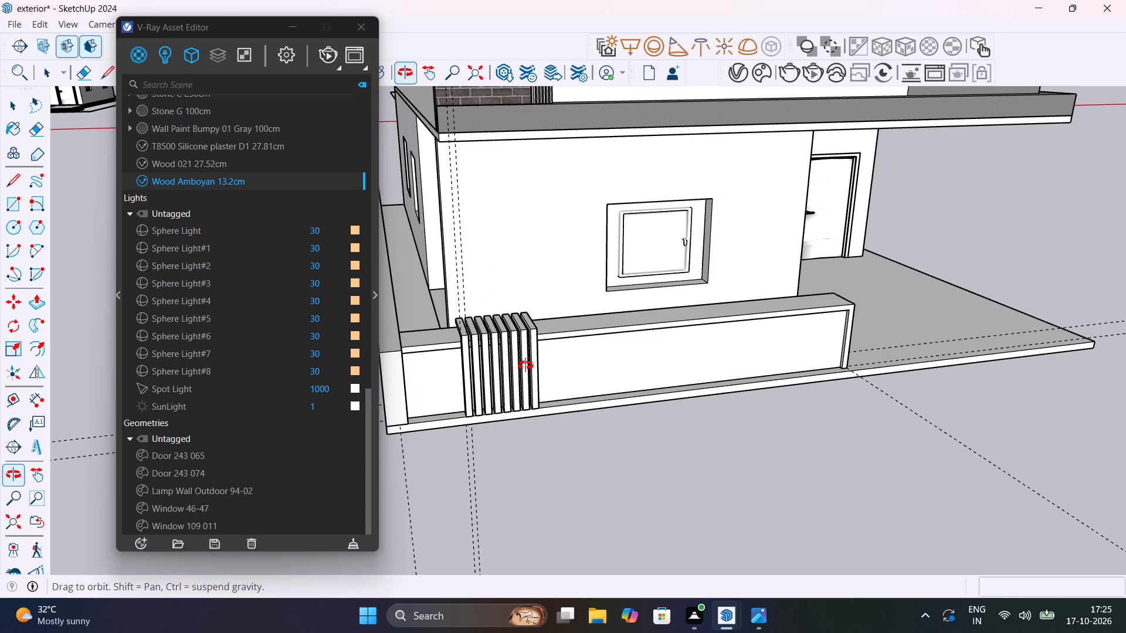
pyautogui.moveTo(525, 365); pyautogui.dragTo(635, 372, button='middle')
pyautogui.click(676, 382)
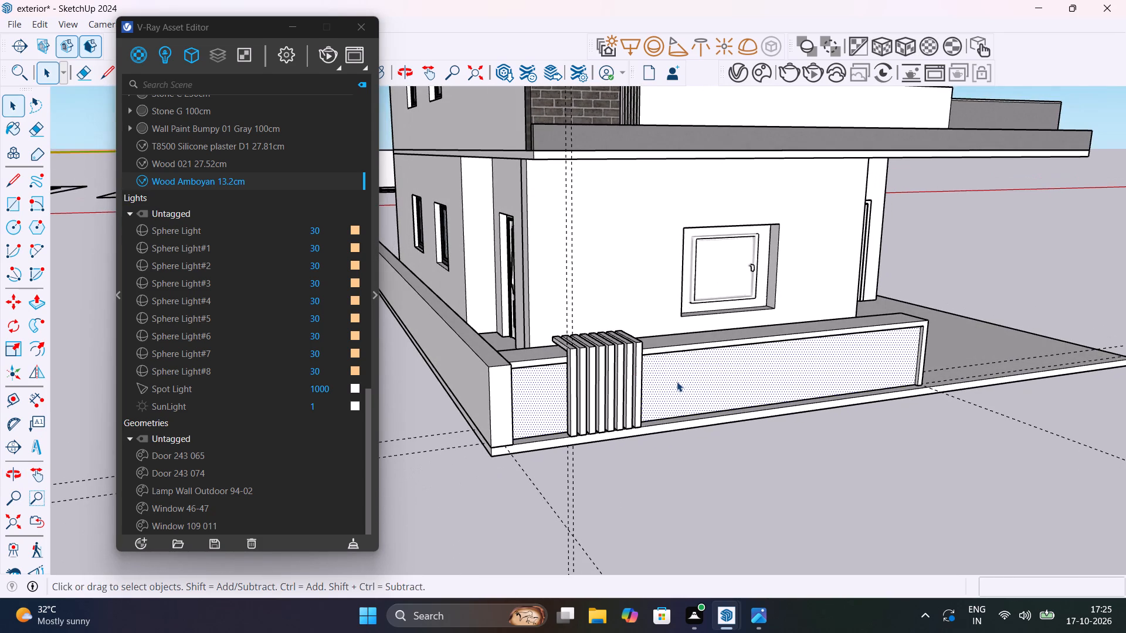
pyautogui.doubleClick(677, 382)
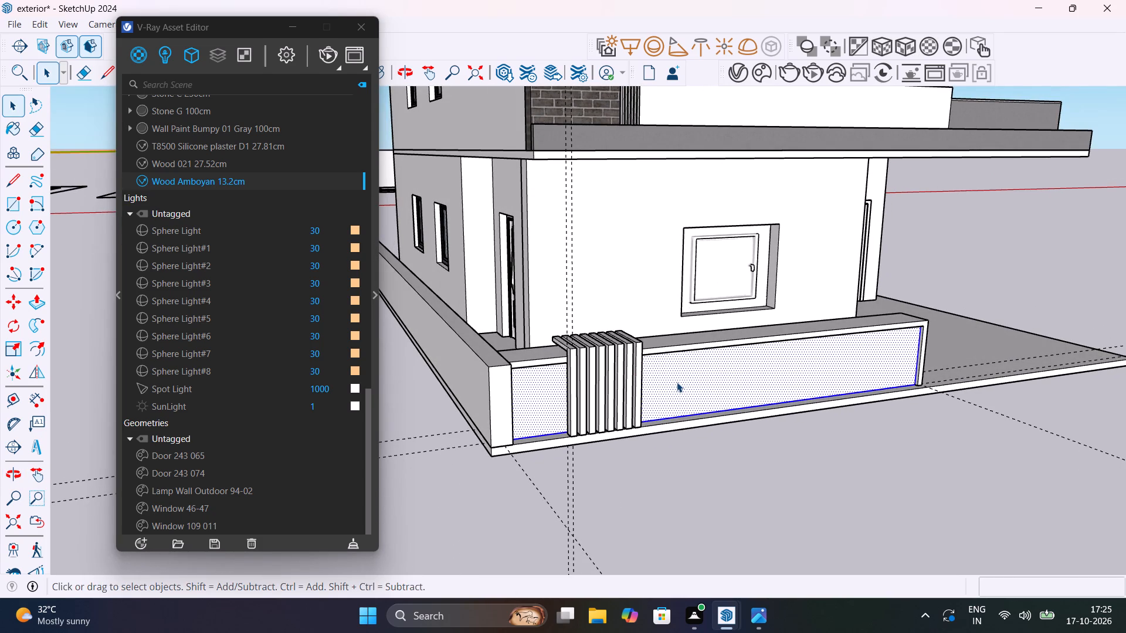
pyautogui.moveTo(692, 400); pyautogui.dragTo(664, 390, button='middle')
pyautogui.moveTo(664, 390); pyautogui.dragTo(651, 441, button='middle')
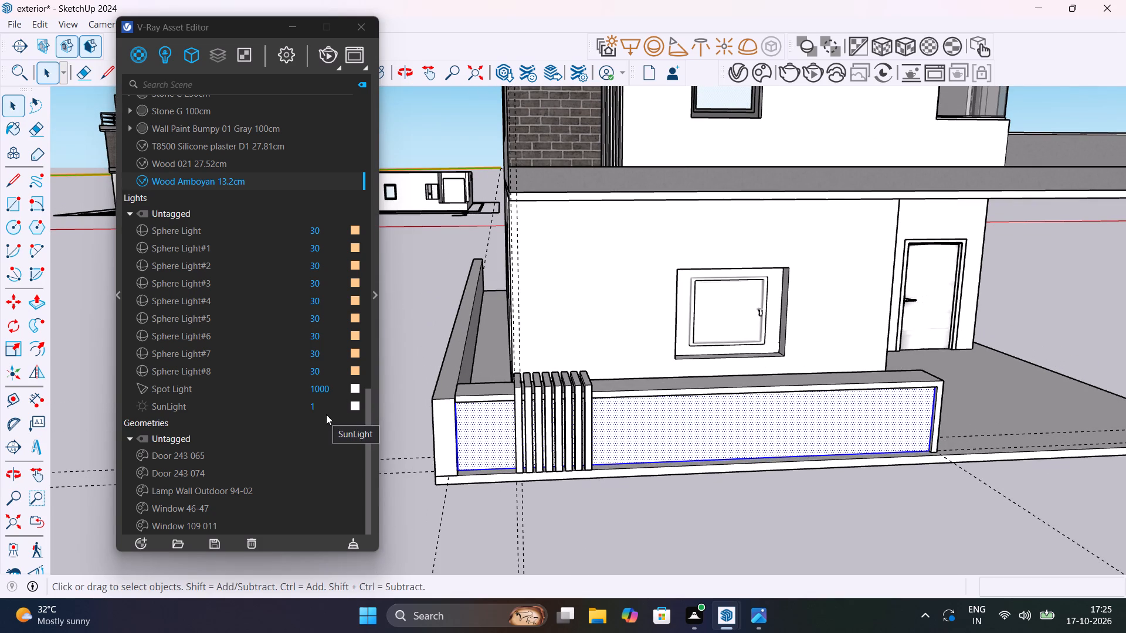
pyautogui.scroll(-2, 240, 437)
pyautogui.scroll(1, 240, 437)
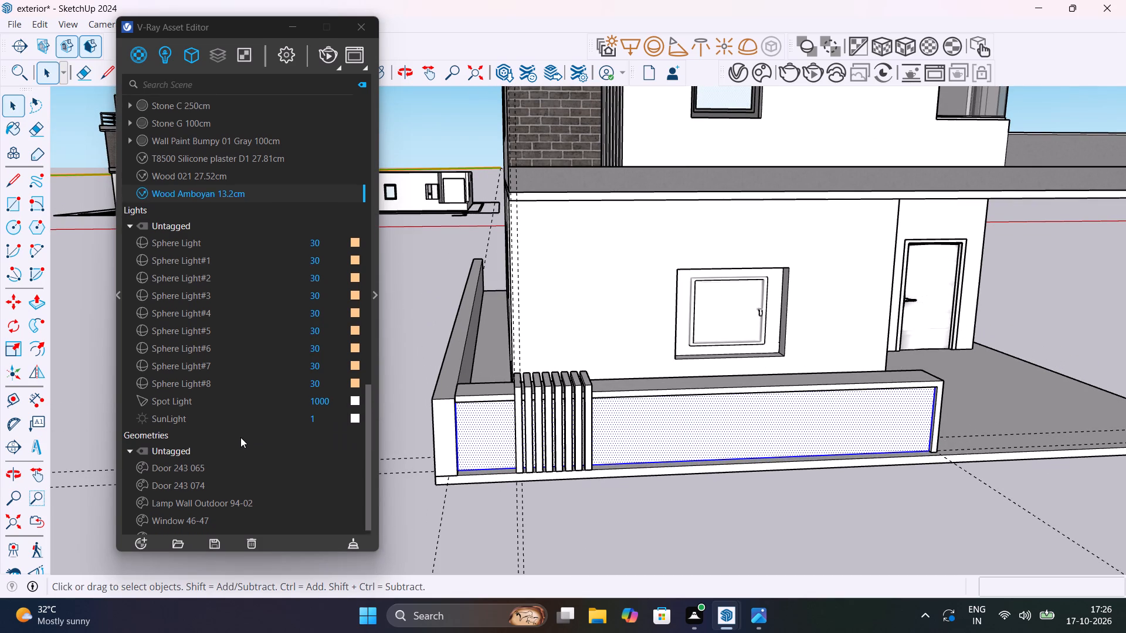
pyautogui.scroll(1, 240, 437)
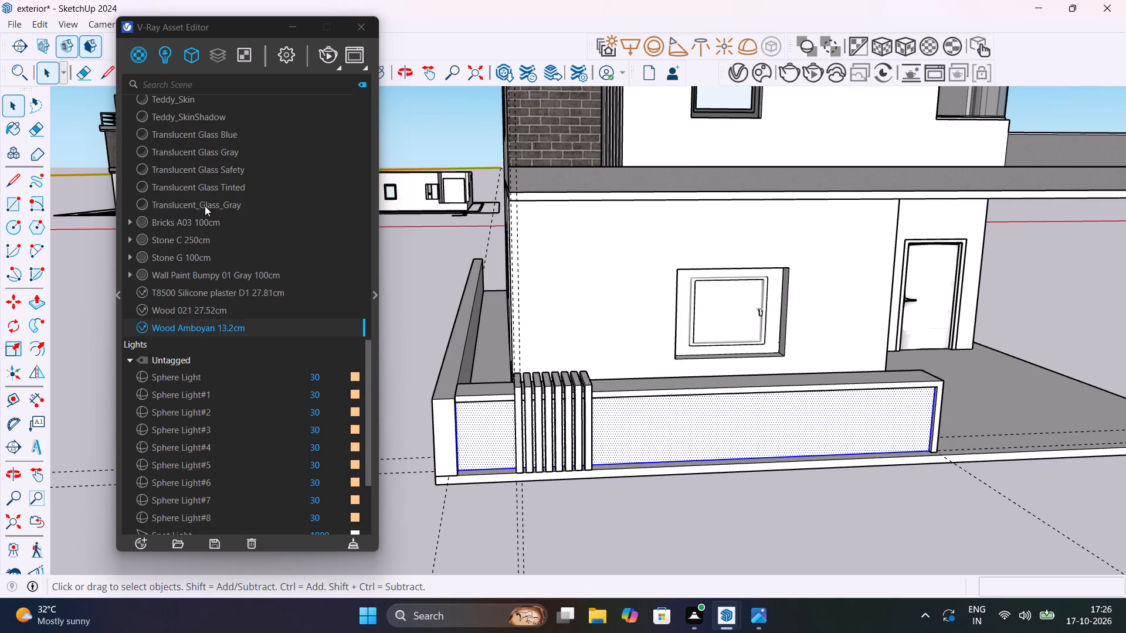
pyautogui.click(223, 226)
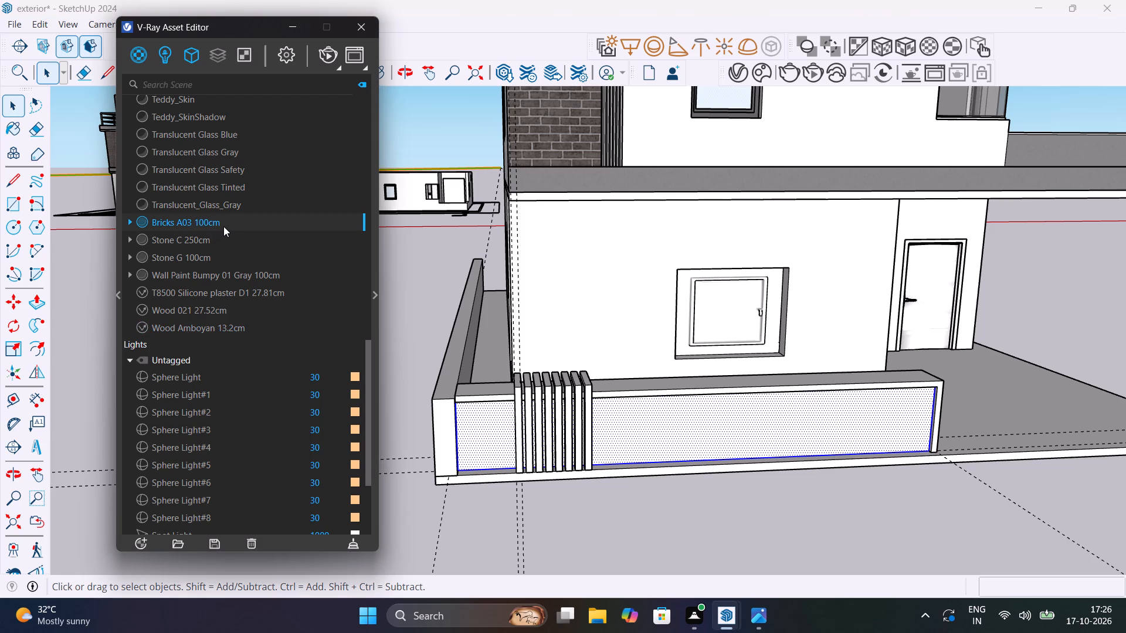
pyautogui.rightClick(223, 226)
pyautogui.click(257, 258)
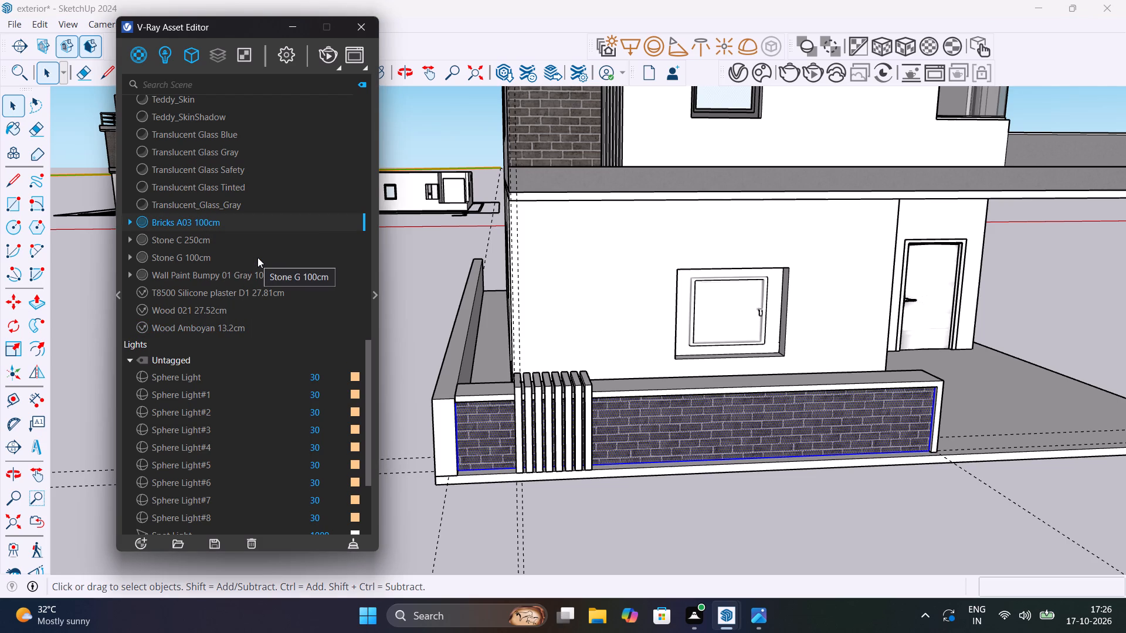
# Apply the V-Ray material Stone C 250cm to the boundary wall's recessed panel face behind the slats.
pyautogui.click(240, 242)
pyautogui.rightClick(240, 242)
pyautogui.click(265, 270)
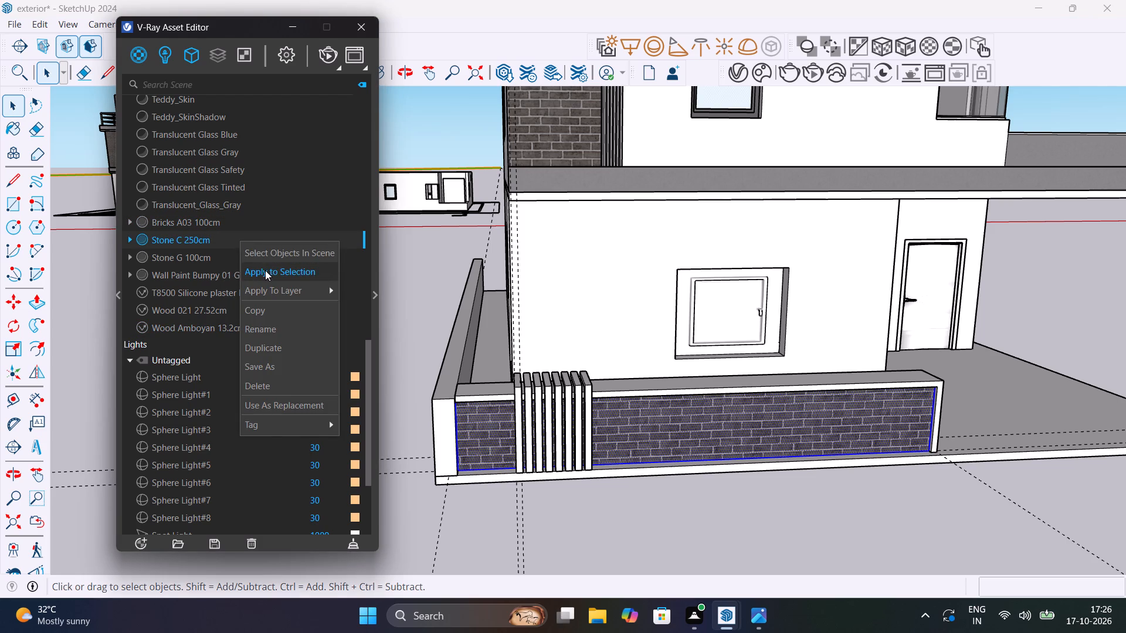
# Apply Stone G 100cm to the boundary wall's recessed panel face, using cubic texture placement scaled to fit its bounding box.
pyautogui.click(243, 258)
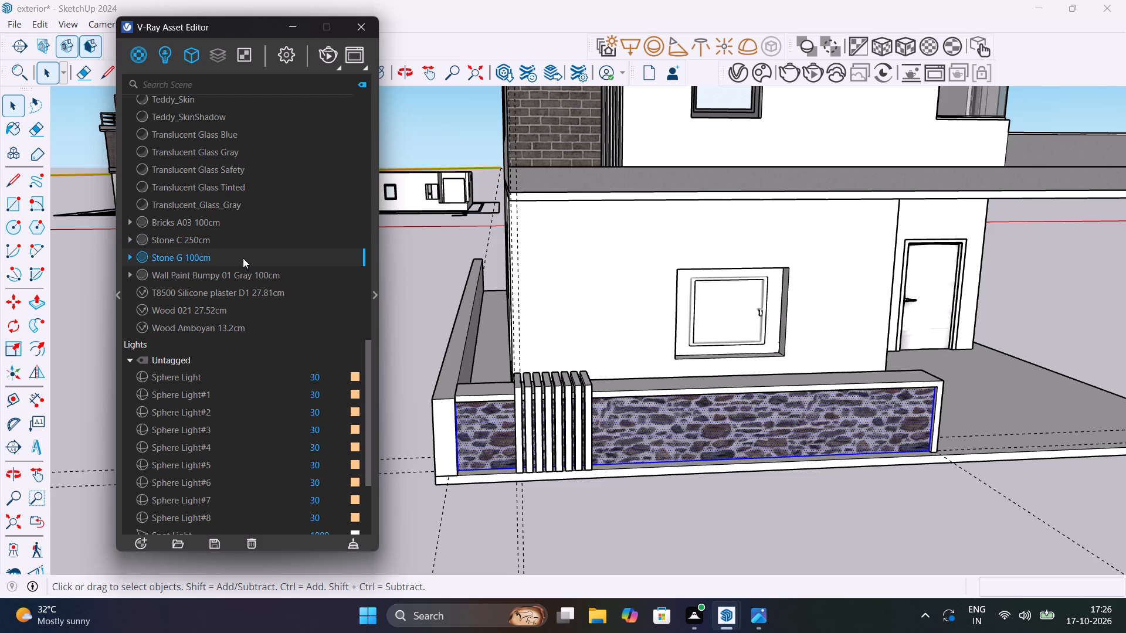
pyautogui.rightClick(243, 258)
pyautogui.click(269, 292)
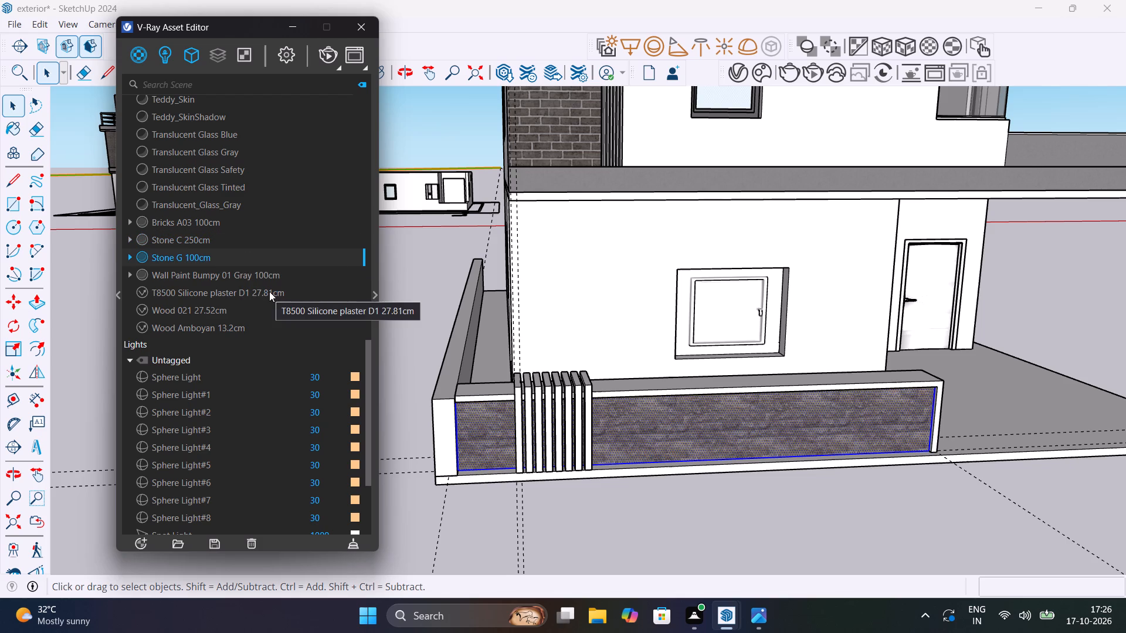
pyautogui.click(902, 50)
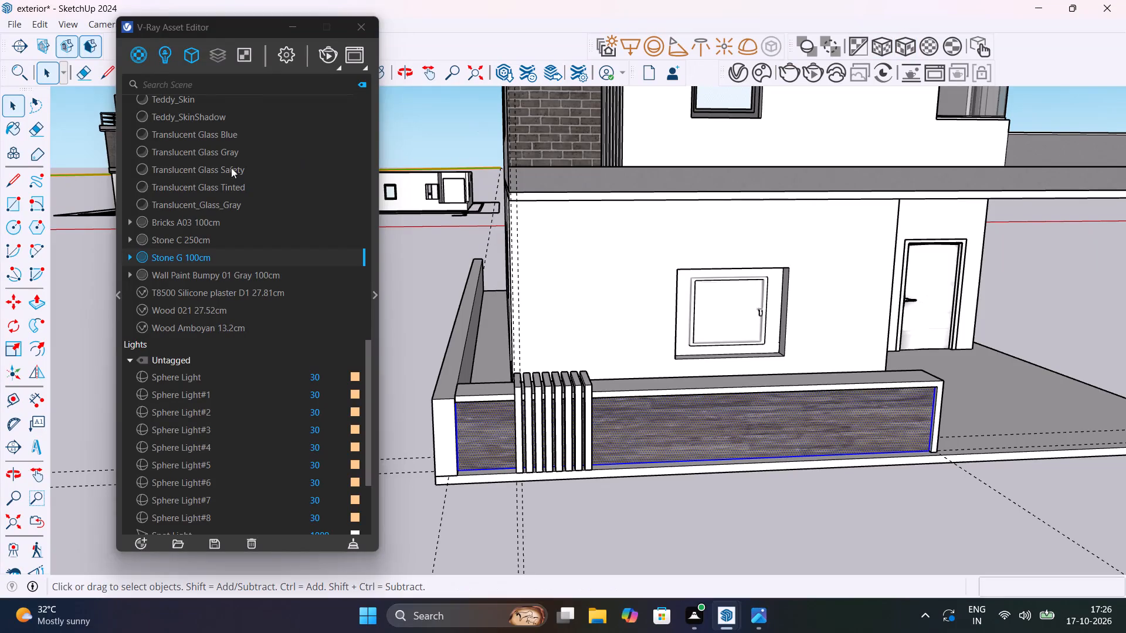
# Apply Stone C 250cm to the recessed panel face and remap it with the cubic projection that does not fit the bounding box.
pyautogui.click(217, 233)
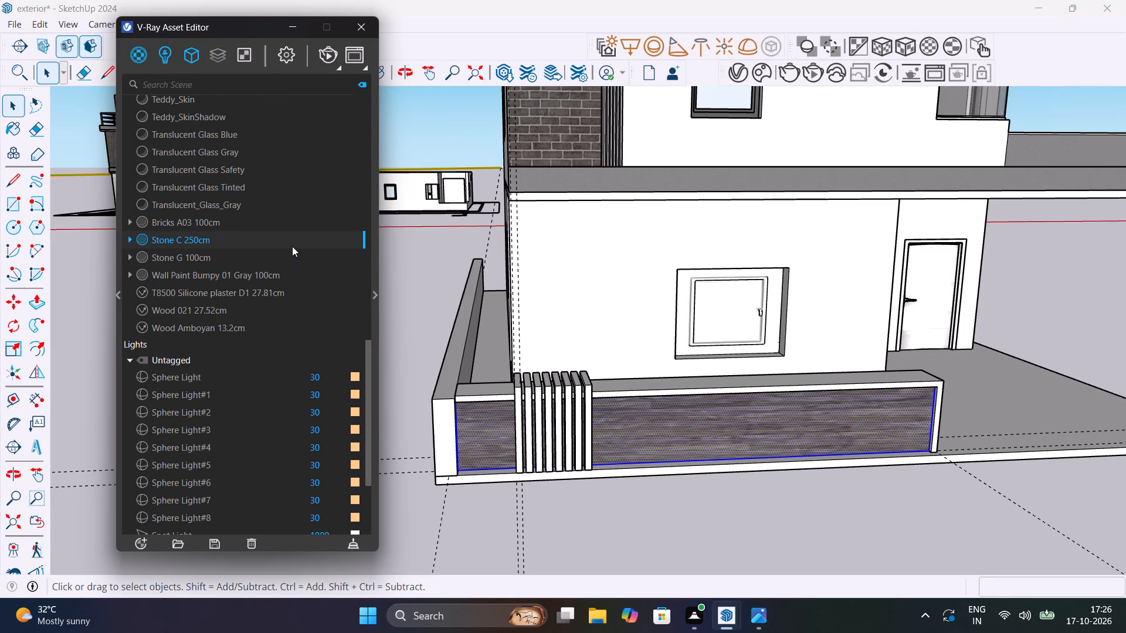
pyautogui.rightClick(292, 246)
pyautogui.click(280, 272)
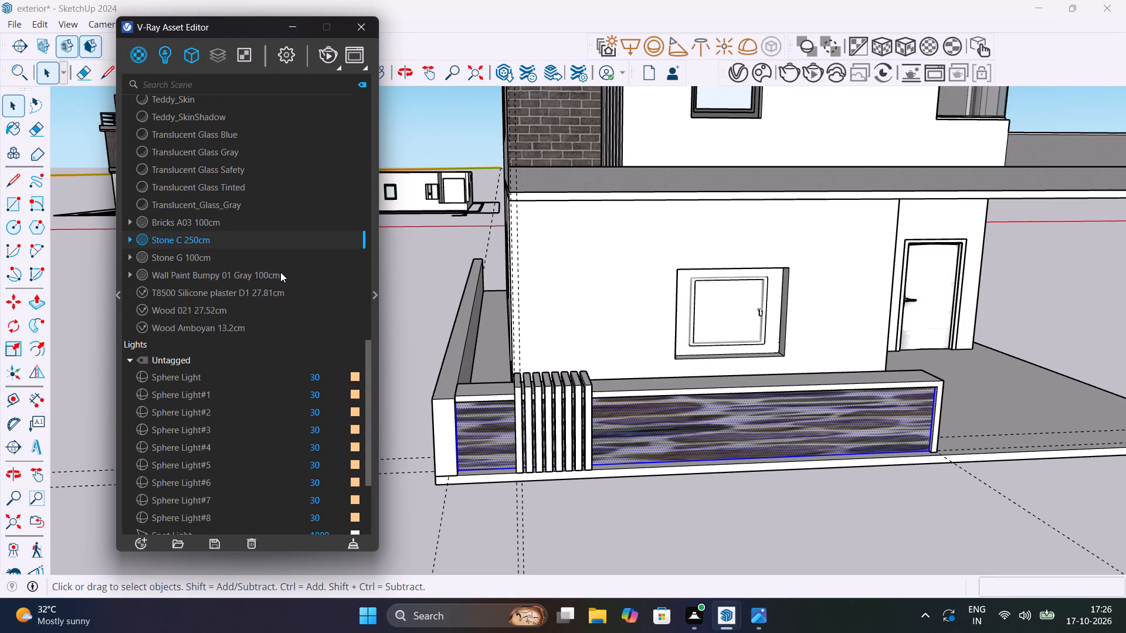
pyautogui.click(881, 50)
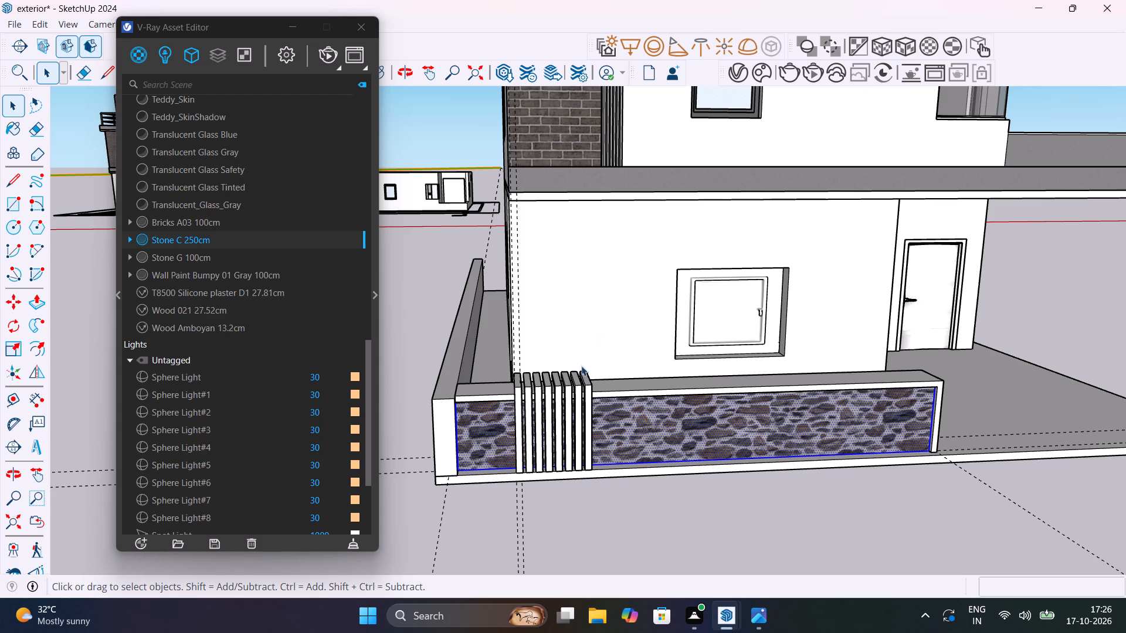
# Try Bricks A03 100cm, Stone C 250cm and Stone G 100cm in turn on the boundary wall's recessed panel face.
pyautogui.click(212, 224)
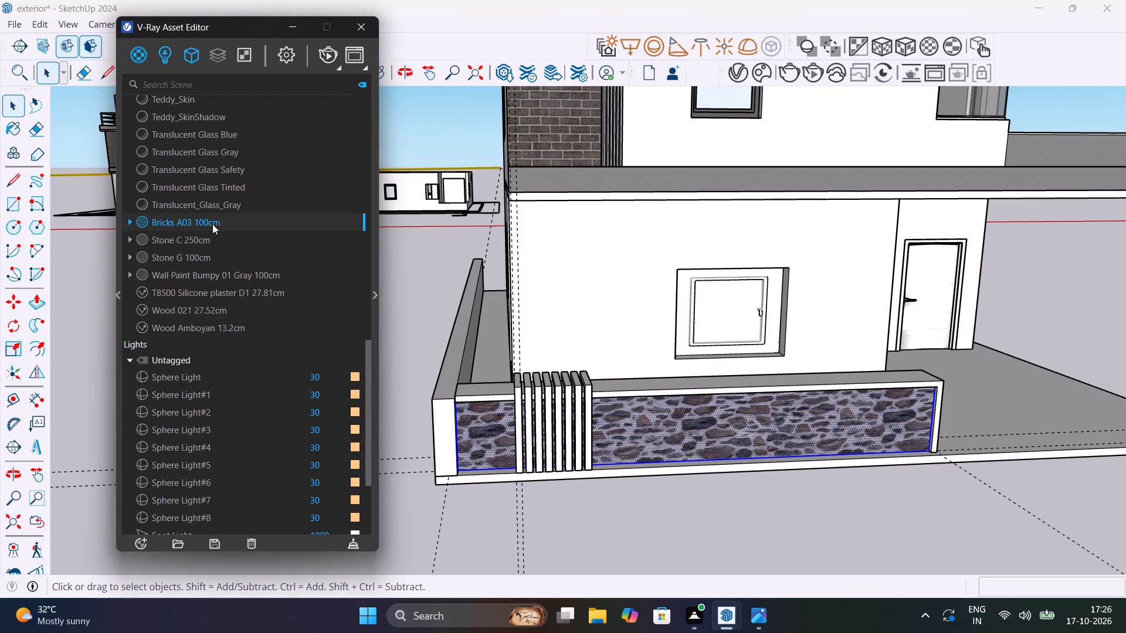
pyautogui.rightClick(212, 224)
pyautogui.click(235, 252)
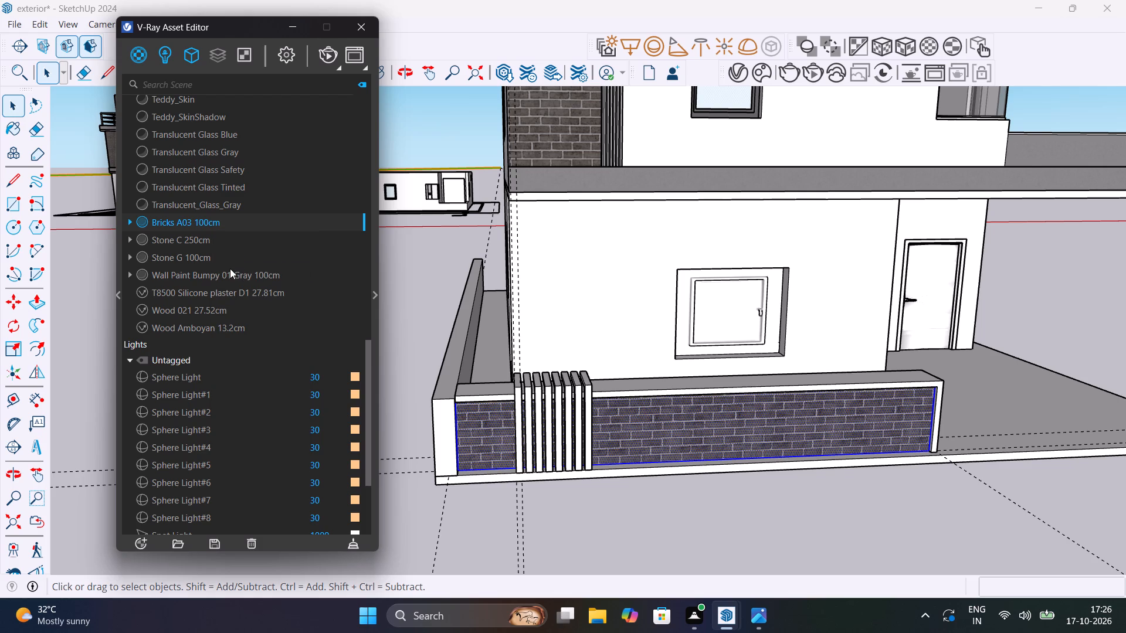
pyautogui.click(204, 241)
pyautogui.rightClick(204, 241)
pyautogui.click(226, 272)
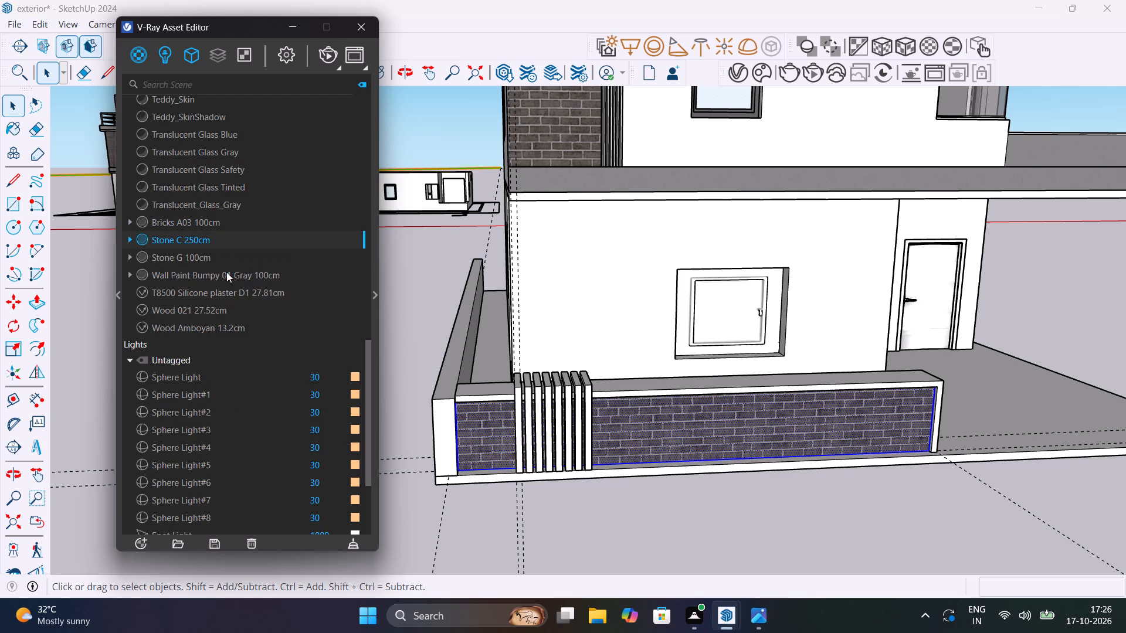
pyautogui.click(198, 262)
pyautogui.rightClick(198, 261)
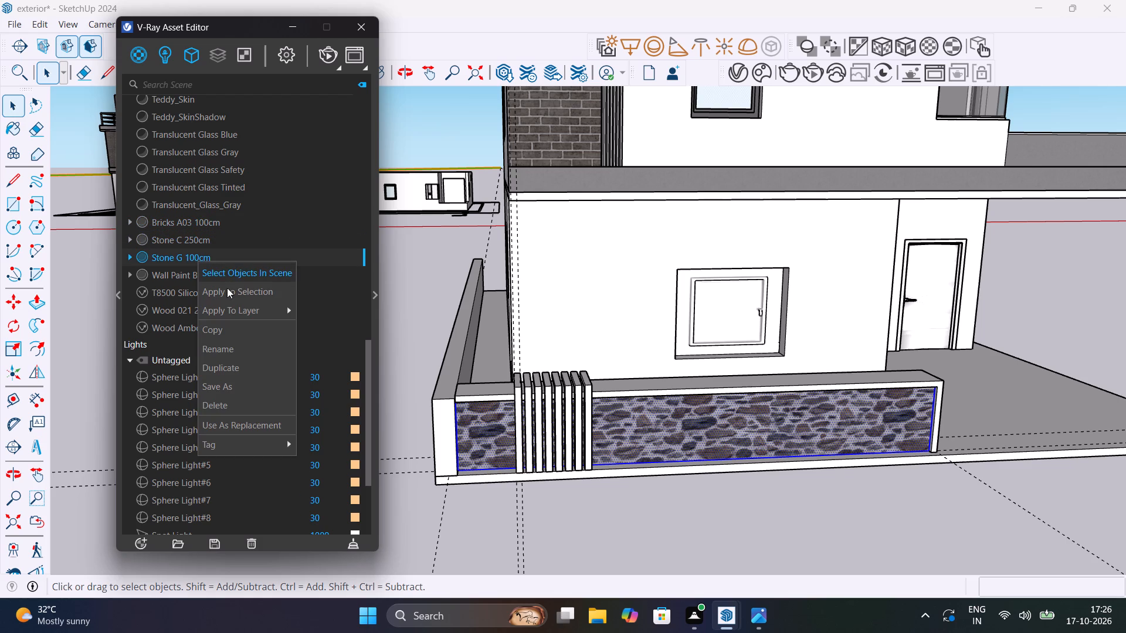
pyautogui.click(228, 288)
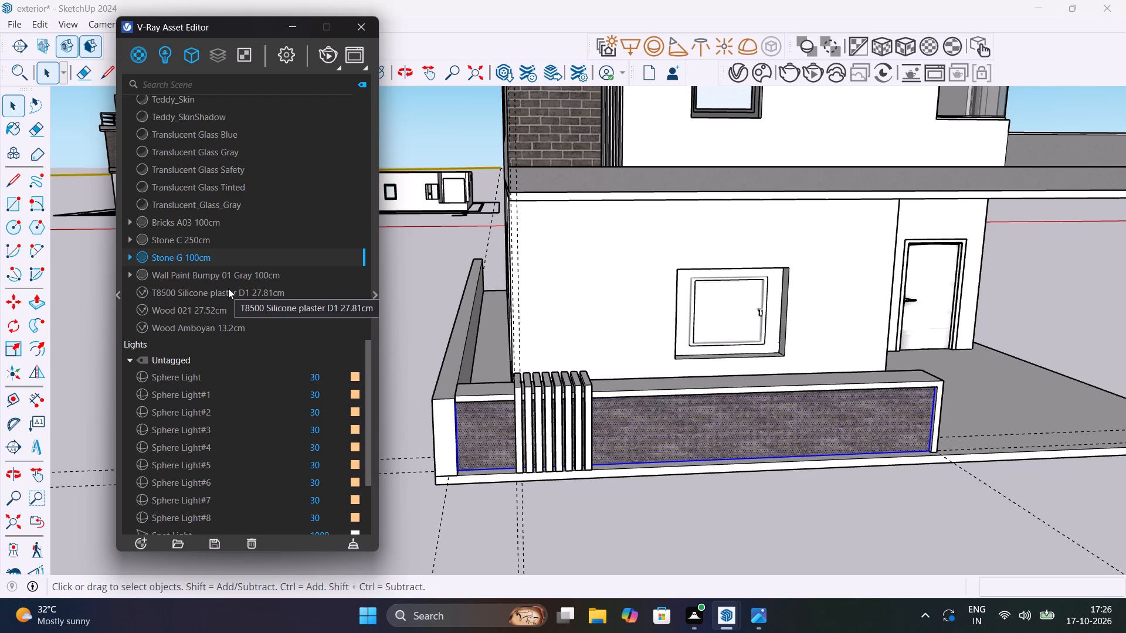
# Search the online Chaos Cosmos library for stone.
pyautogui.click(752, 73)
pyautogui.click(276, 80)
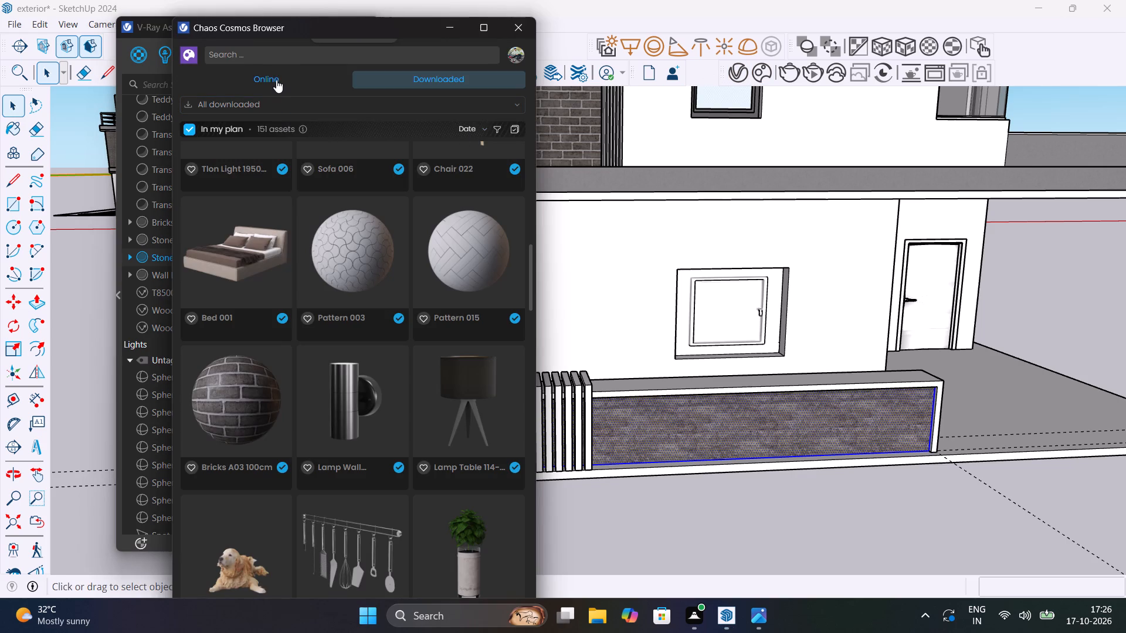
pyautogui.click(287, 58)
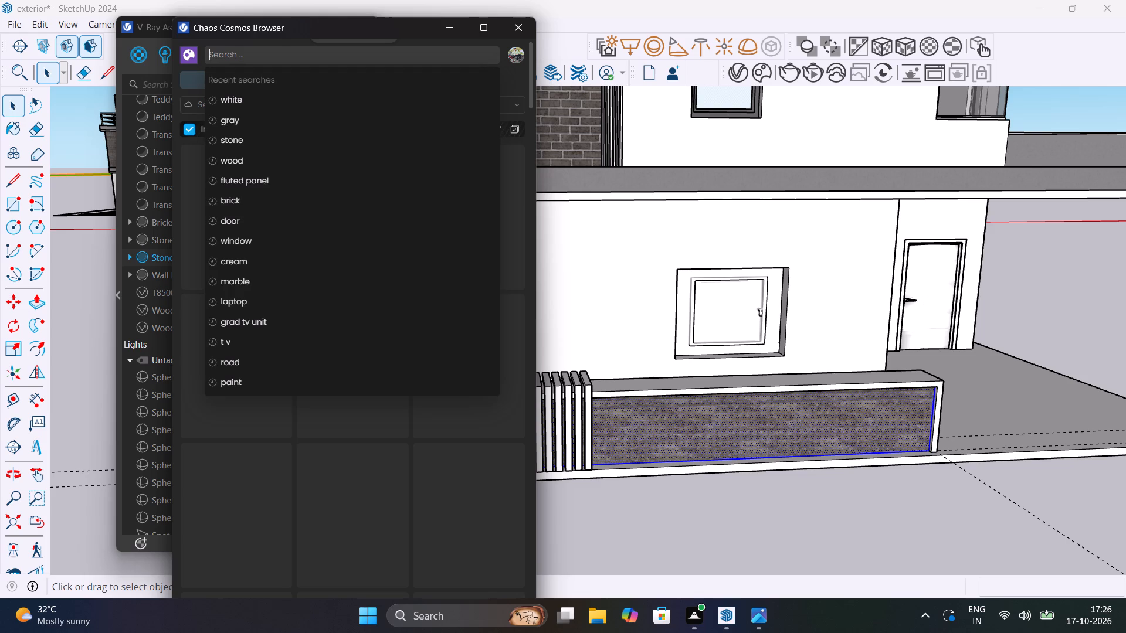
pyautogui.press('s')
pyautogui.write('tone')
pyautogui.press('Return')
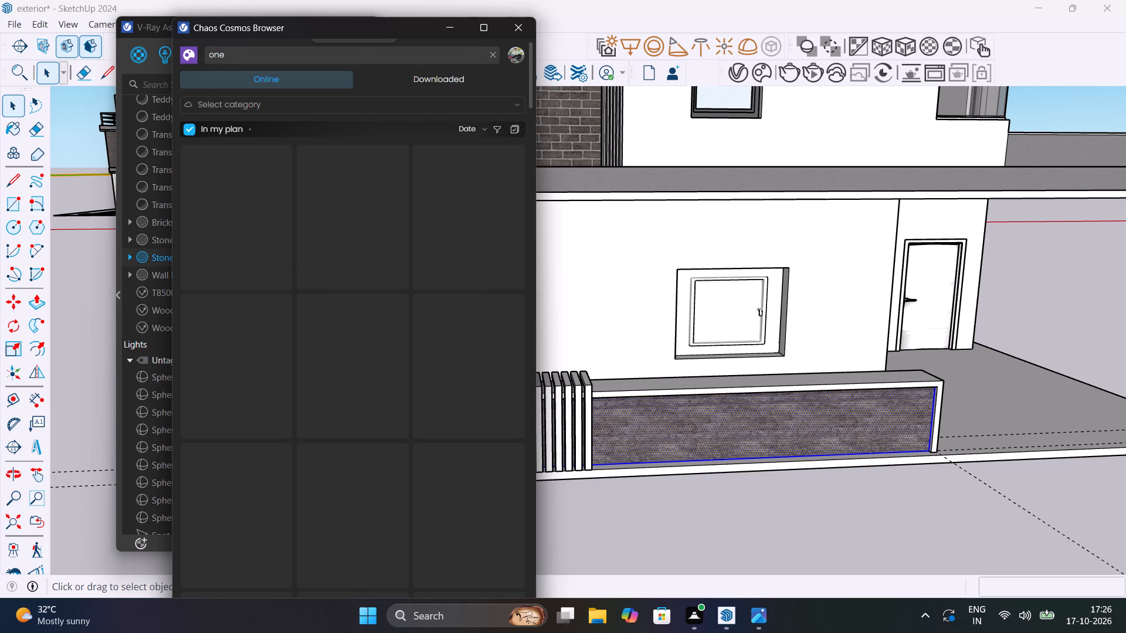
pyautogui.press('BackSpace')
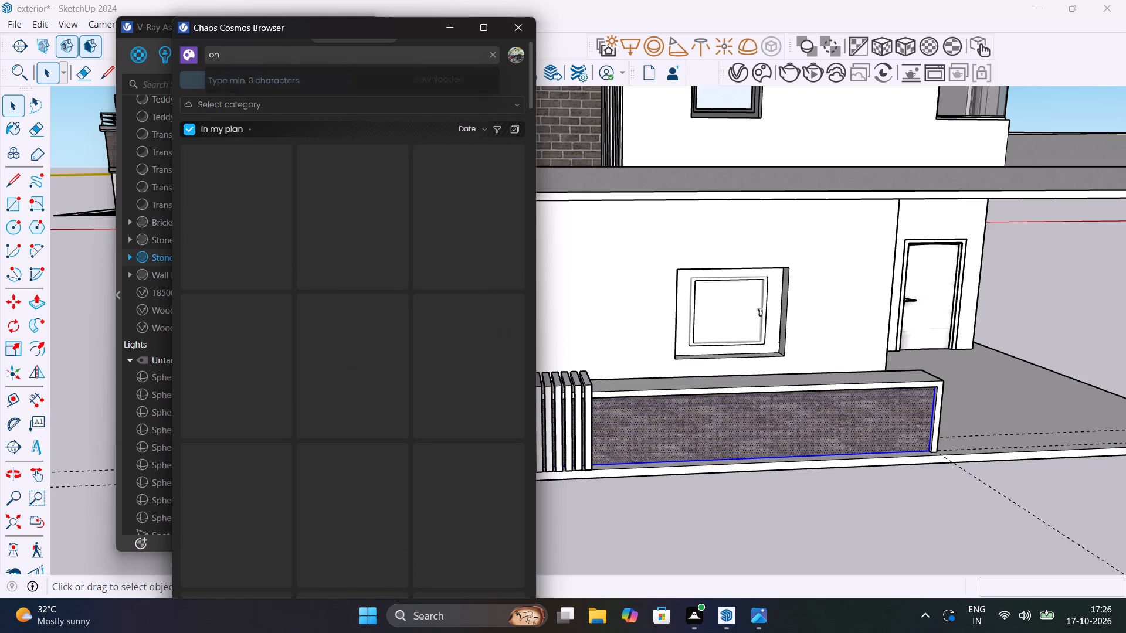
pyautogui.press('BackSpace')
pyautogui.press('BackSpace')
pyautogui.press('BackSpace')
pyautogui.write('stone')
pyautogui.press('Return')
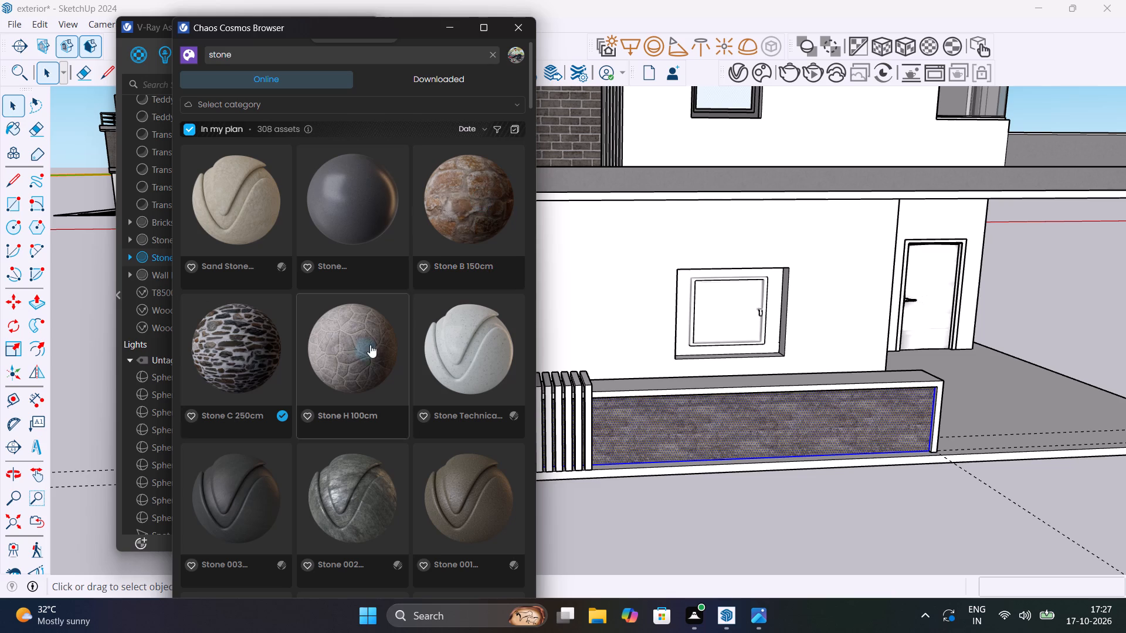
# Download the material Rock Tiles Rough Small 19-03 250cm from the stone results and import it into the scene.
pyautogui.scroll(-4, 464, 220)
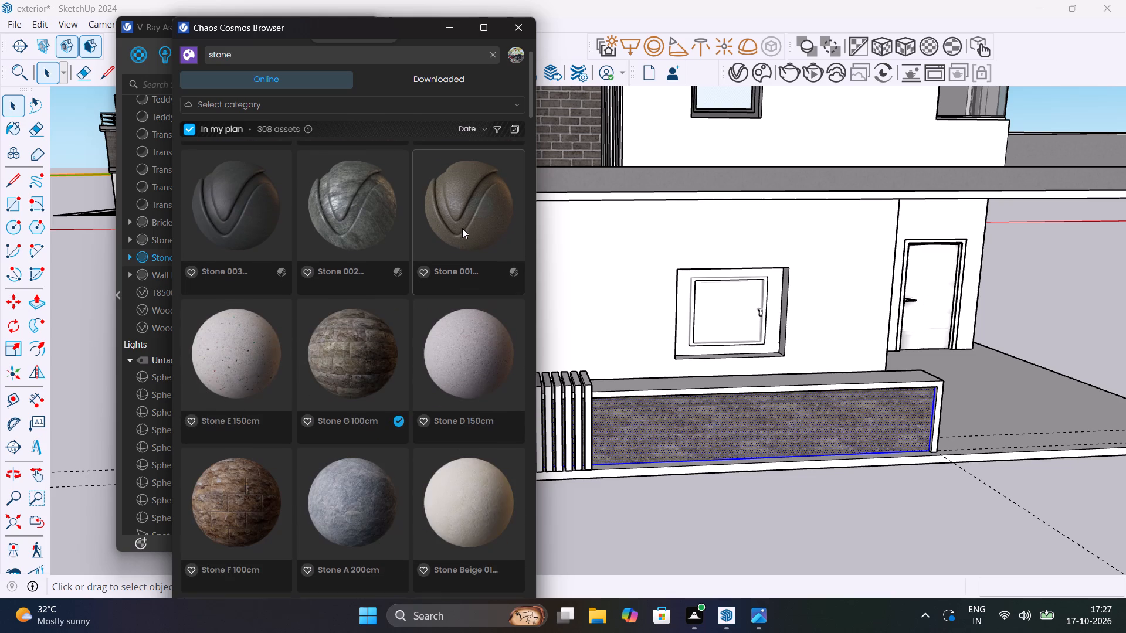
pyautogui.scroll(-2, 454, 250)
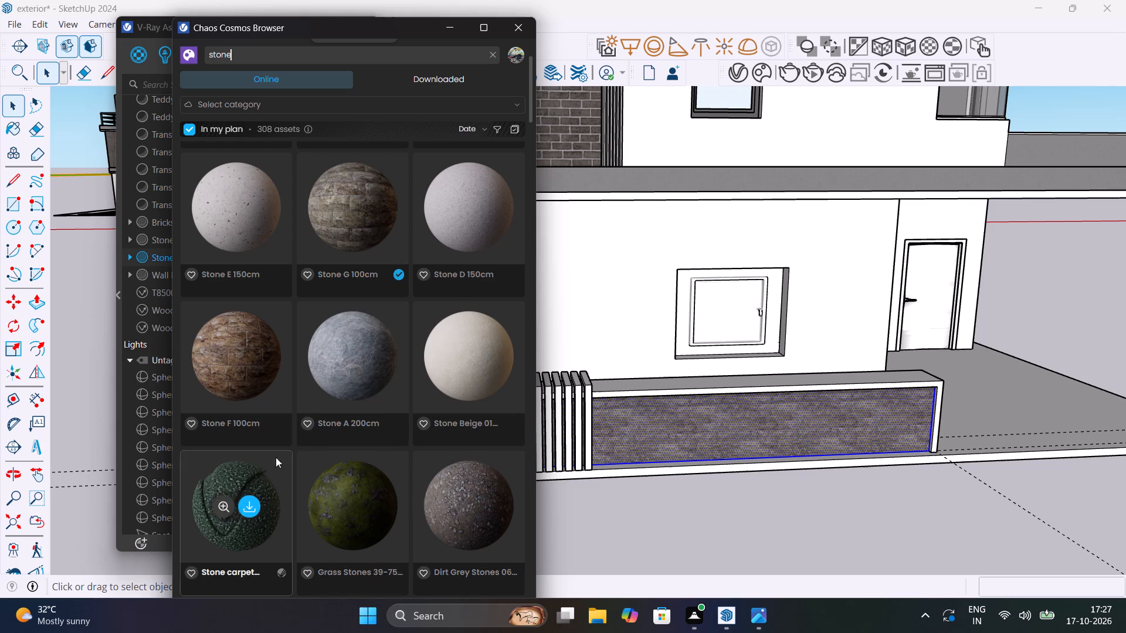
pyautogui.scroll(-3, 317, 436)
pyautogui.scroll(-2, 457, 472)
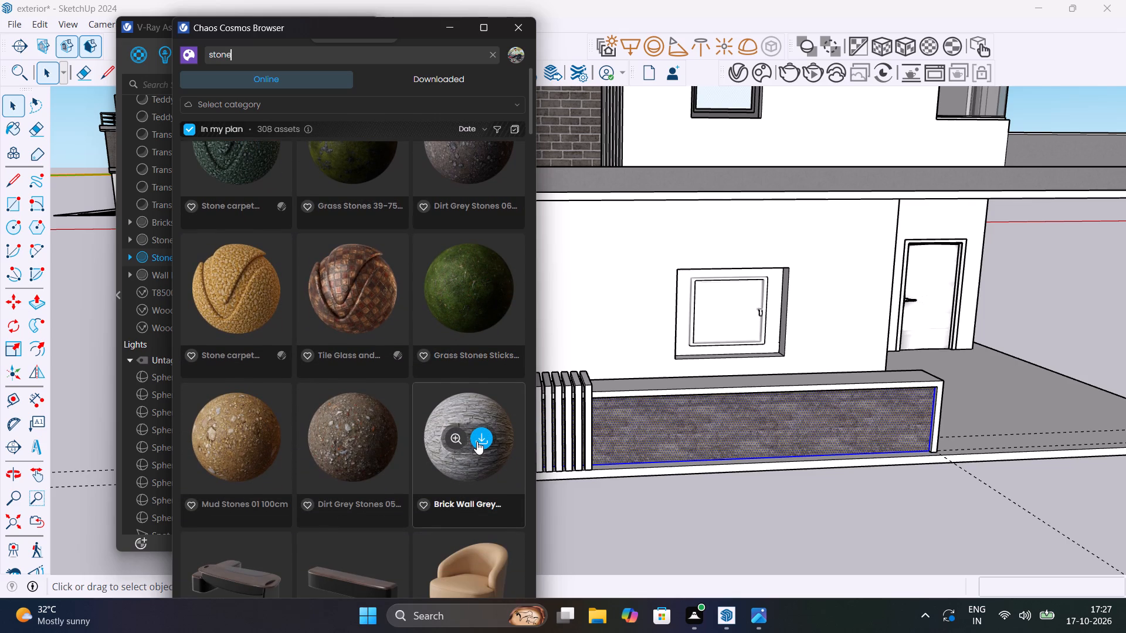
pyautogui.scroll(-4, 477, 441)
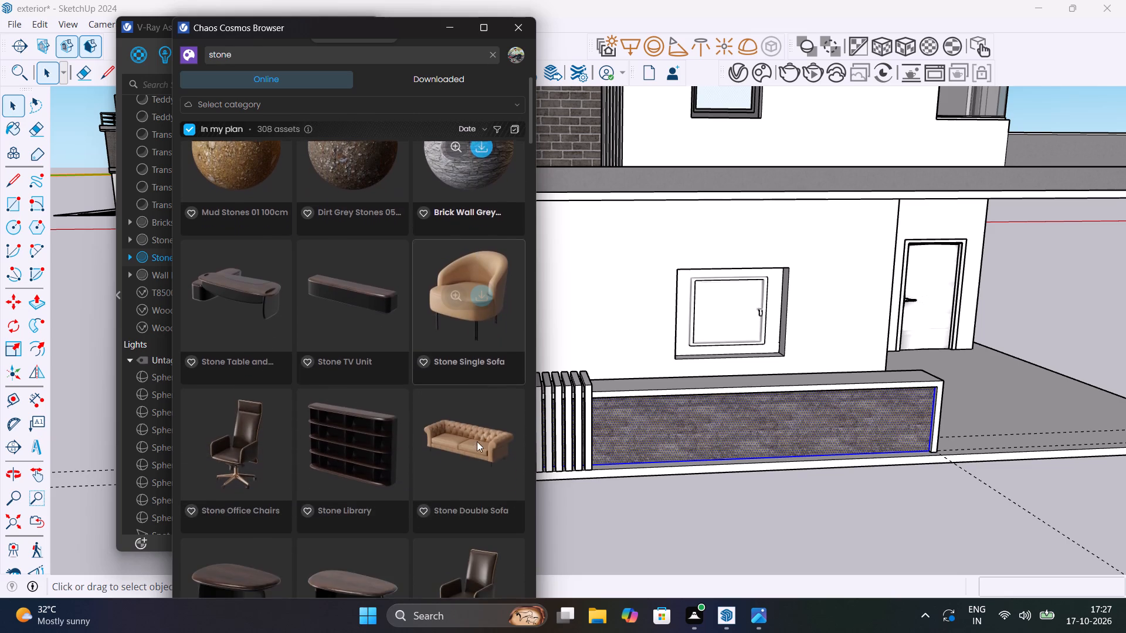
pyautogui.scroll(-8, 477, 441)
pyautogui.scroll(3, 479, 439)
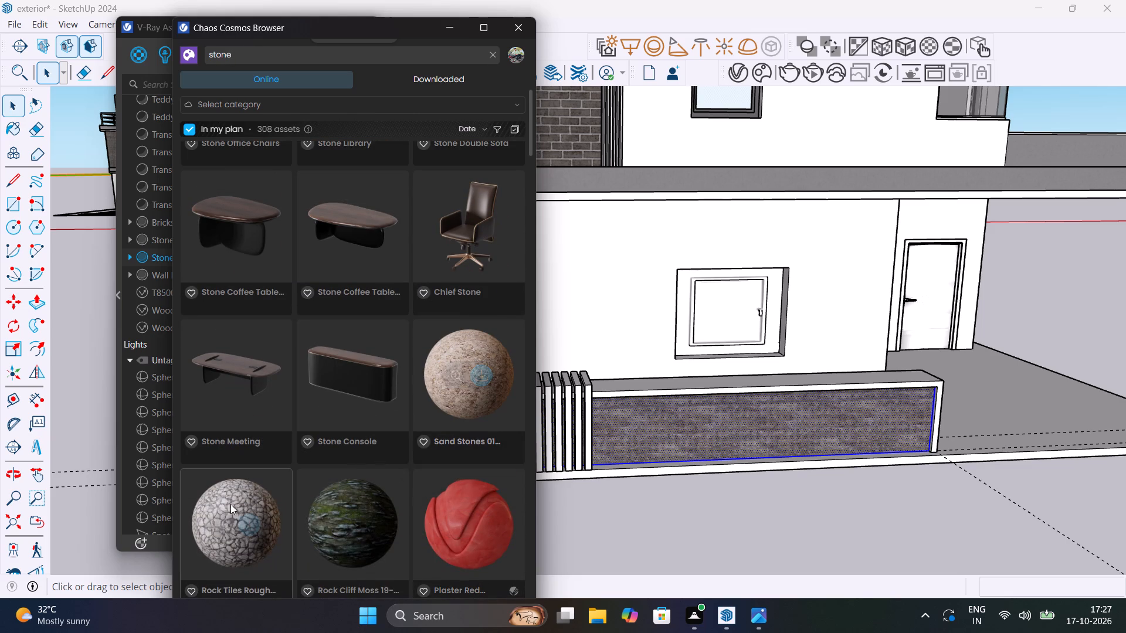
pyautogui.click(256, 518)
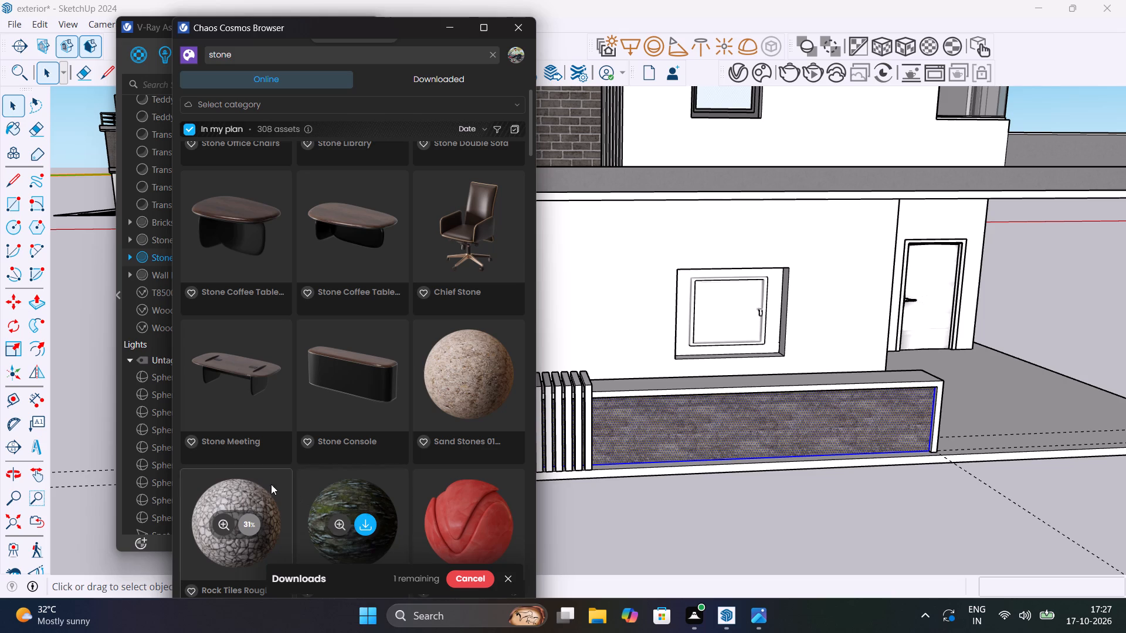
pyautogui.scroll(-6, 683, 423)
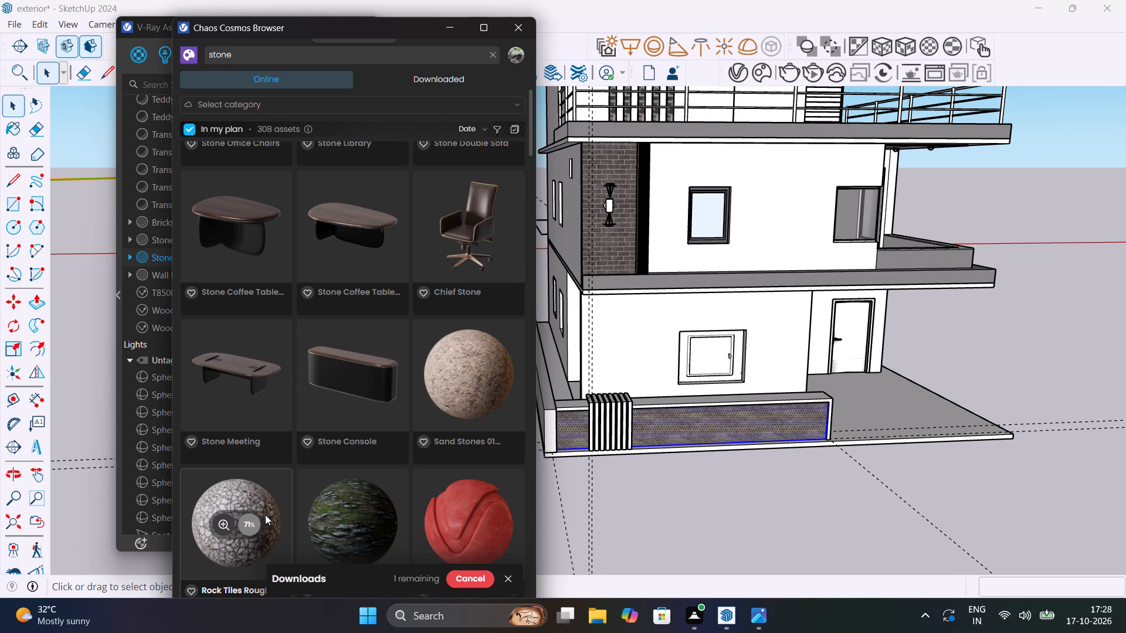
pyautogui.scroll(-7, 727, 376)
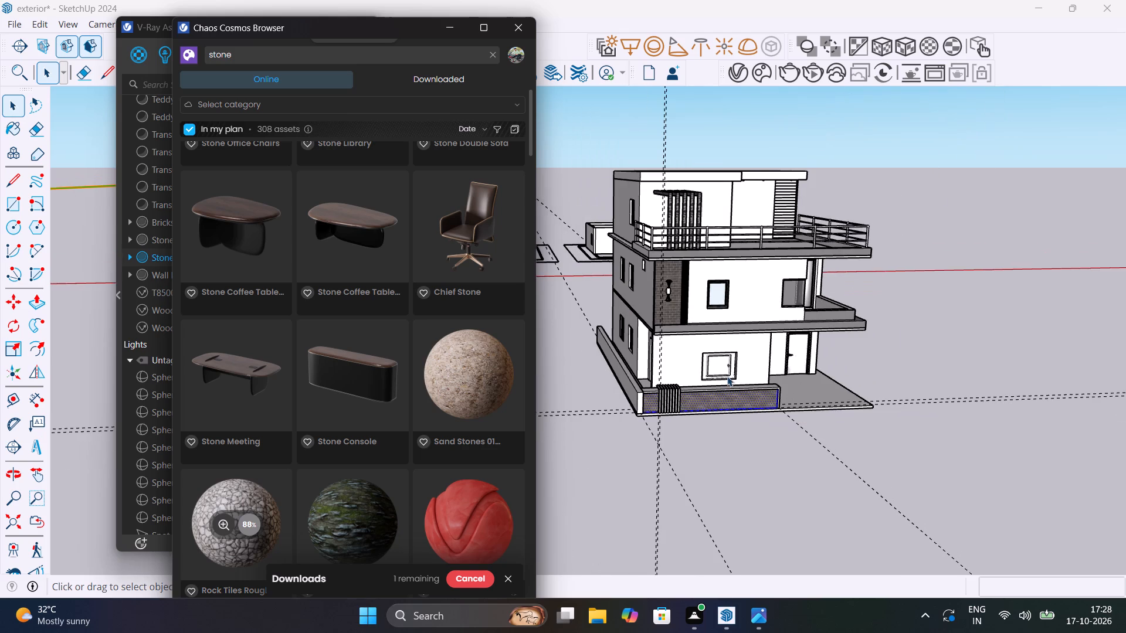
pyautogui.moveTo(822, 390); pyautogui.dragTo(699, 373, button='middle')
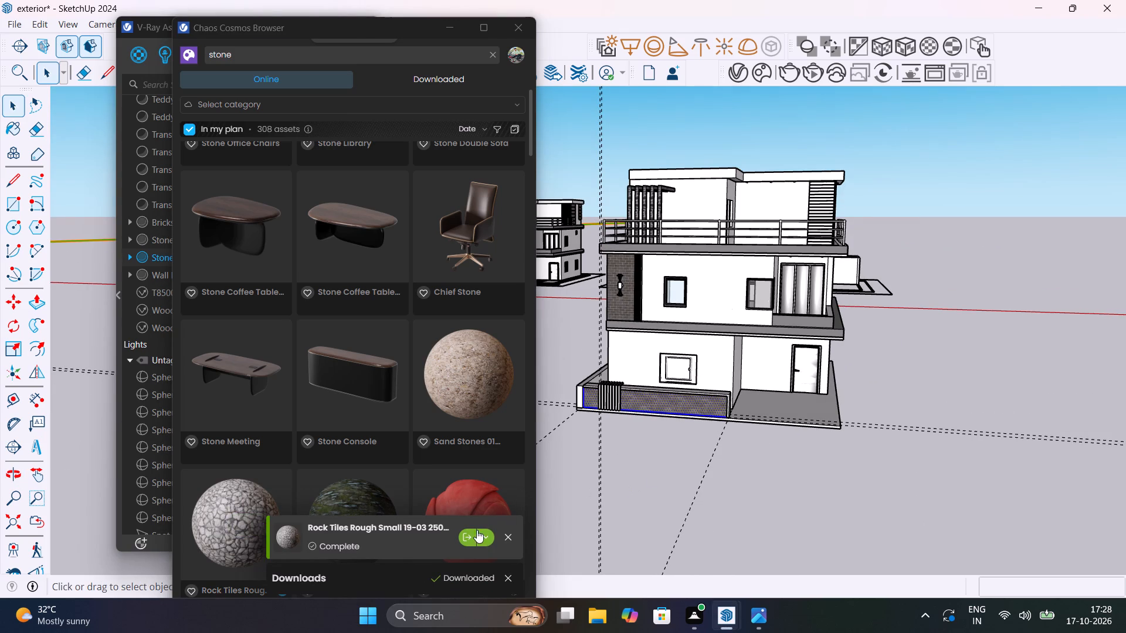
pyautogui.click(469, 535)
# Move the Cosmos browser aside and apply Rock Tiles Rough Small 19-03 250cm to the boundary wall's recessed panel face.
pyautogui.moveTo(417, 35); pyautogui.dragTo(417, 33)
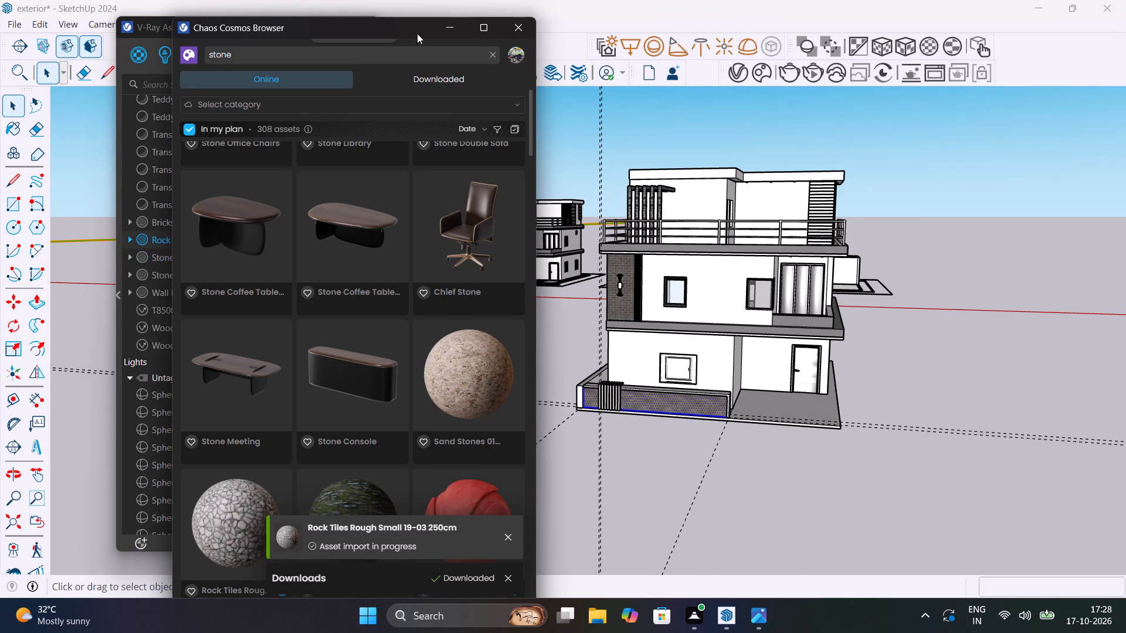
pyautogui.moveTo(417, 33); pyautogui.dragTo(428, 574)
pyautogui.rightClick(323, 238)
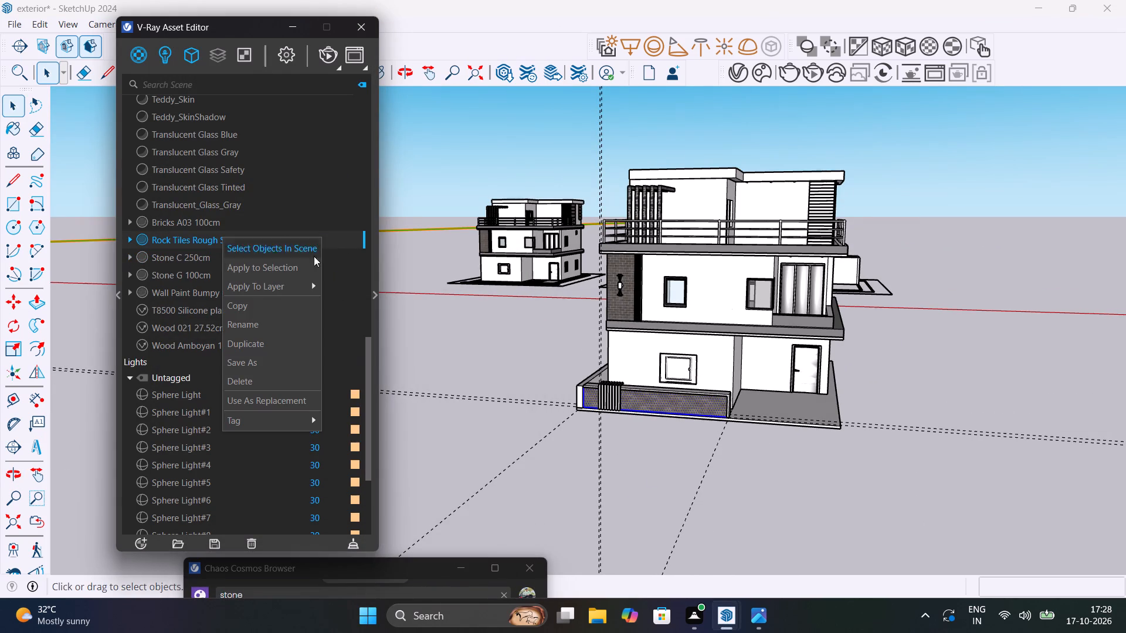
pyautogui.click(301, 270)
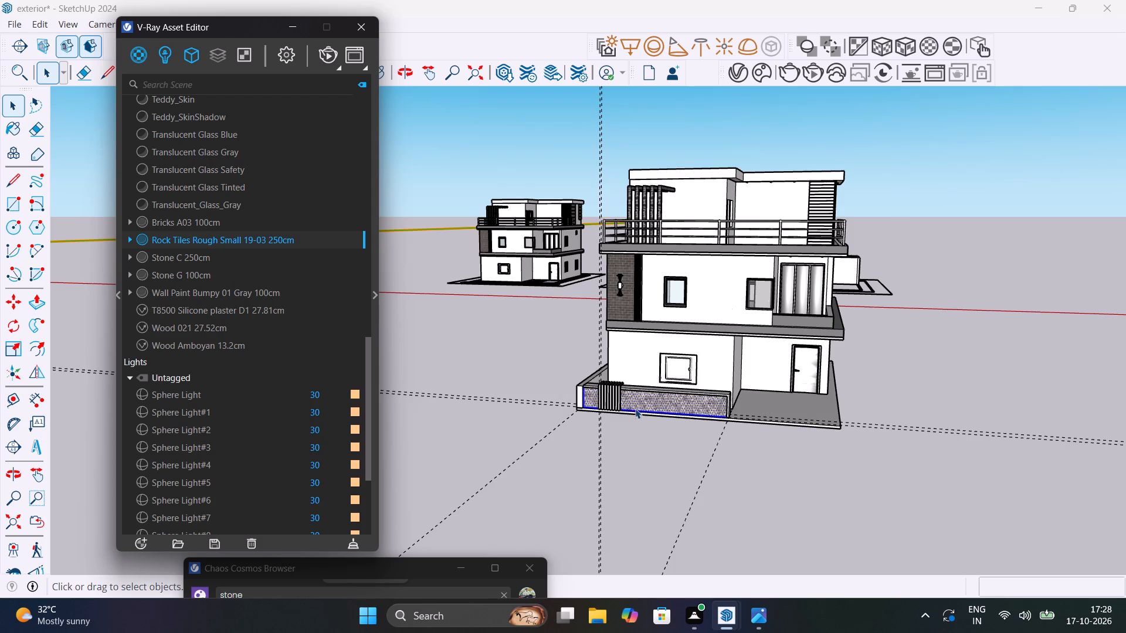
# Deselect the panel and examine the rock tile texture behind the slats from several angles and distances.
pyautogui.scroll(9, 635, 409)
pyautogui.moveTo(643, 421); pyautogui.dragTo(768, 438, button='middle')
pyautogui.scroll(5, 779, 410)
pyautogui.moveTo(751, 414); pyautogui.dragTo(729, 447, button='middle')
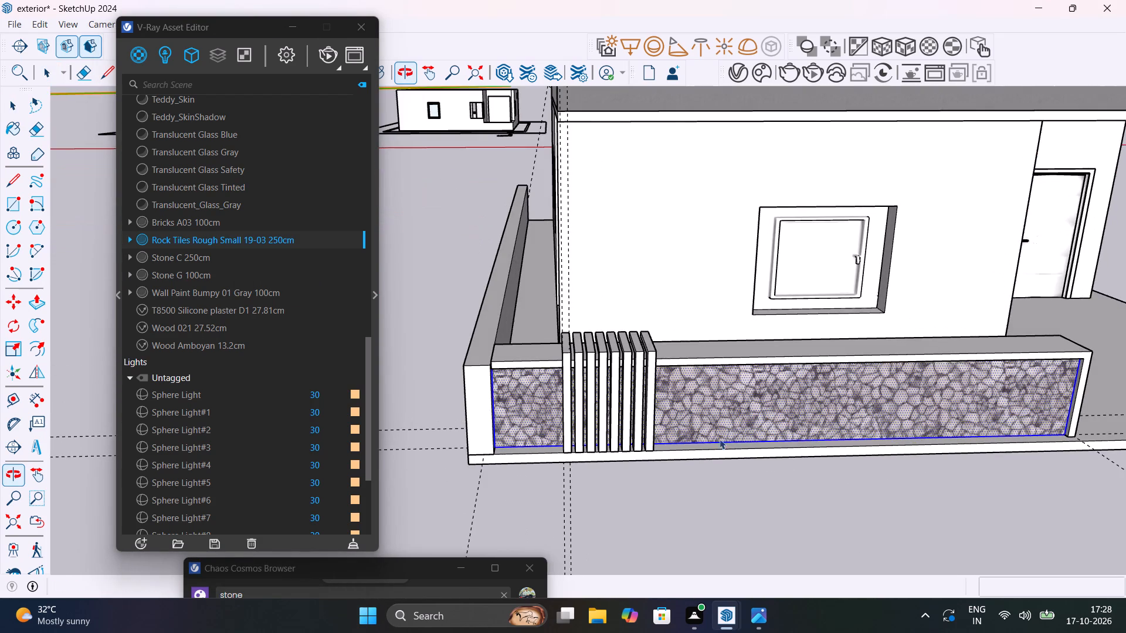
pyautogui.scroll(-5, 706, 408)
pyautogui.click(524, 330)
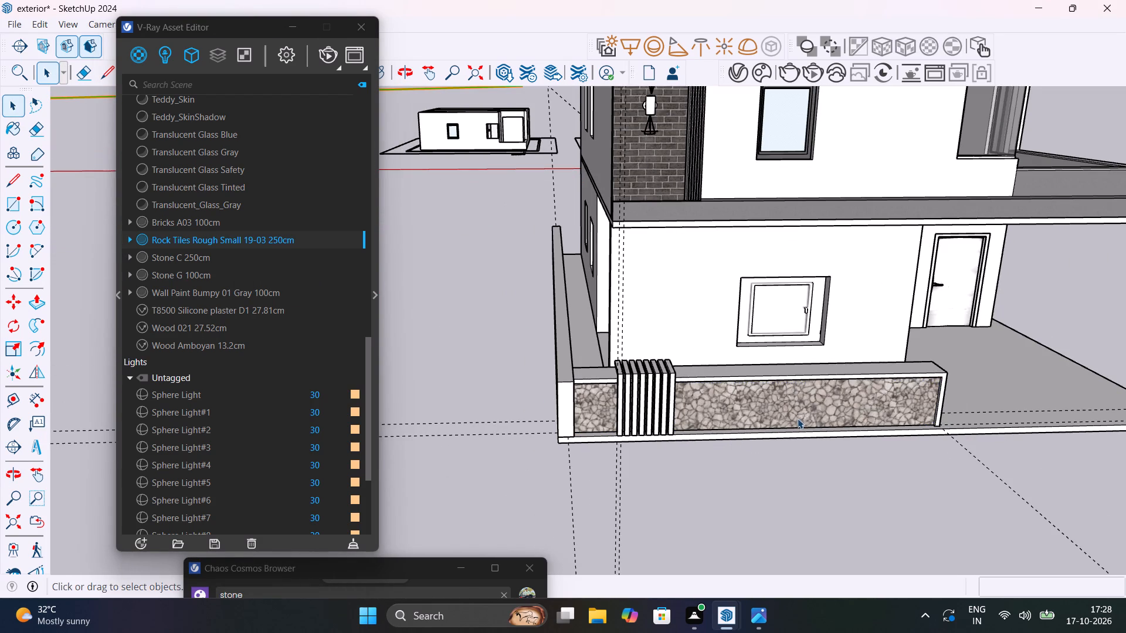
pyautogui.scroll(-1, 798, 417)
pyautogui.moveTo(752, 375); pyautogui.dragTo(627, 391, button='middle')
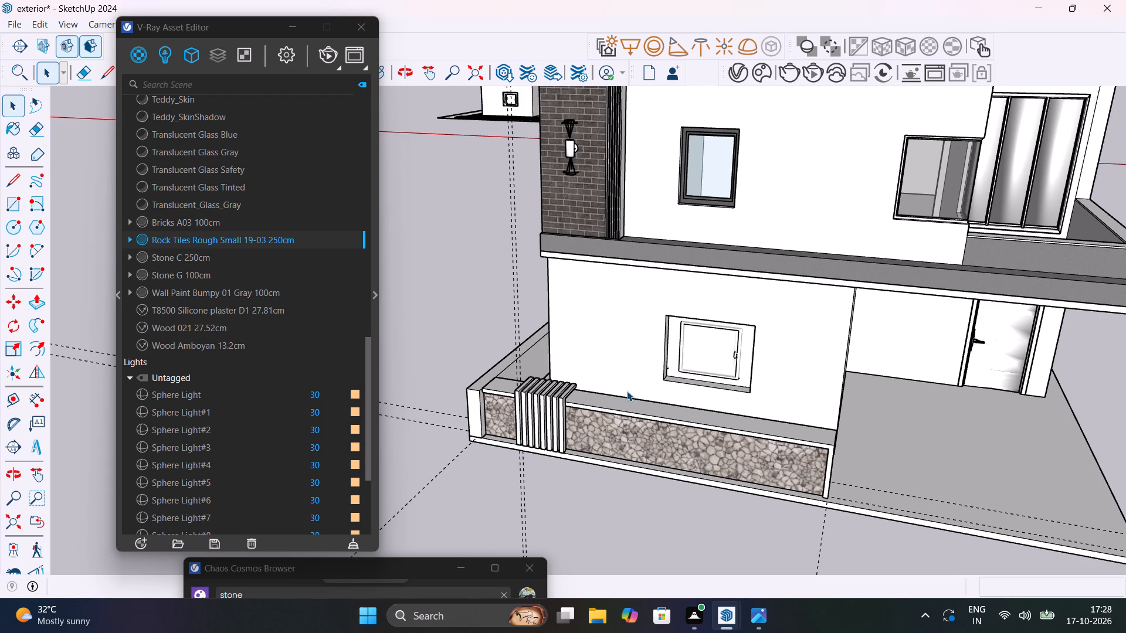
pyautogui.scroll(2, 602, 479)
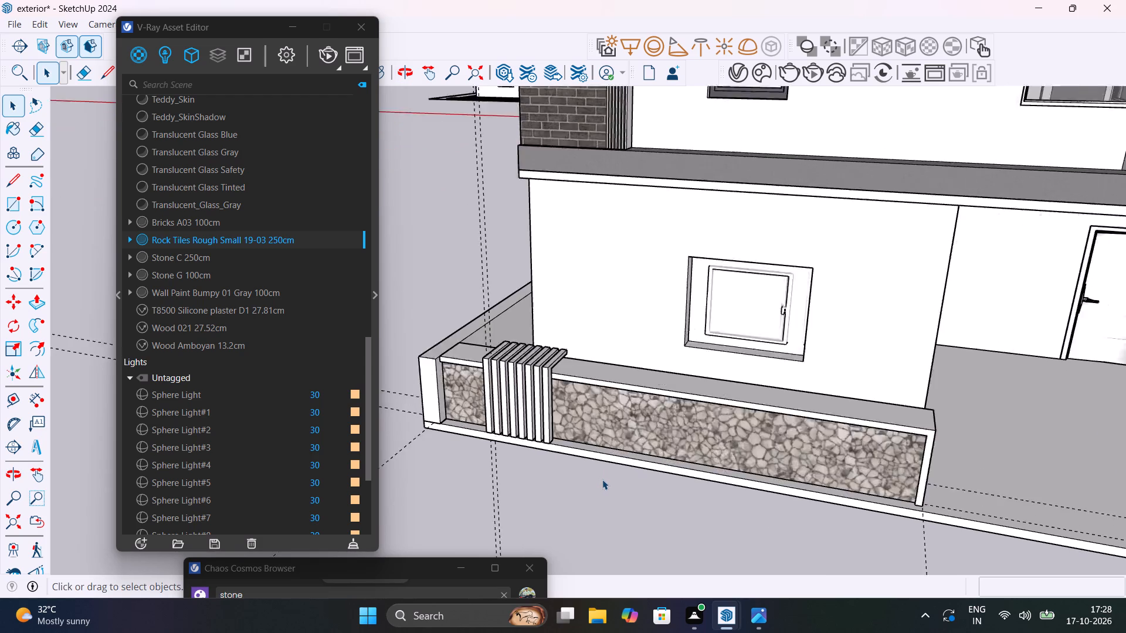
pyautogui.scroll(3, 602, 479)
pyautogui.moveTo(635, 485); pyautogui.dragTo(773, 512, button='middle')
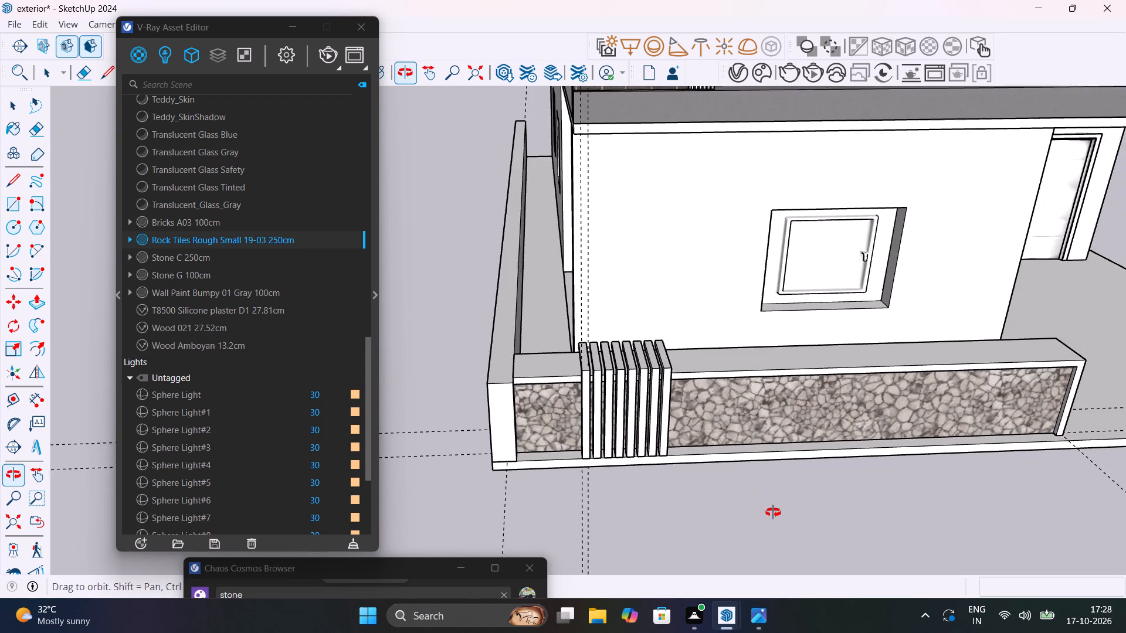
pyautogui.moveTo(773, 512); pyautogui.dragTo(774, 512, button='middle')
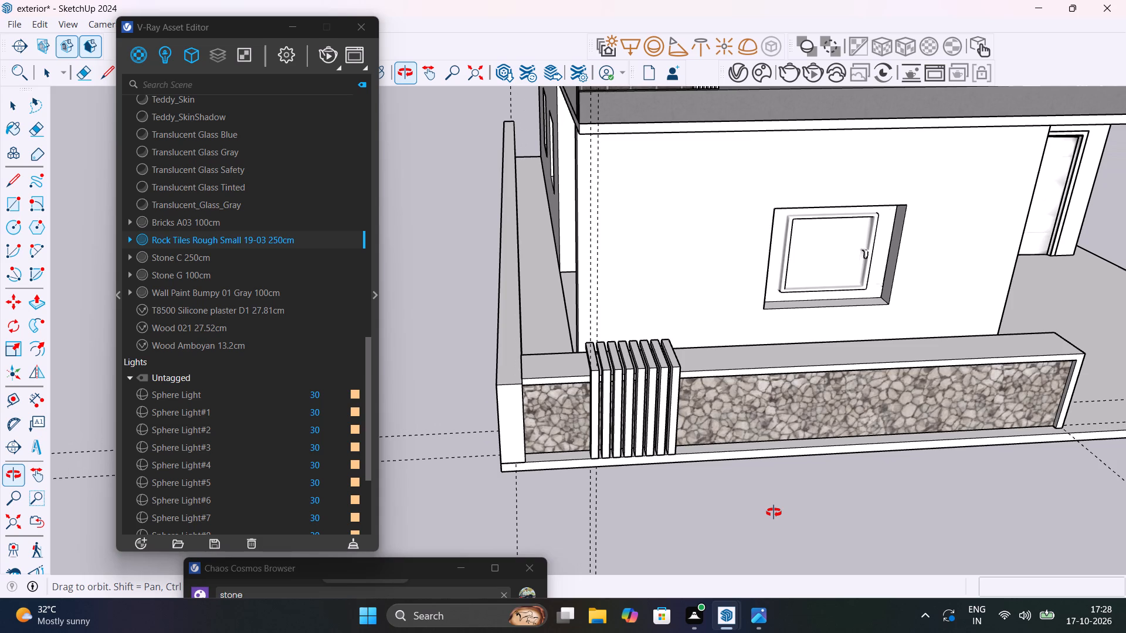
pyautogui.moveTo(774, 512); pyautogui.dragTo(774, 525, button='middle')
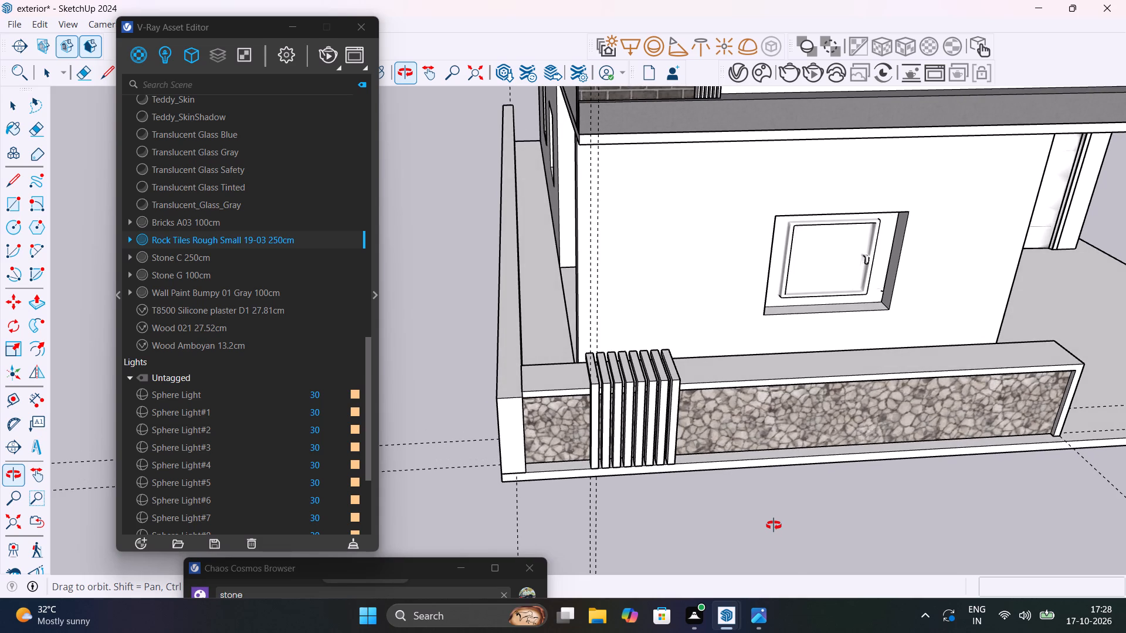
# Push/Pull the ground slab's front face outward about 1' 3/8" beyond the boundary wall, working inside the slab's group.
pyautogui.moveTo(774, 525); pyautogui.dragTo(690, 436, button='middle')
pyautogui.scroll(-4, 716, 420)
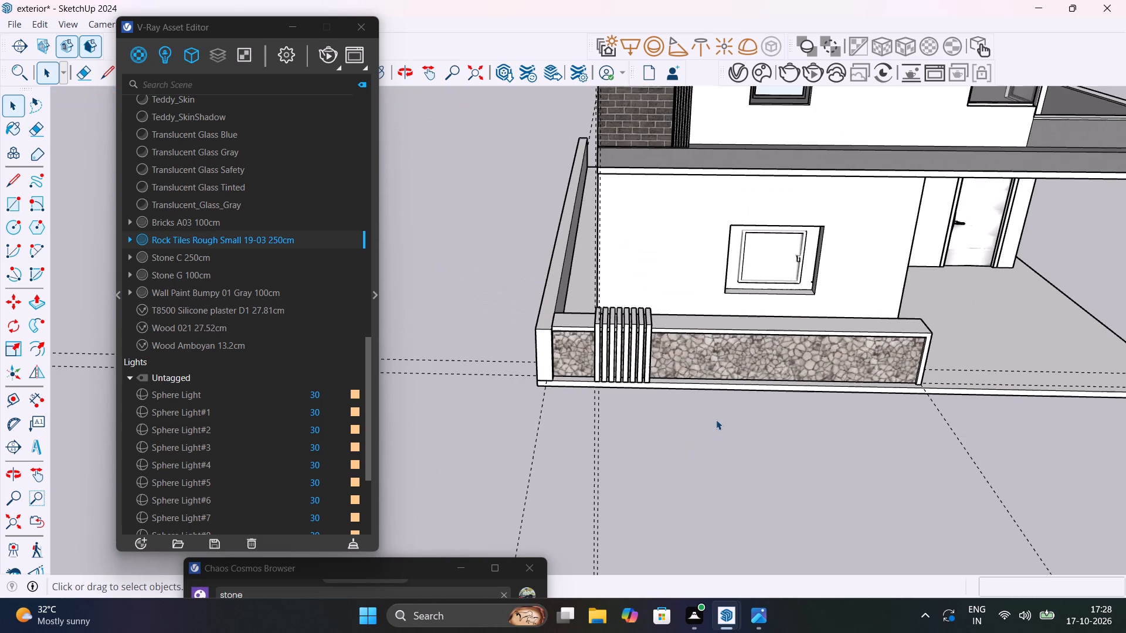
pyautogui.scroll(-1, 716, 420)
pyautogui.scroll(7, 535, 387)
pyautogui.click(584, 380)
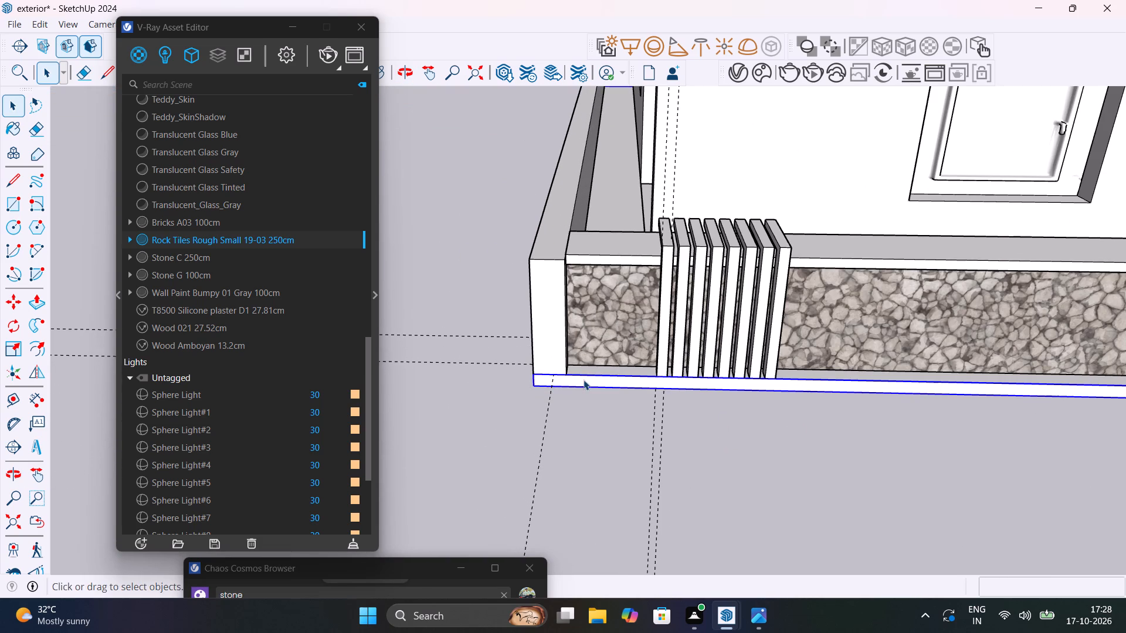
pyautogui.doubleClick(584, 380)
pyautogui.click(584, 380)
pyautogui.click(584, 380)
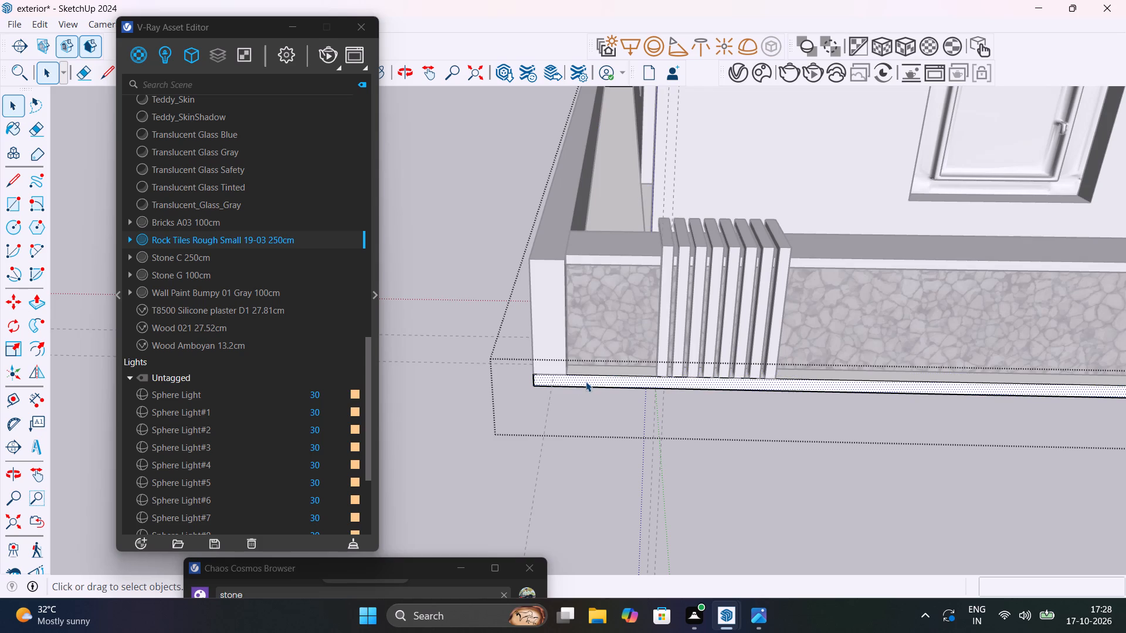
pyautogui.press('p')
pyautogui.click(586, 382)
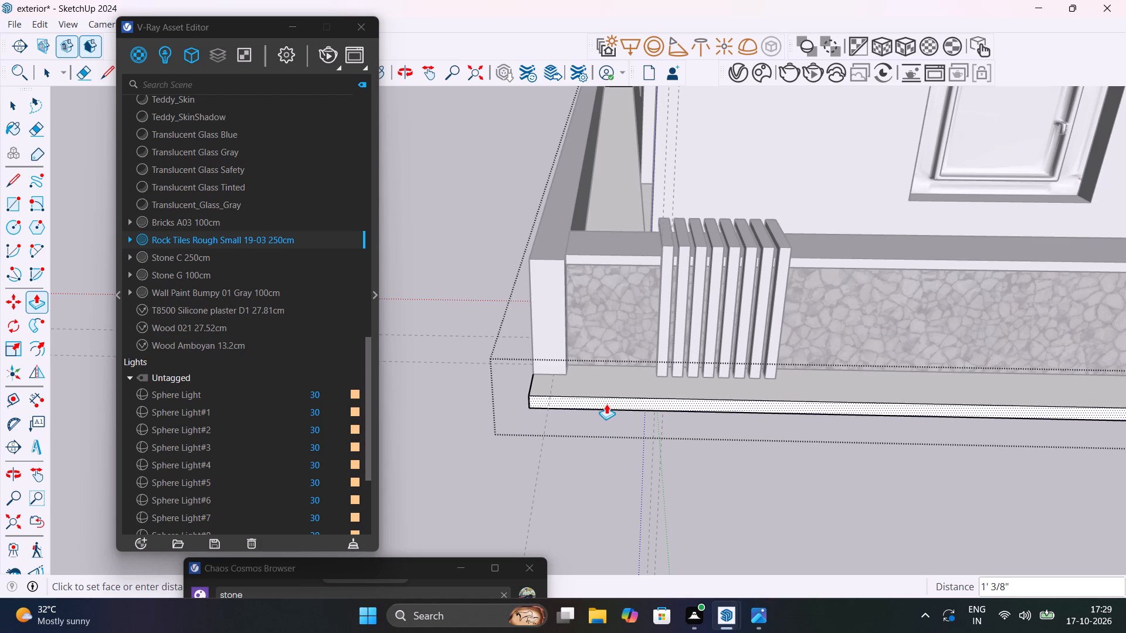
pyautogui.click(606, 404)
pyautogui.scroll(-5, 605, 401)
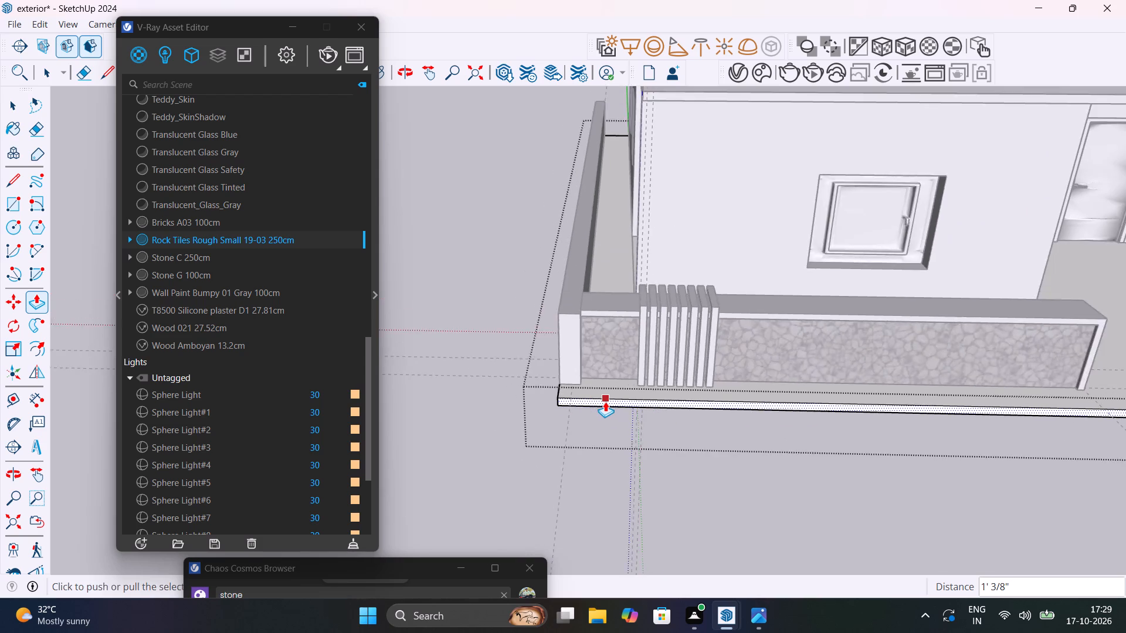
pyautogui.scroll(-3, 605, 401)
pyautogui.keyDown('shift'); pyautogui.moveTo(727, 441); pyautogui.dragTo(613, 411, button='middle'); pyautogui.keyUp('shift')
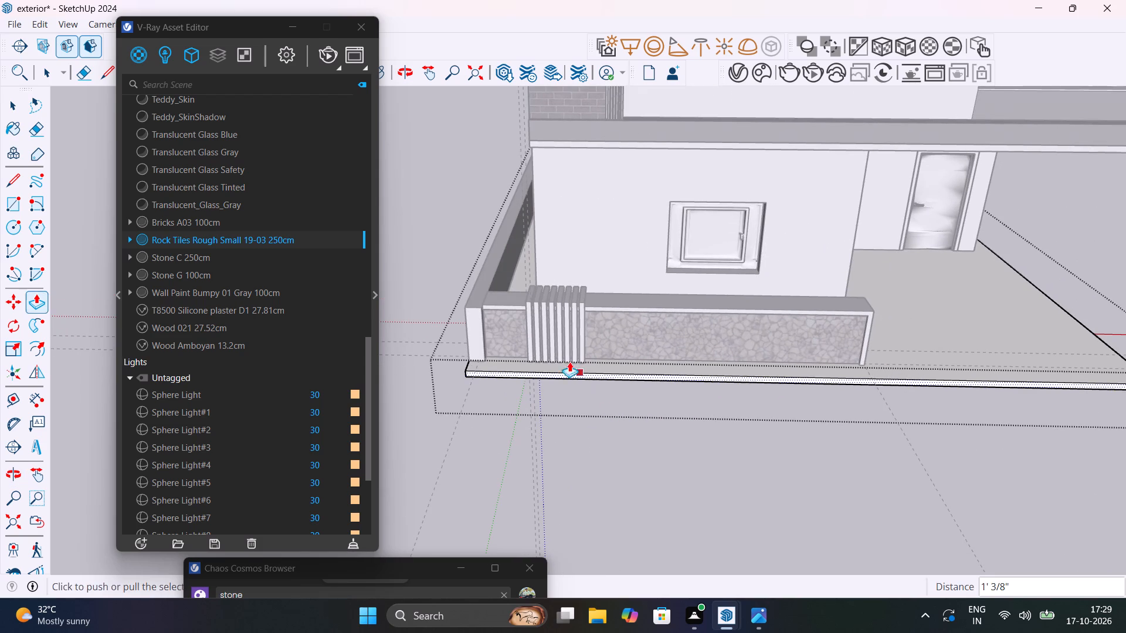
pyautogui.press('space')
pyautogui.click(445, 236)
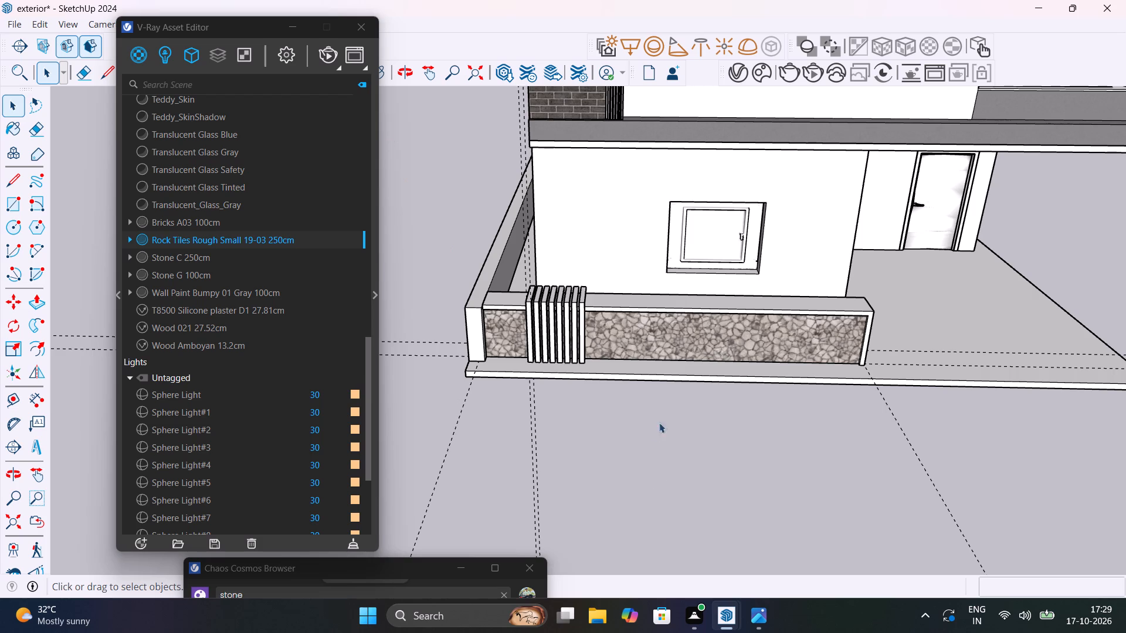
# Place guides on the slab at the panel's inner end edge and about 3 1/16" behind the slab's front edge.
pyautogui.scroll(1, 694, 398)
pyautogui.moveTo(772, 441); pyautogui.dragTo(750, 481, button='middle')
pyautogui.scroll(12, 875, 400)
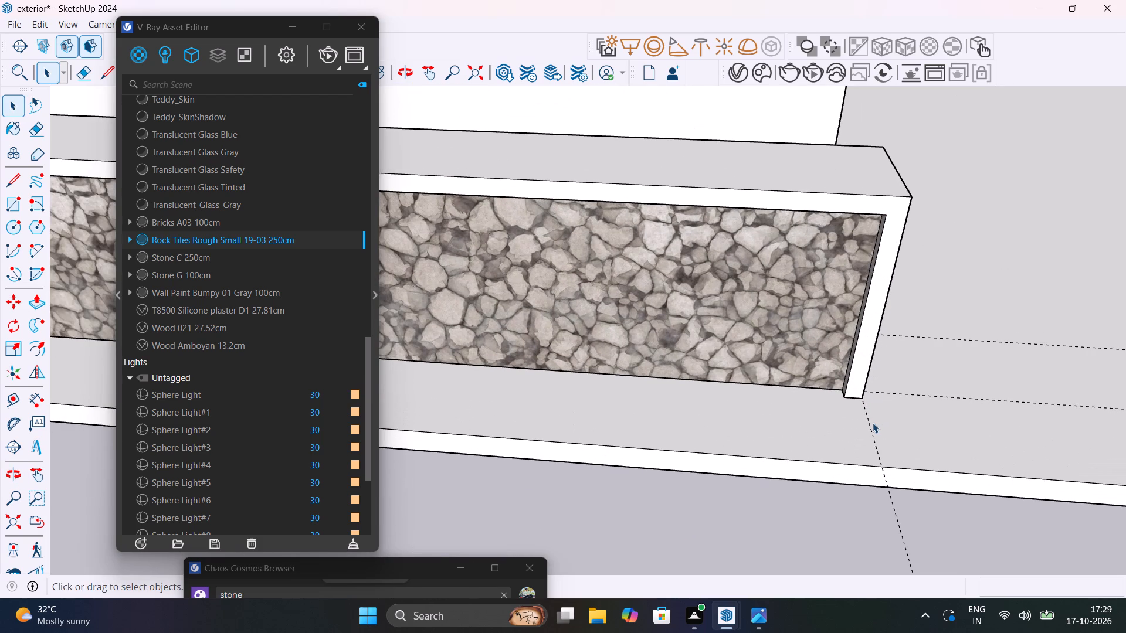
pyautogui.press('t')
pyautogui.click(869, 431)
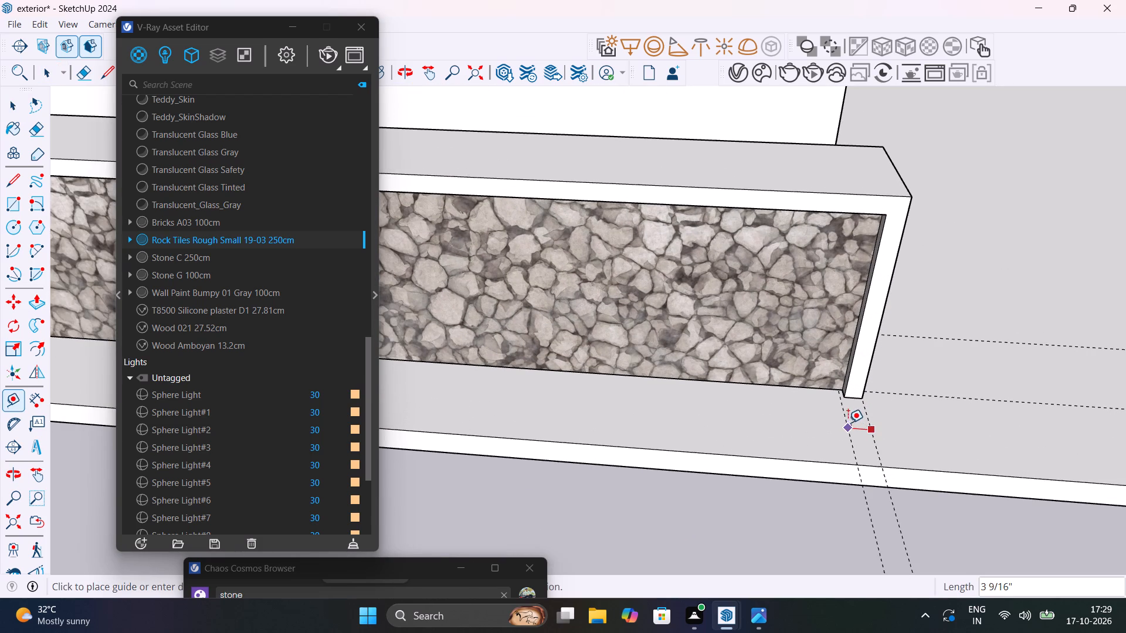
pyautogui.click(846, 401)
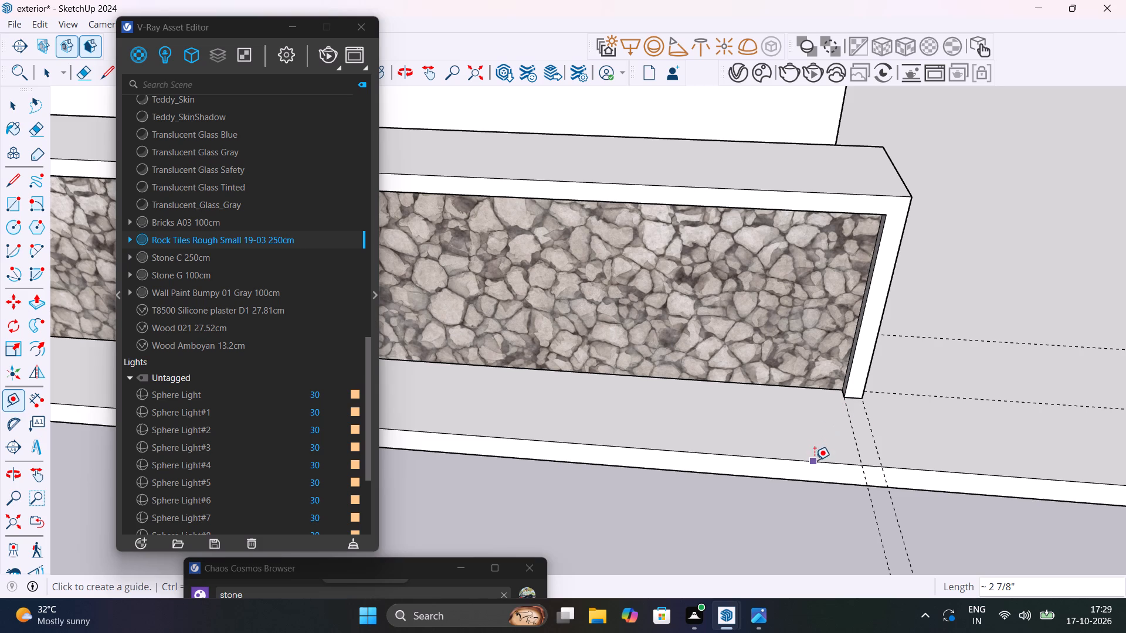
pyautogui.click(815, 458)
pyautogui.click(817, 447)
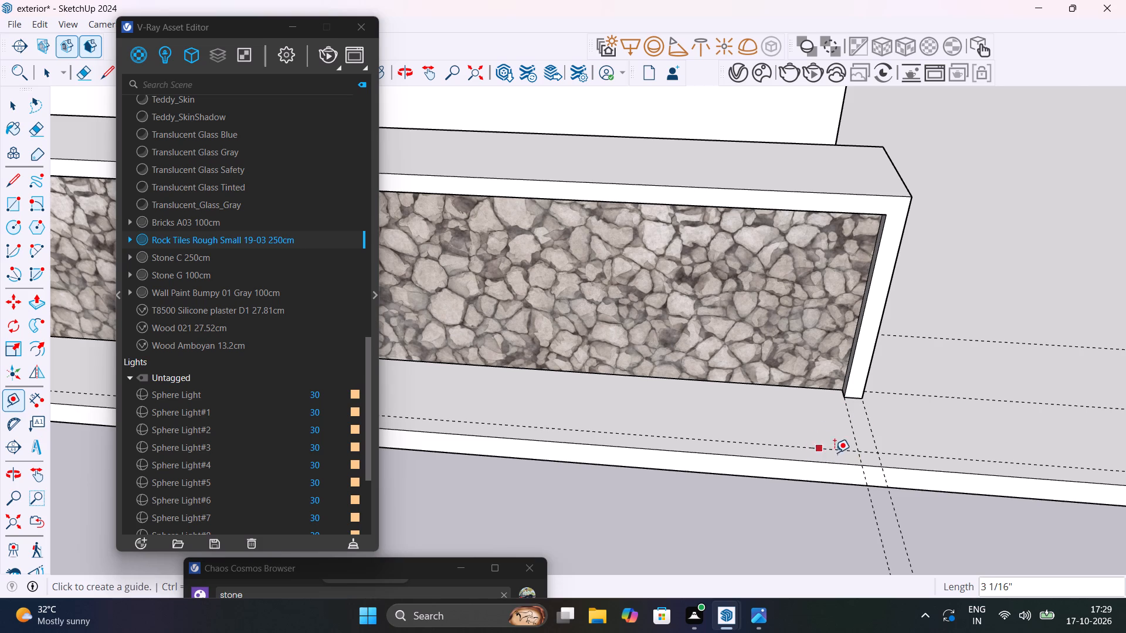
# Move the V-Ray Asset Editor aside and draw a rectangle about 6" by 1' 3/8" on the slab in front of the corner post.
pyautogui.scroll(-13, 840, 453)
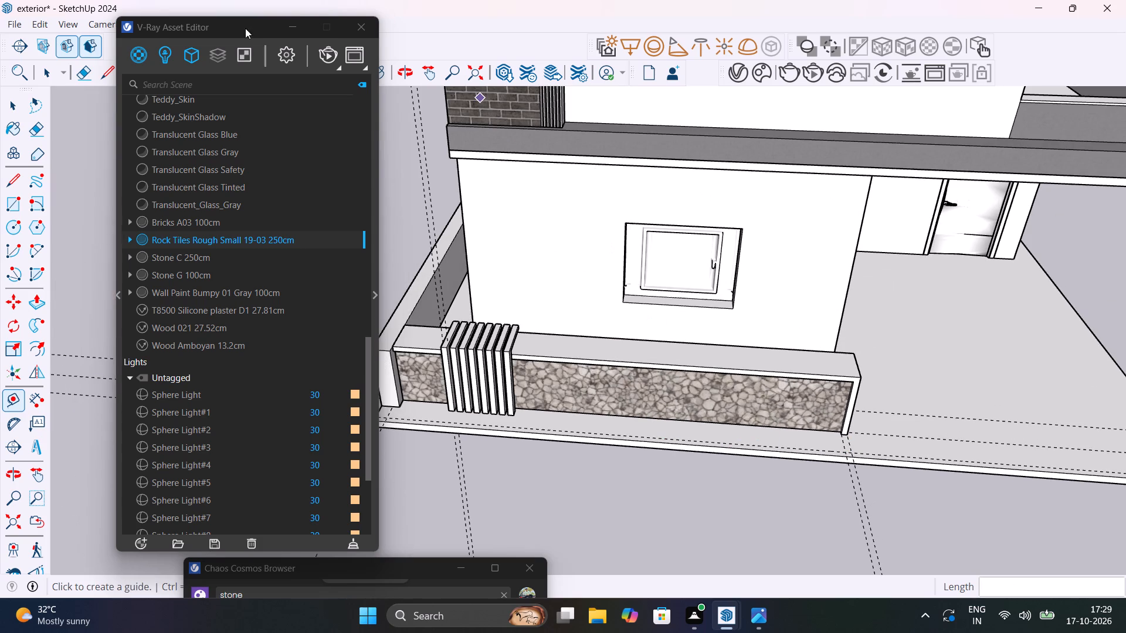
pyautogui.moveTo(245, 28); pyautogui.dragTo(71, 278)
pyautogui.scroll(5, 381, 420)
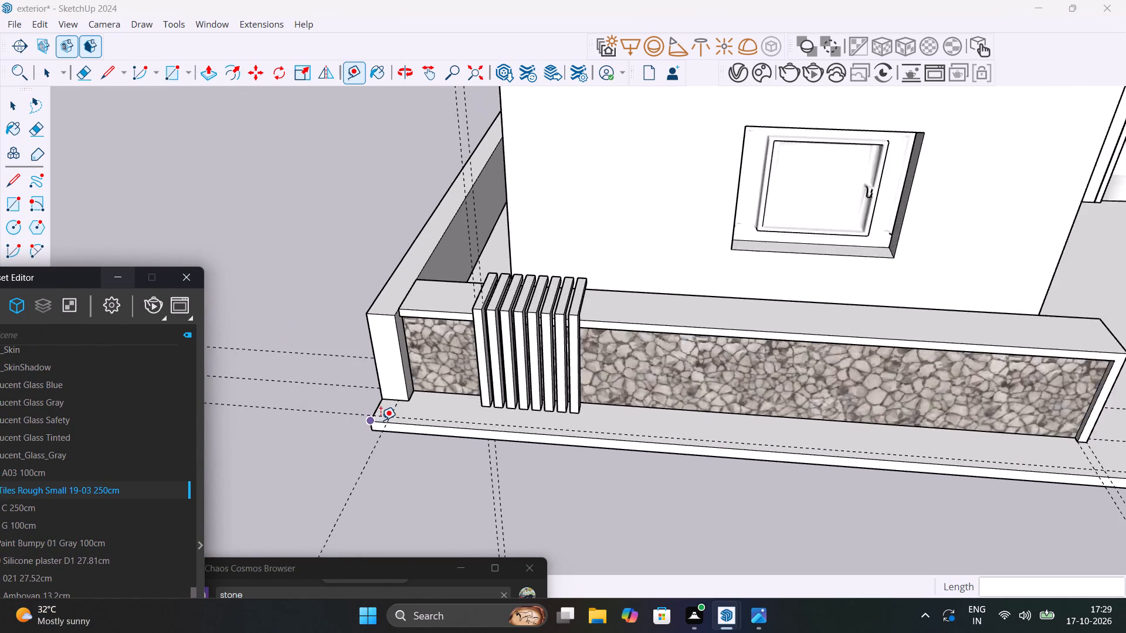
pyautogui.scroll(8, 381, 420)
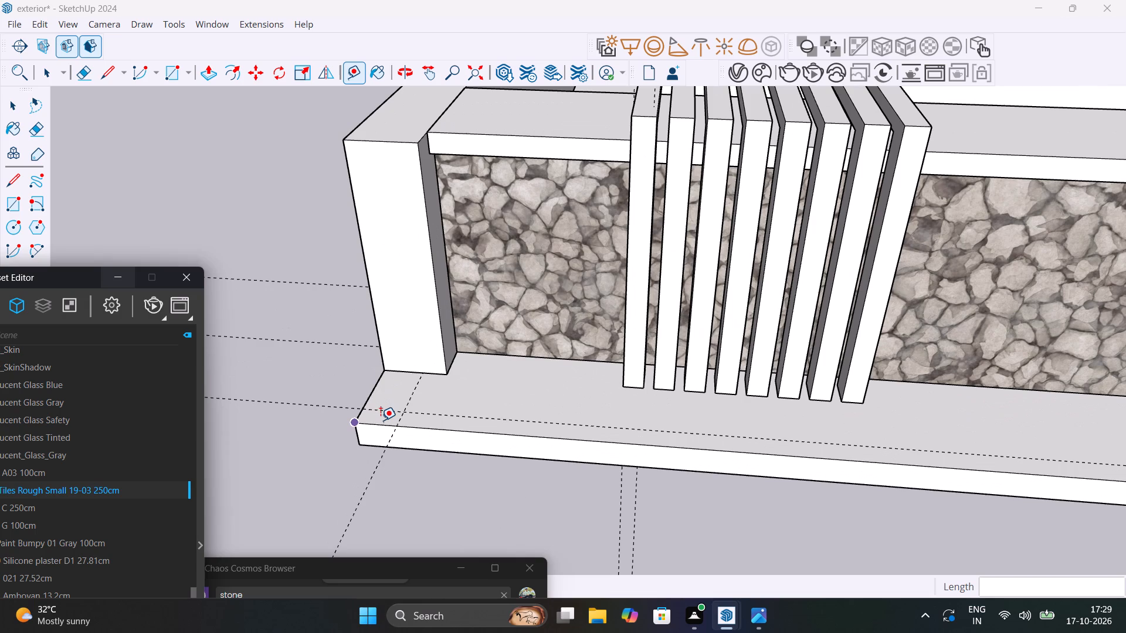
pyautogui.press('r')
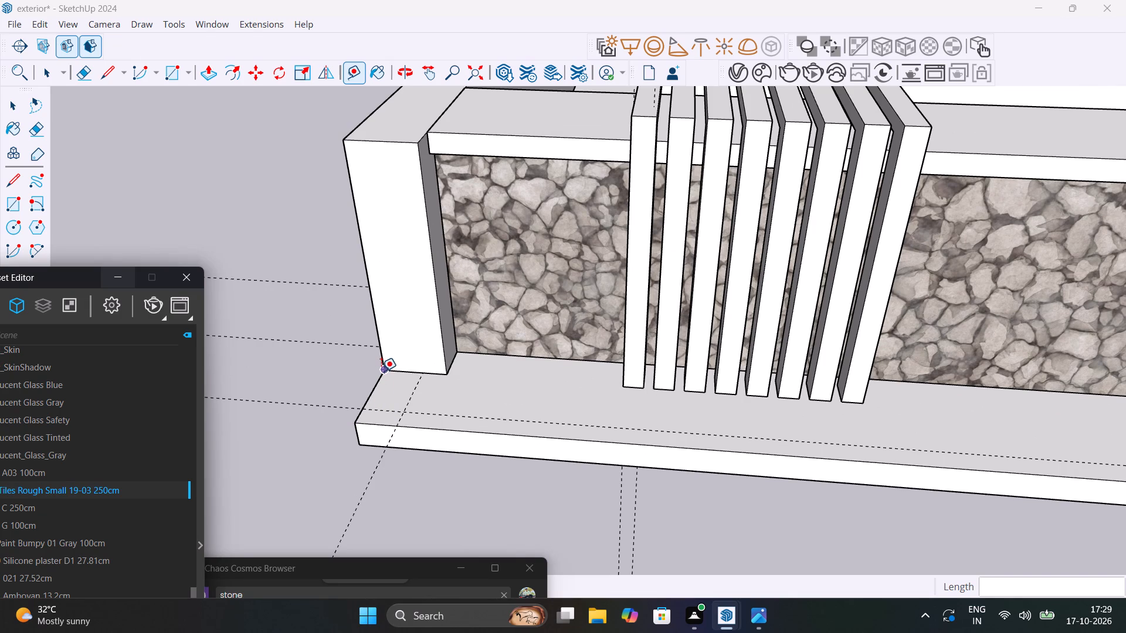
pyautogui.press('r')
pyautogui.click(382, 367)
pyautogui.press('Escape')
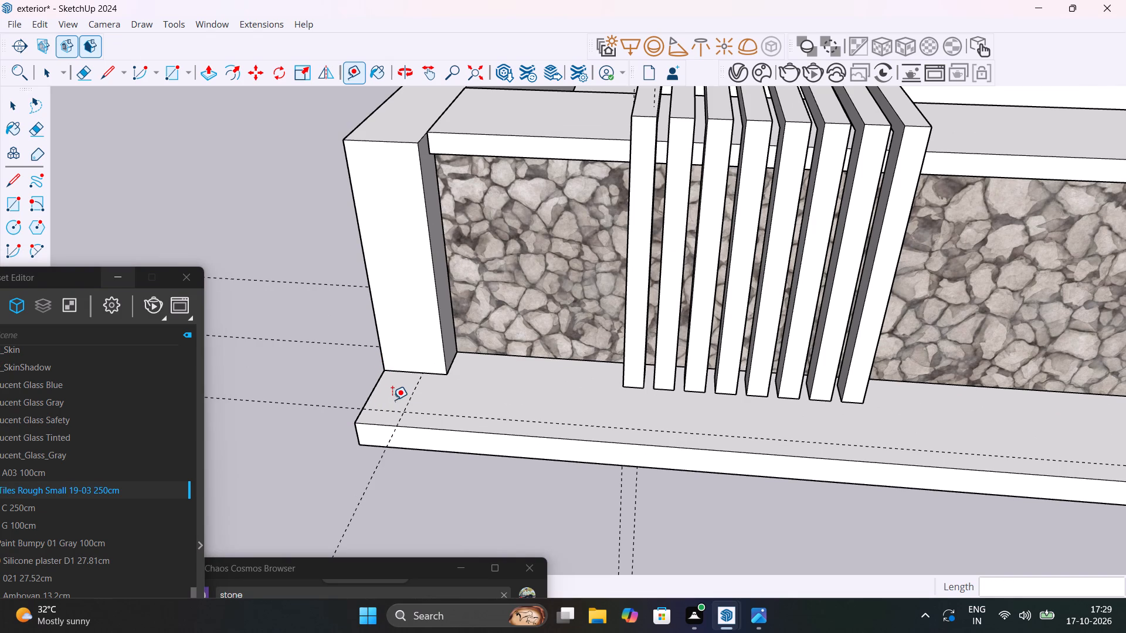
pyautogui.press('space')
pyautogui.press('r')
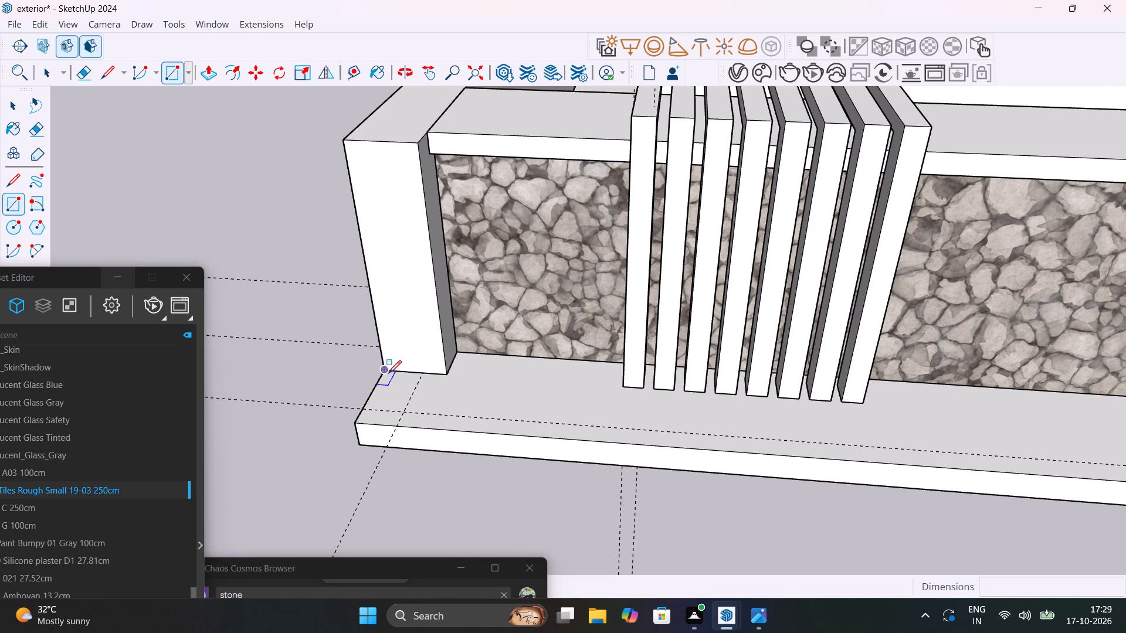
pyautogui.click(384, 370)
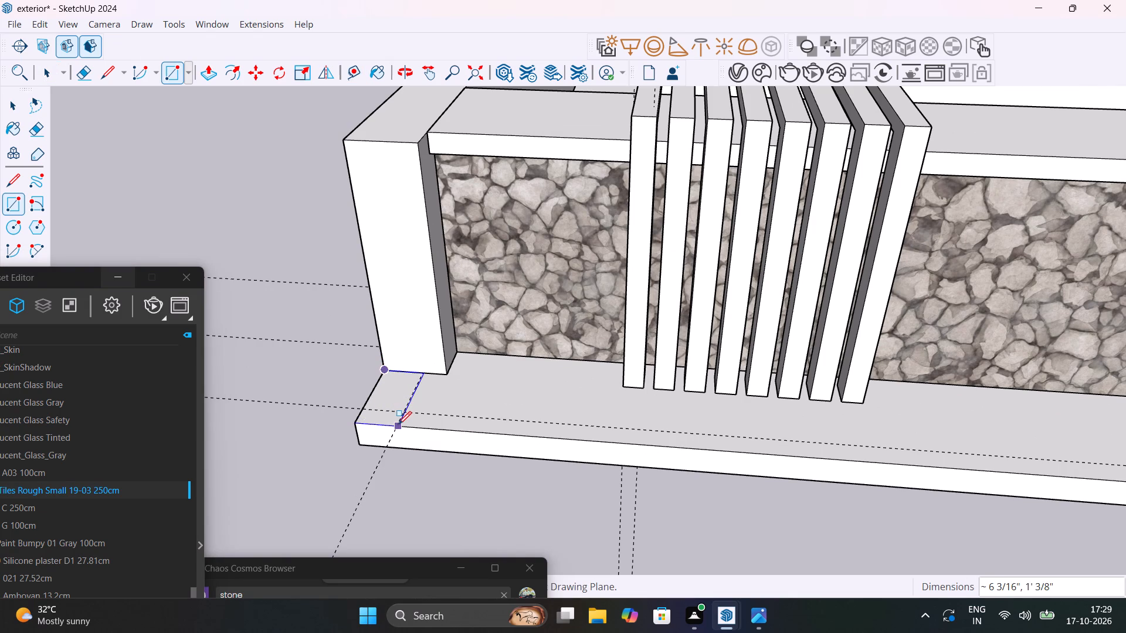
pyautogui.click(397, 423)
# Draw a front border strip about 19' 6" by 3 1/16" and an end strip about 2 7/8" wide back to the wall's open end.
pyautogui.click(397, 424)
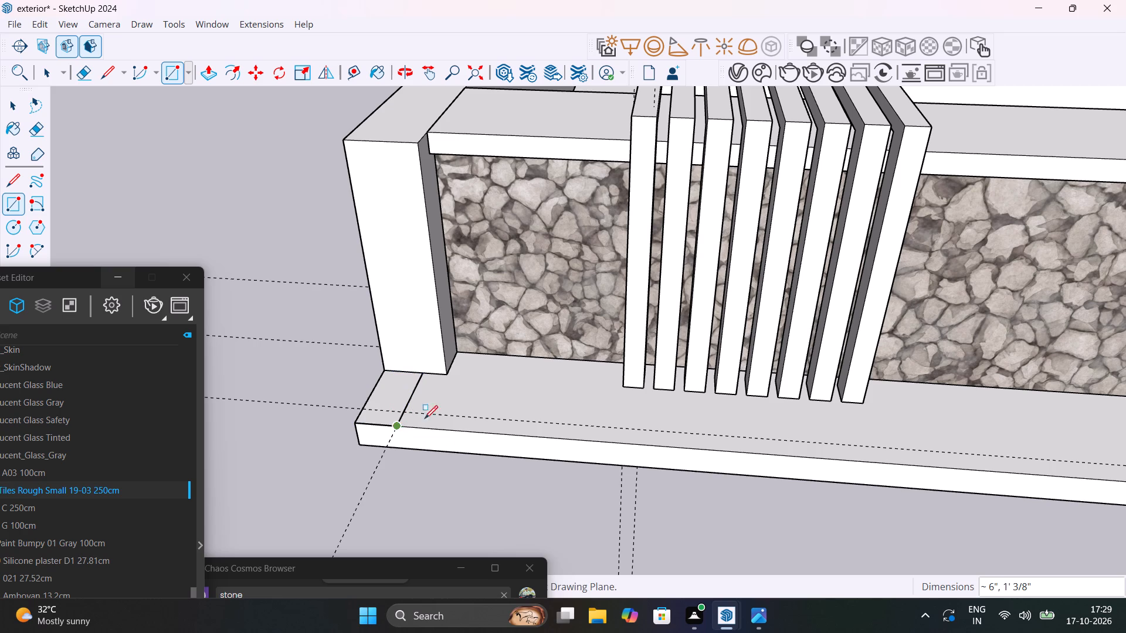
pyautogui.scroll(-17, 435, 414)
pyautogui.scroll(6, 779, 435)
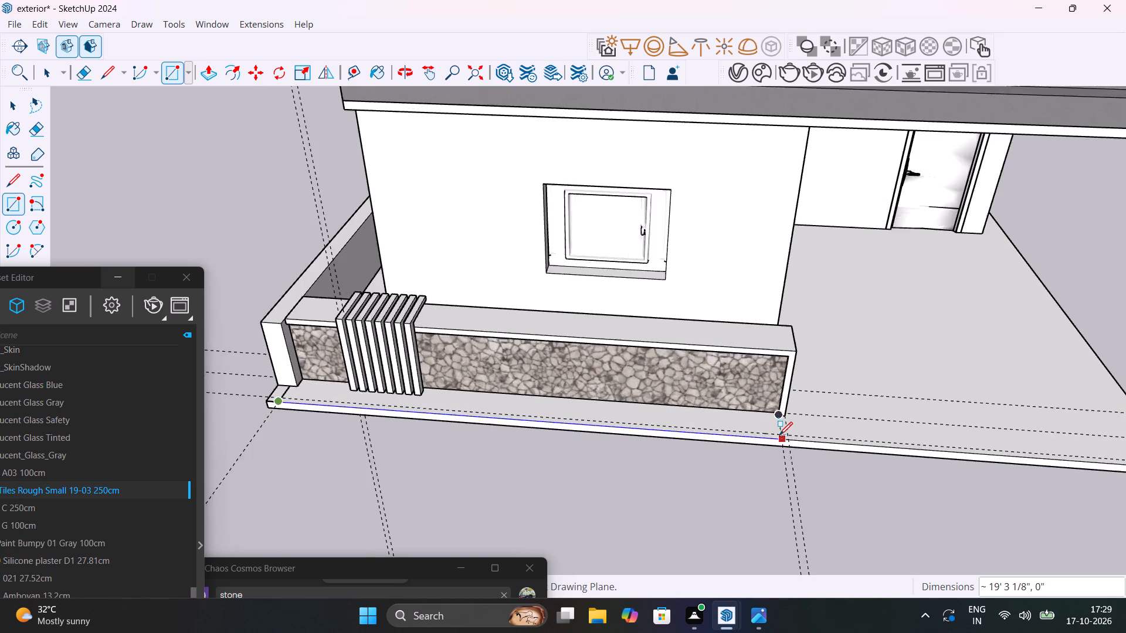
pyautogui.scroll(13, 779, 435)
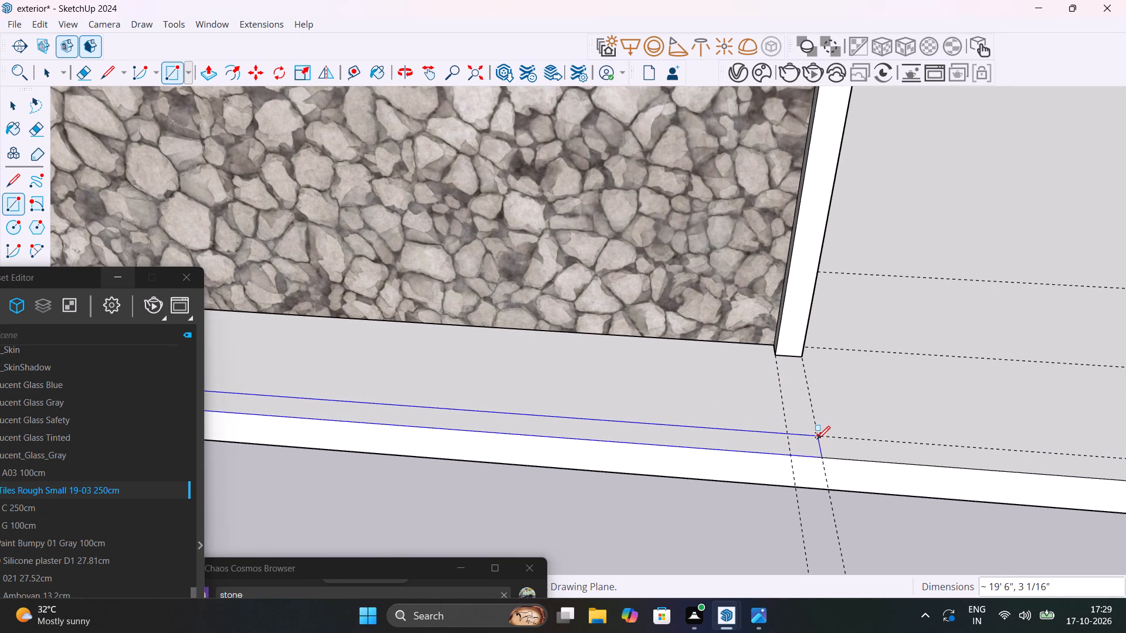
pyautogui.click(820, 437)
pyautogui.click(818, 436)
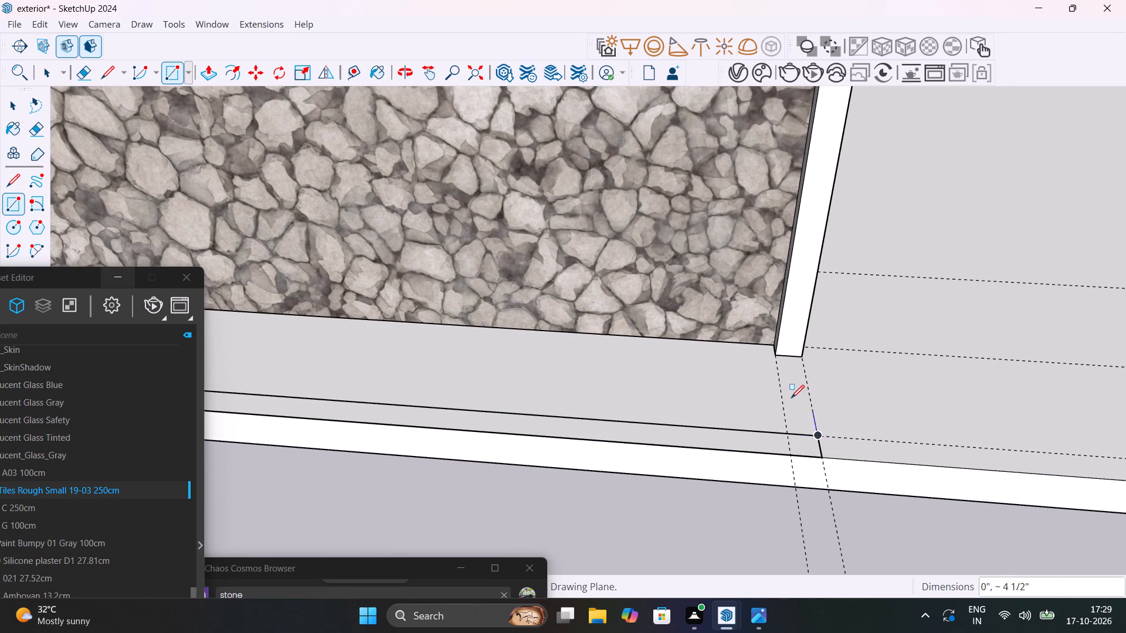
pyautogui.click(780, 359)
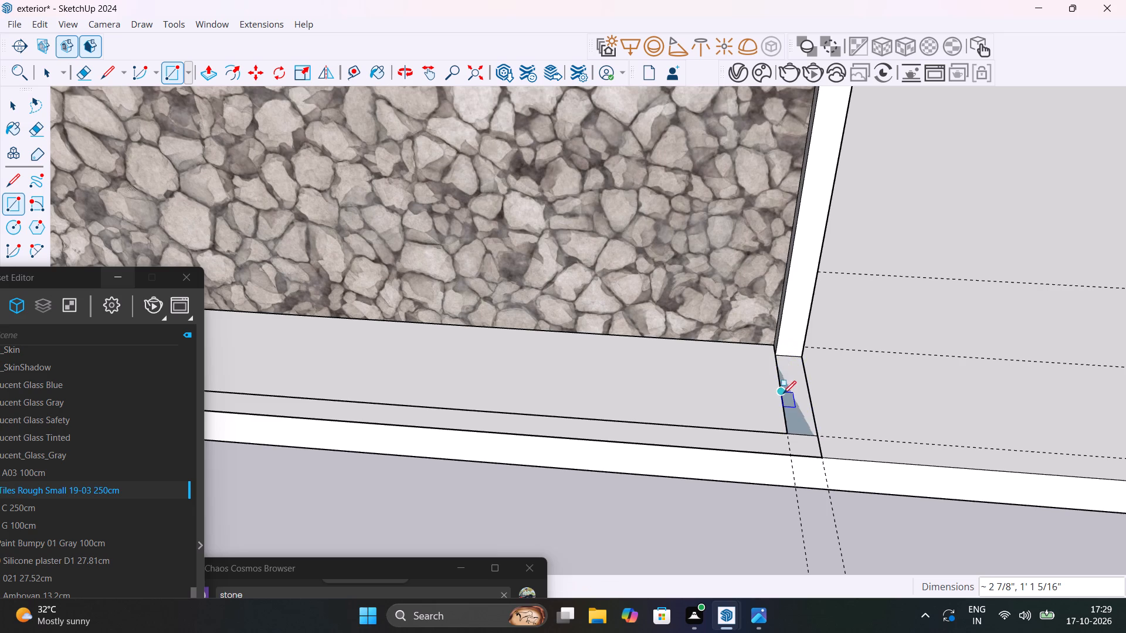
pyautogui.scroll(-5, 783, 395)
pyautogui.press('space')
# Delete the short dividing edges at both front corners to merge the strips into one U-shaped border face.
pyautogui.scroll(10, 793, 426)
pyautogui.click(795, 417)
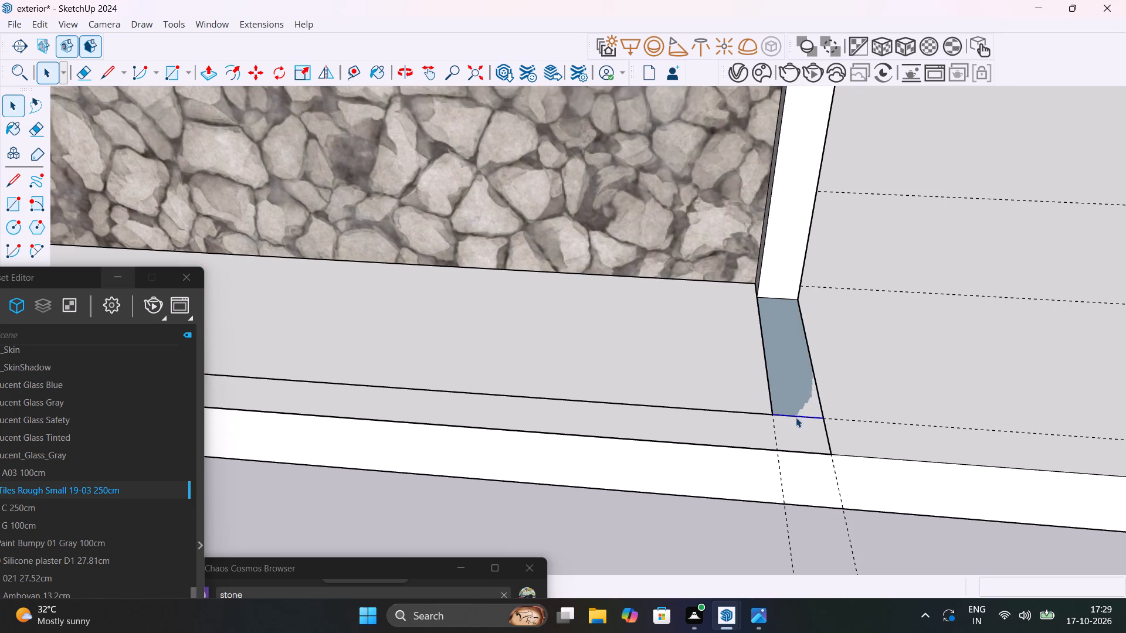
pyautogui.press('Delete')
pyautogui.scroll(-20, 796, 417)
pyautogui.scroll(-3, 796, 417)
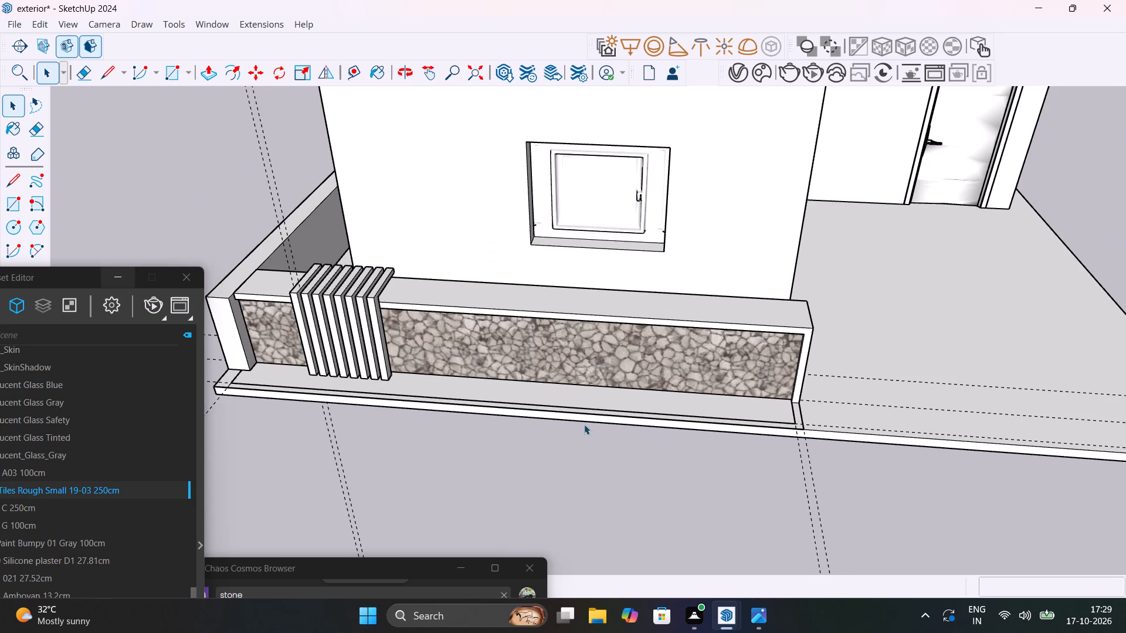
pyautogui.scroll(17, 211, 405)
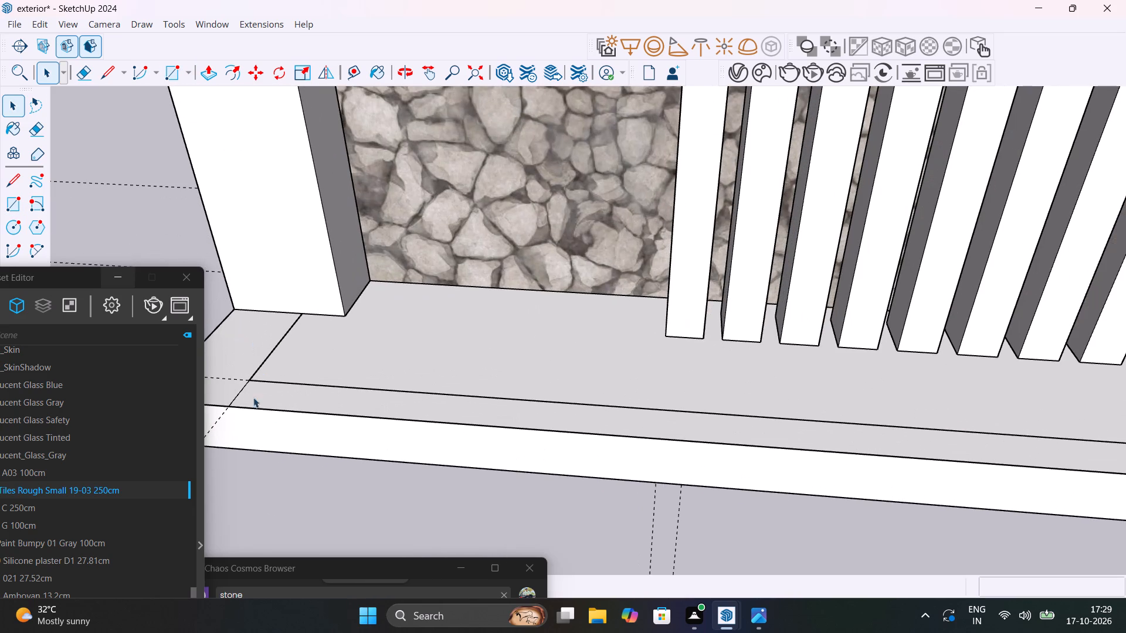
pyautogui.click(239, 393)
pyautogui.click(238, 394)
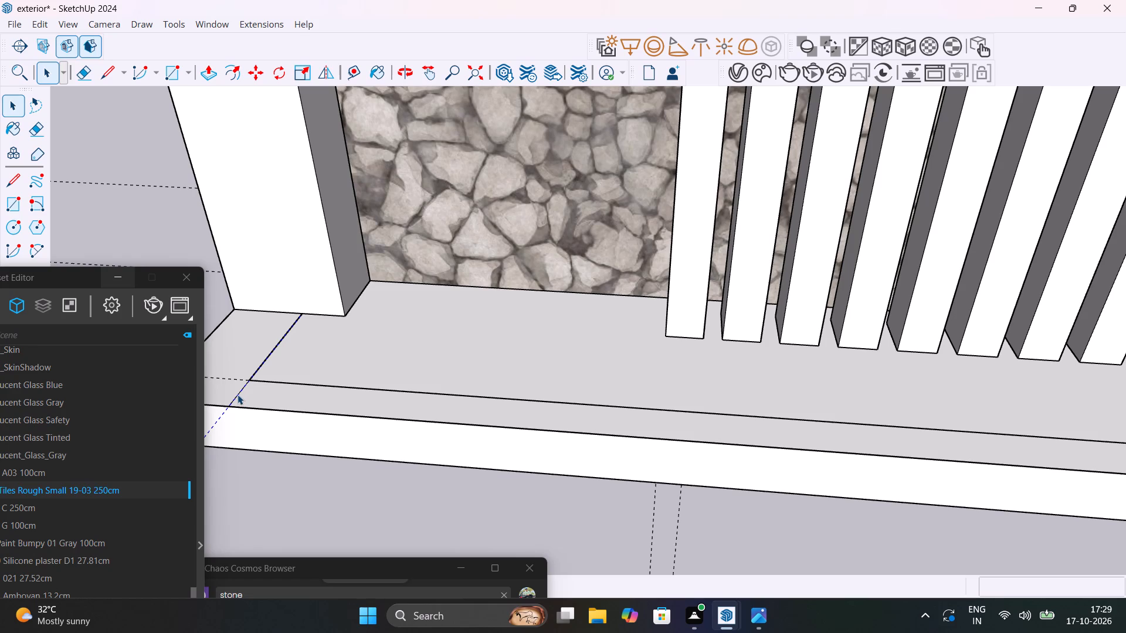
pyautogui.press('Delete')
pyautogui.click(238, 394)
pyautogui.press('Delete')
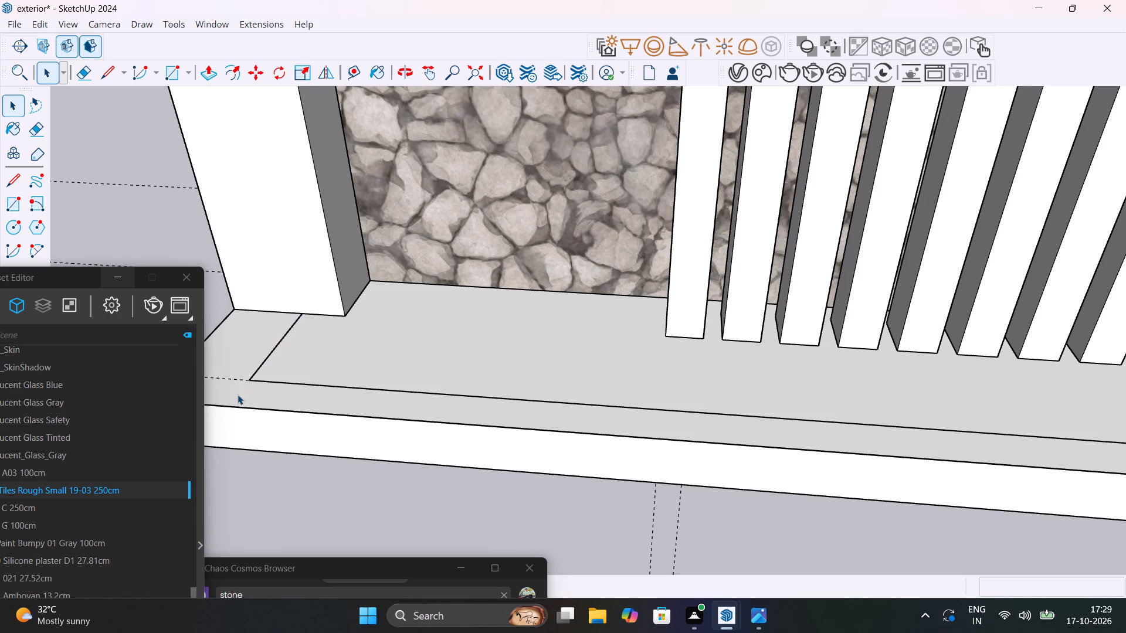
# Push/Pull the U-shaped border face up about 1 13/16" to form a low curb in front of the stone panel.
pyautogui.click(253, 396)
pyautogui.doubleClick(270, 403)
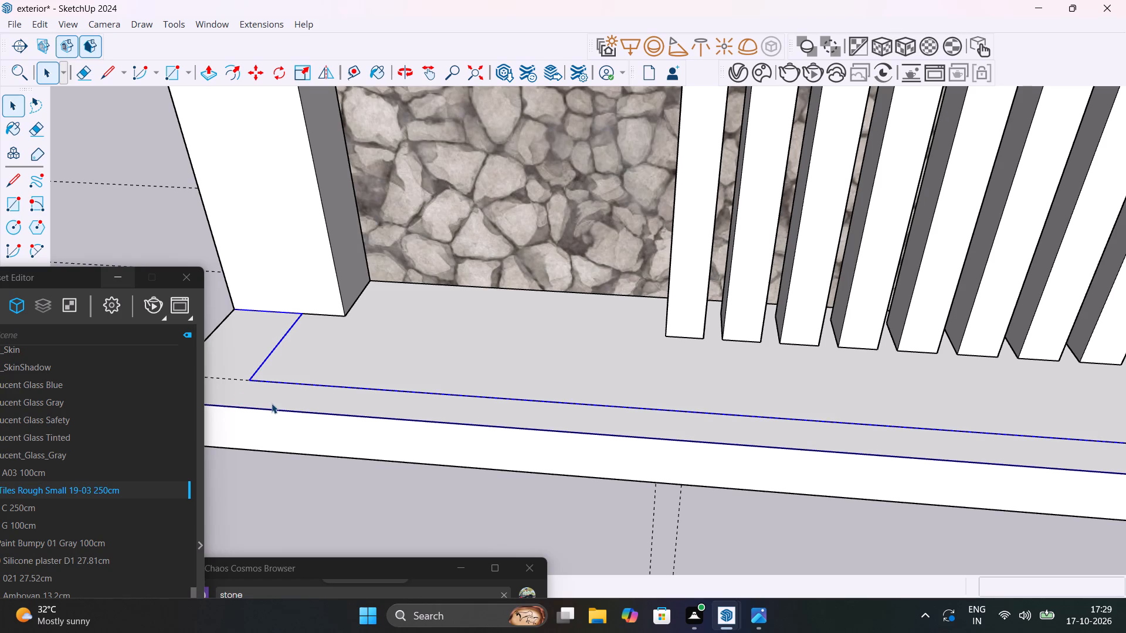
pyautogui.click(272, 403)
pyautogui.click(285, 403)
pyautogui.click(291, 401)
pyautogui.click(298, 402)
pyautogui.doubleClick(300, 401)
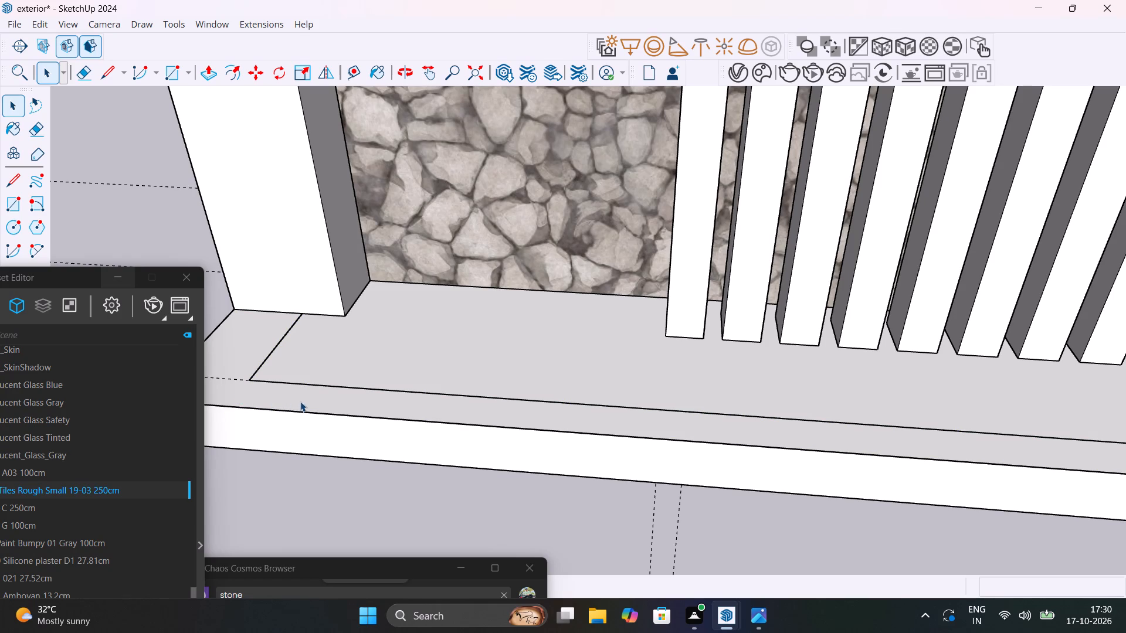
pyautogui.click(301, 401)
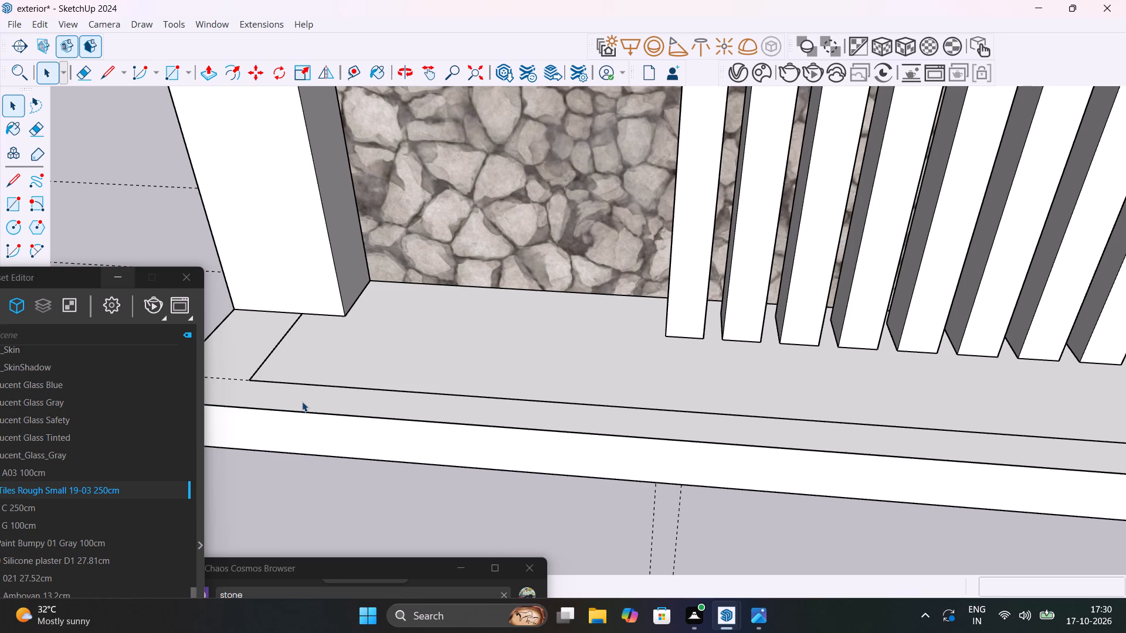
pyautogui.click(302, 401)
pyautogui.press('p')
pyautogui.scroll(-7, 311, 397)
pyautogui.moveTo(563, 449); pyautogui.dragTo(532, 515, button='middle')
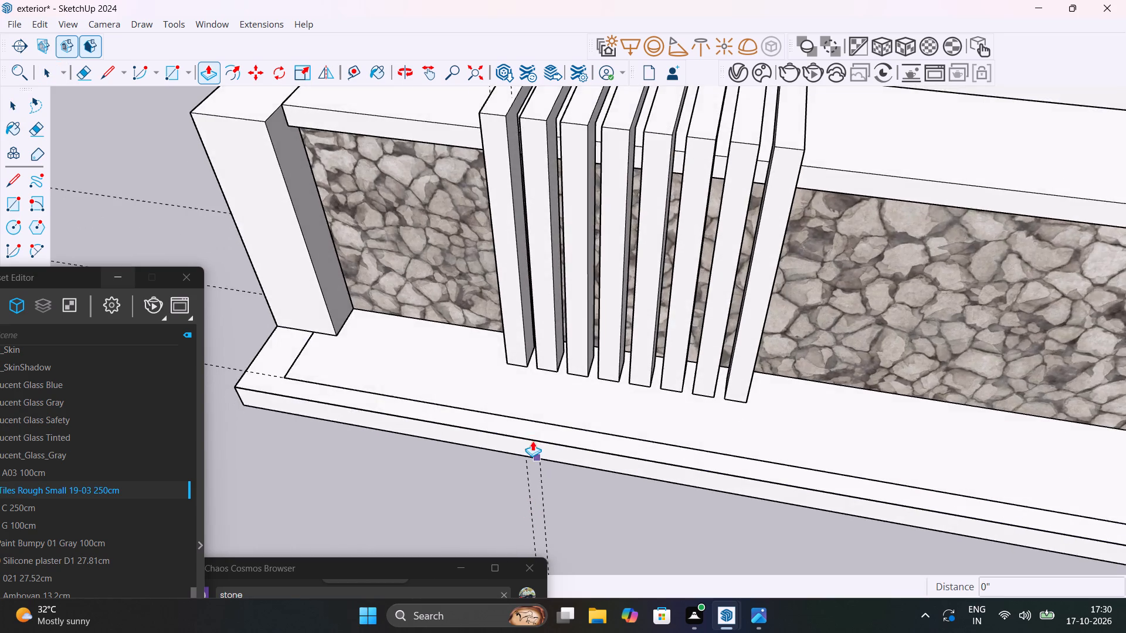
pyautogui.scroll(-7, 533, 440)
pyautogui.click(598, 448)
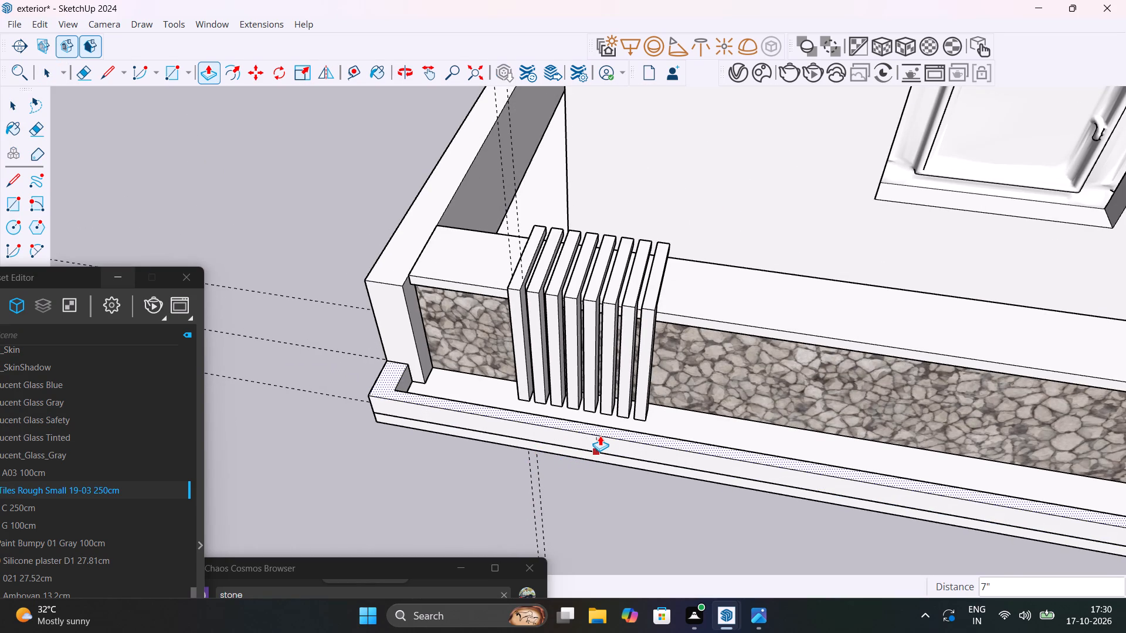
pyautogui.scroll(4, 602, 442)
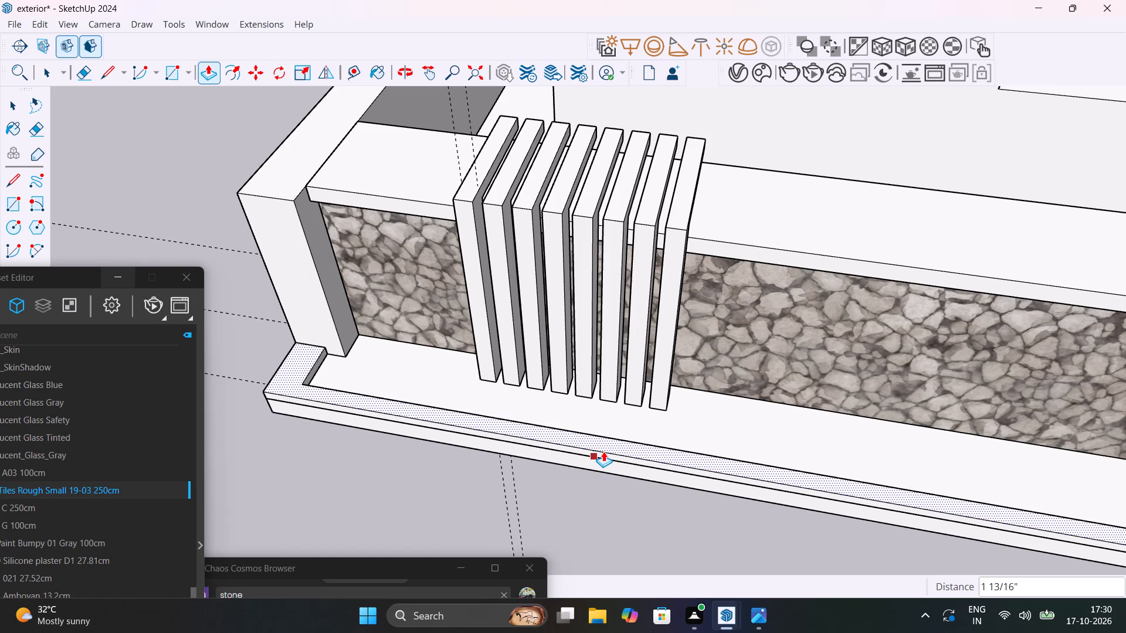
pyautogui.click(603, 451)
pyautogui.scroll(-14, 605, 459)
pyautogui.press('space')
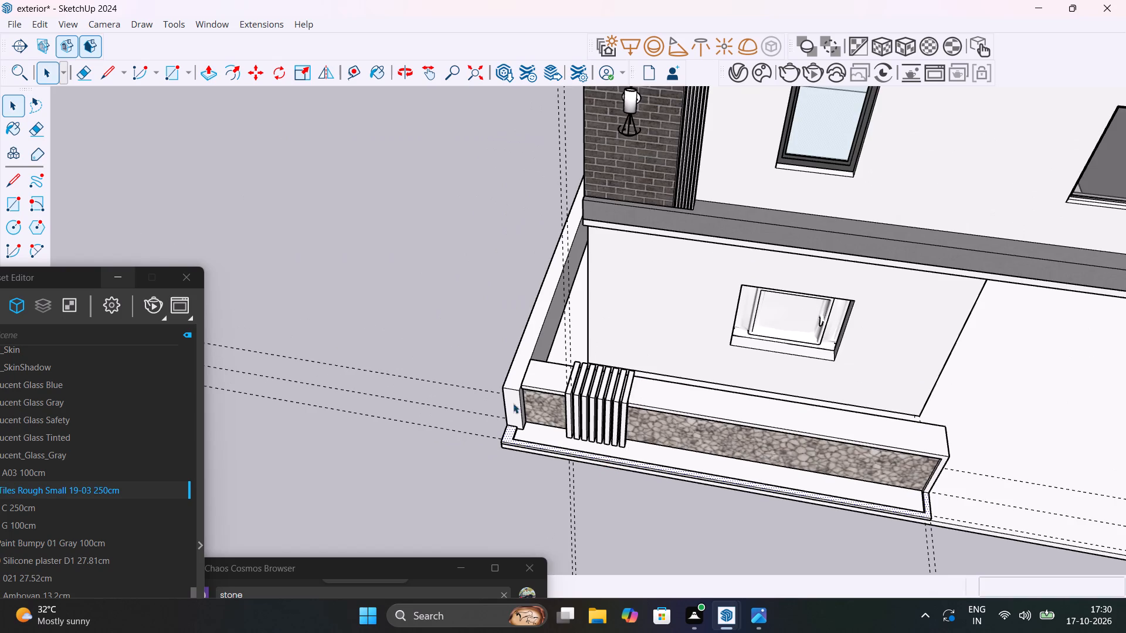
# Copy the wall lamp and its two cone lights from the brick column about 18' 10 1/8" to the stone boundary wall panel.
pyautogui.click(473, 326)
pyautogui.moveTo(677, 455); pyautogui.dragTo(604, 298, button='middle')
pyautogui.scroll(-6, 652, 390)
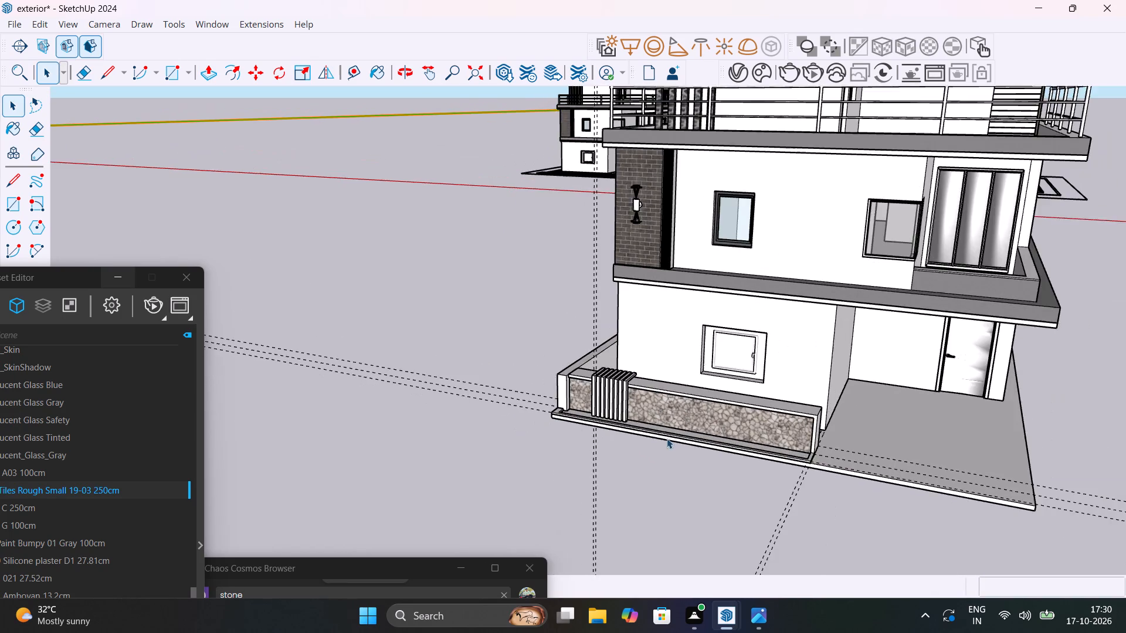
pyautogui.keyDown('shift'); pyautogui.moveTo(667, 438); pyautogui.dragTo(632, 410, button='middle'); pyautogui.keyUp('shift')
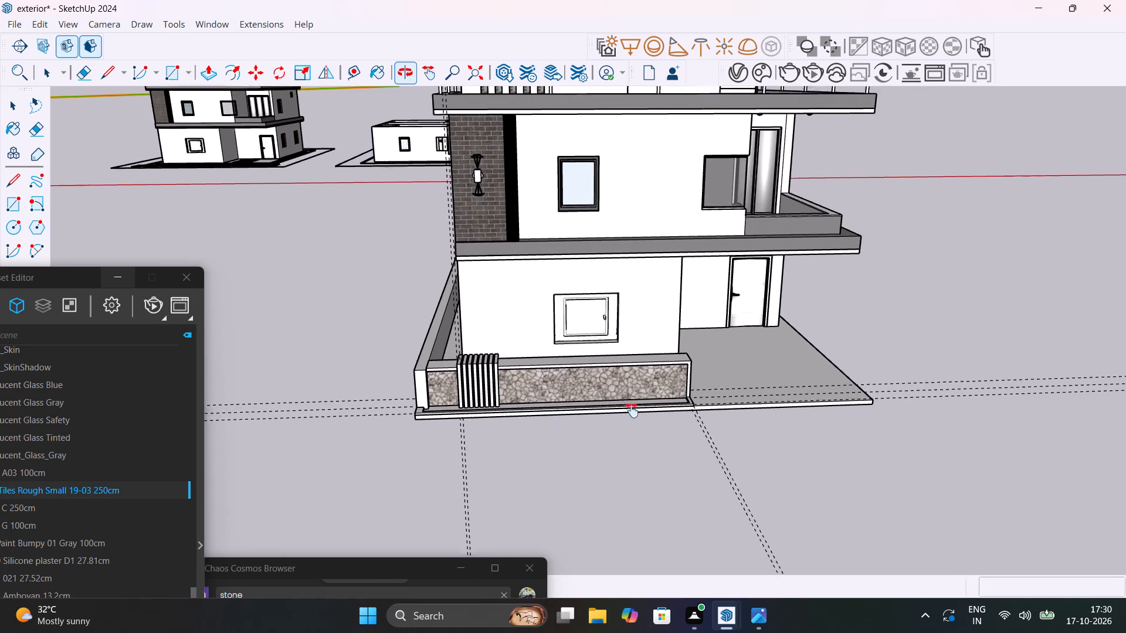
pyautogui.keyDown('shift'); pyautogui.moveTo(632, 410); pyautogui.dragTo(619, 433, button='middle'); pyautogui.keyUp('shift')
pyautogui.scroll(7, 474, 216)
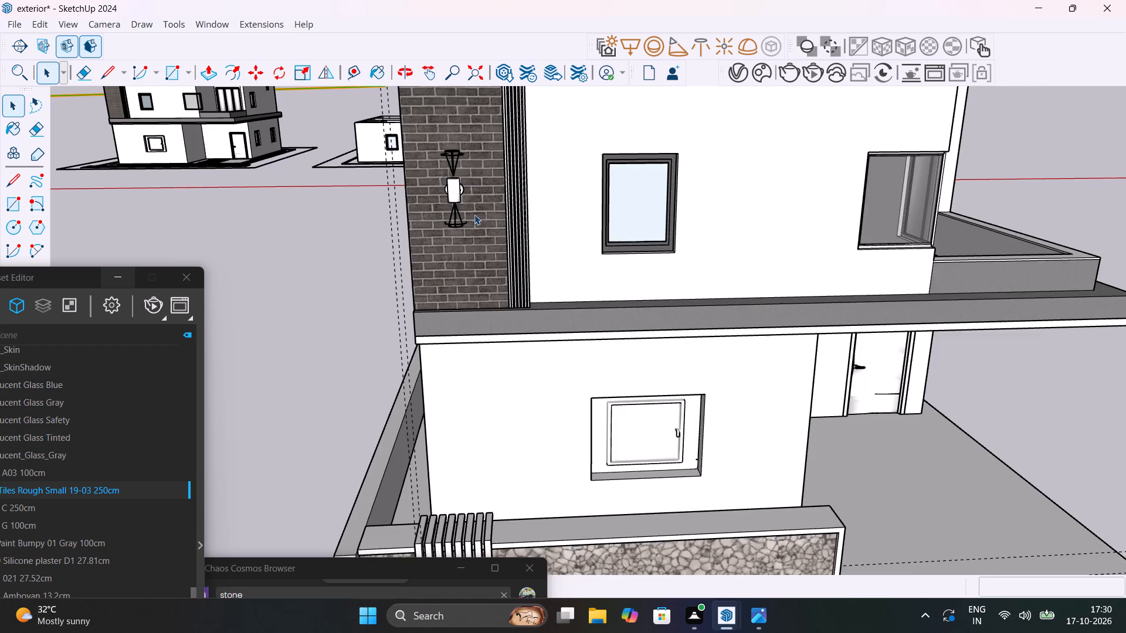
pyautogui.scroll(4, 474, 215)
pyautogui.click(436, 175)
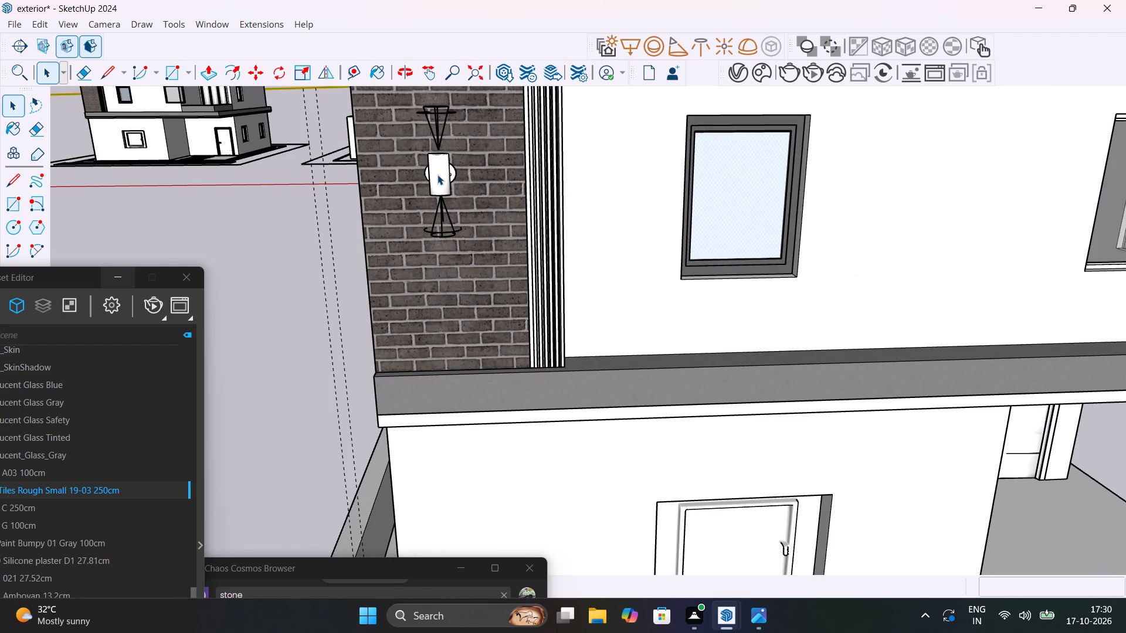
pyautogui.keyDown('shift'); pyautogui.click(437, 132); pyautogui.keyUp('shift')
pyautogui.keyDown('shift'); pyautogui.click(444, 215); pyautogui.keyUp('shift')
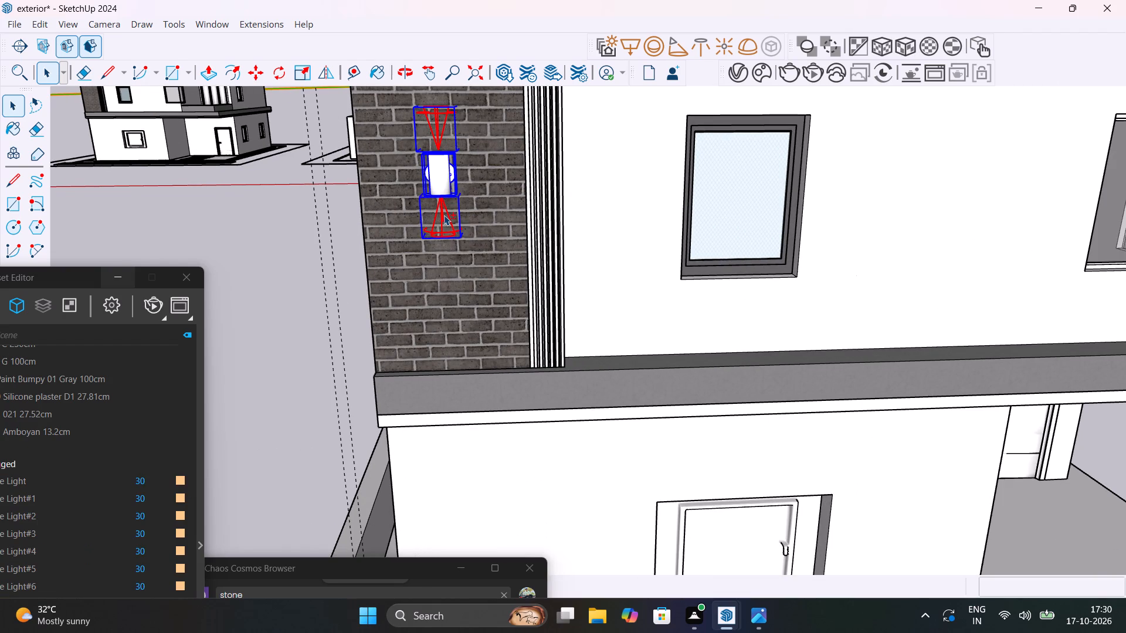
pyautogui.press('m')
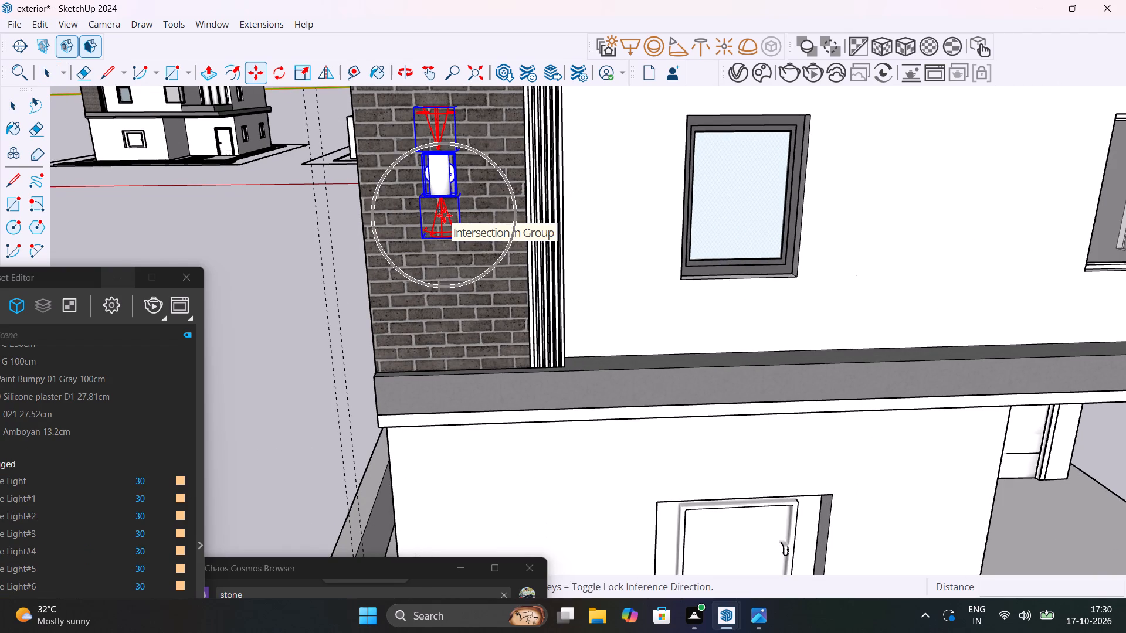
pyautogui.click(462, 177)
pyautogui.scroll(-14, 509, 248)
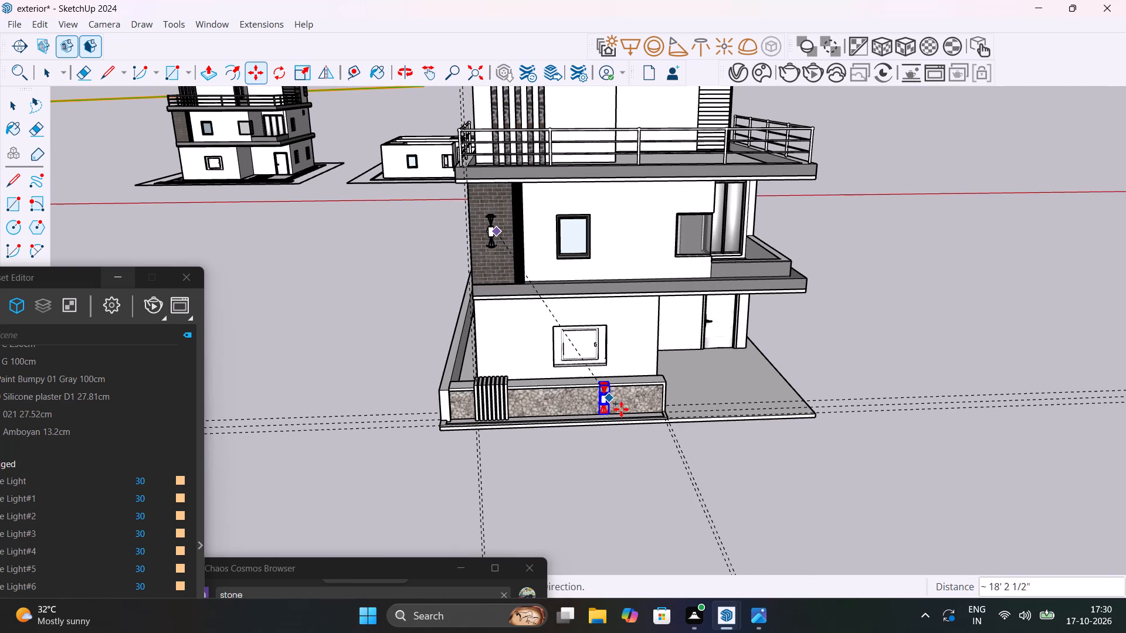
pyautogui.scroll(14, 621, 409)
pyautogui.moveTo(647, 396); pyautogui.dragTo(642, 304, button='middle')
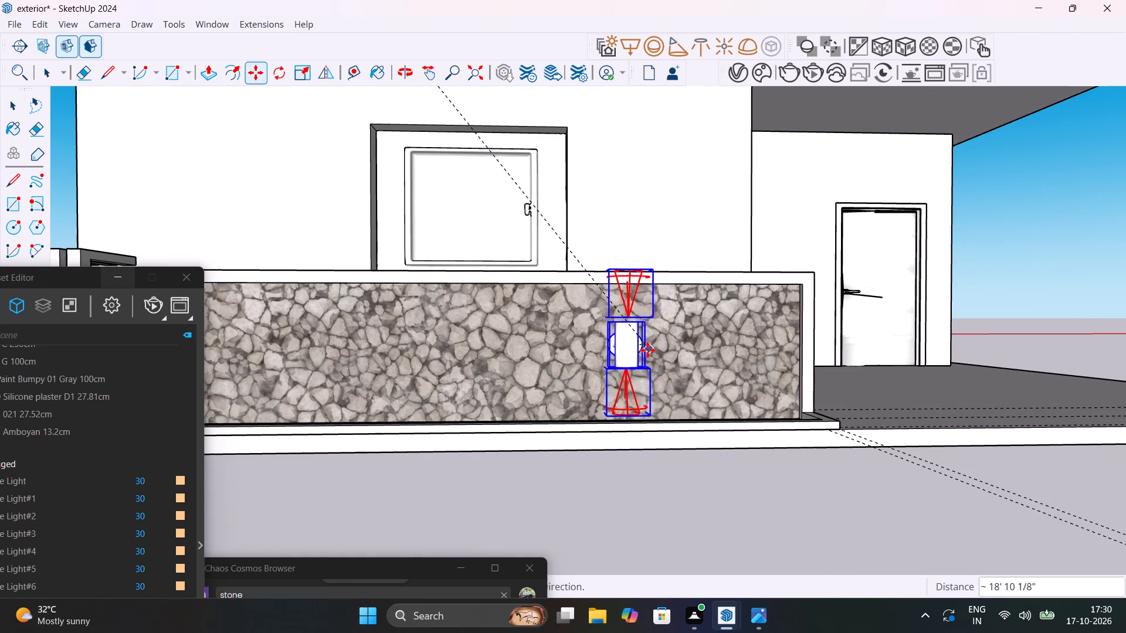
pyautogui.click(645, 350)
# Scale the copied lamp and both cone lights uniformly to about 0.66.
pyautogui.press('s')
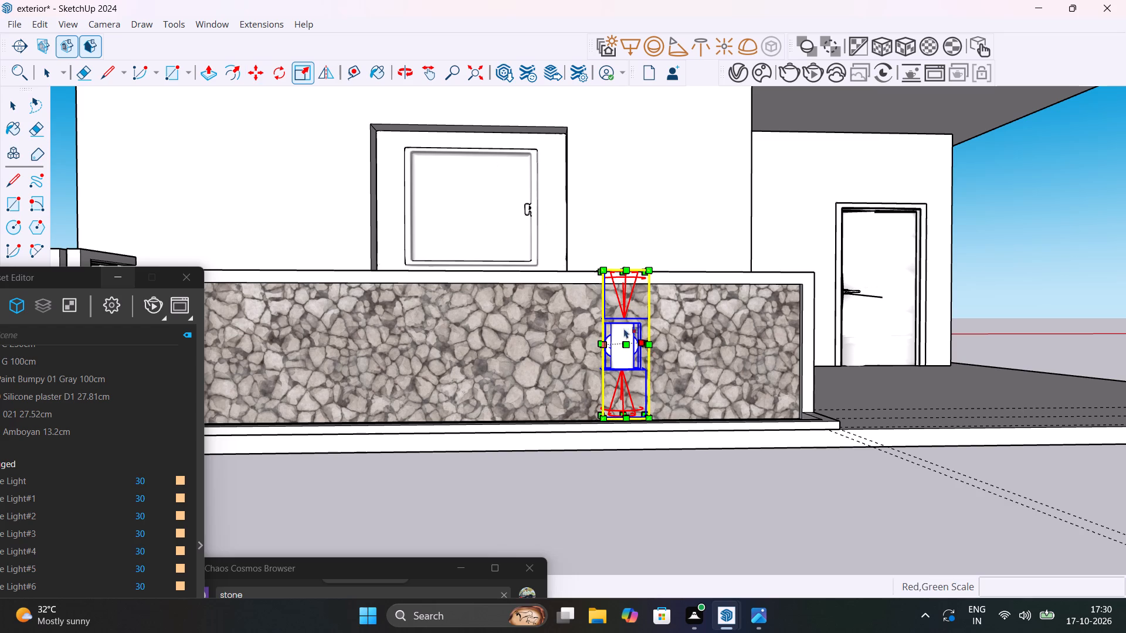
pyautogui.click(651, 419)
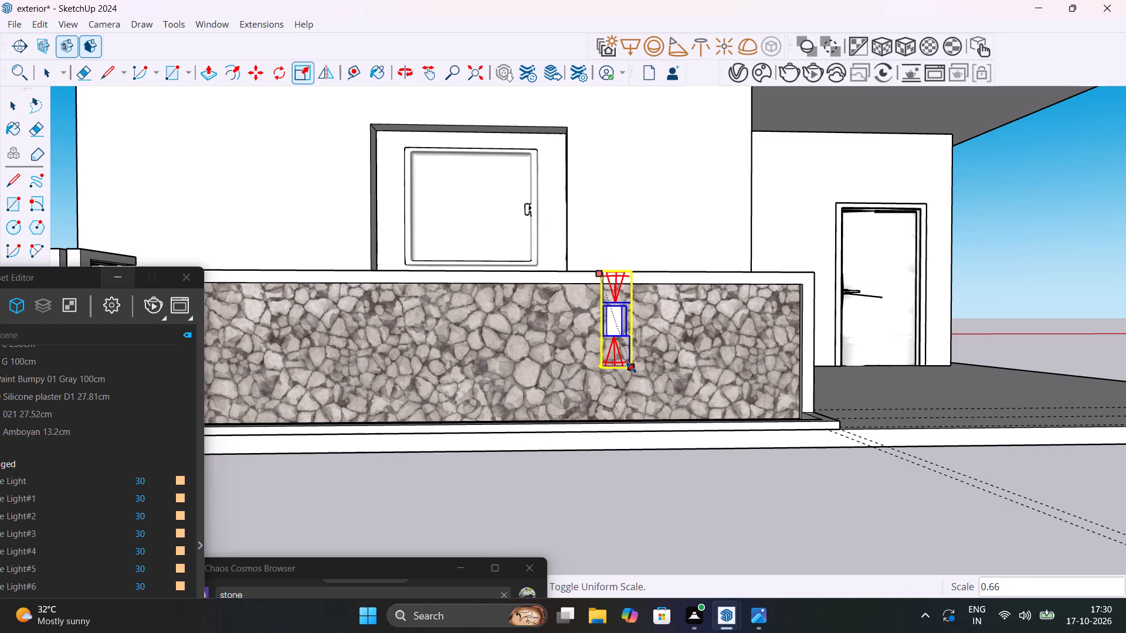
pyautogui.click(631, 367)
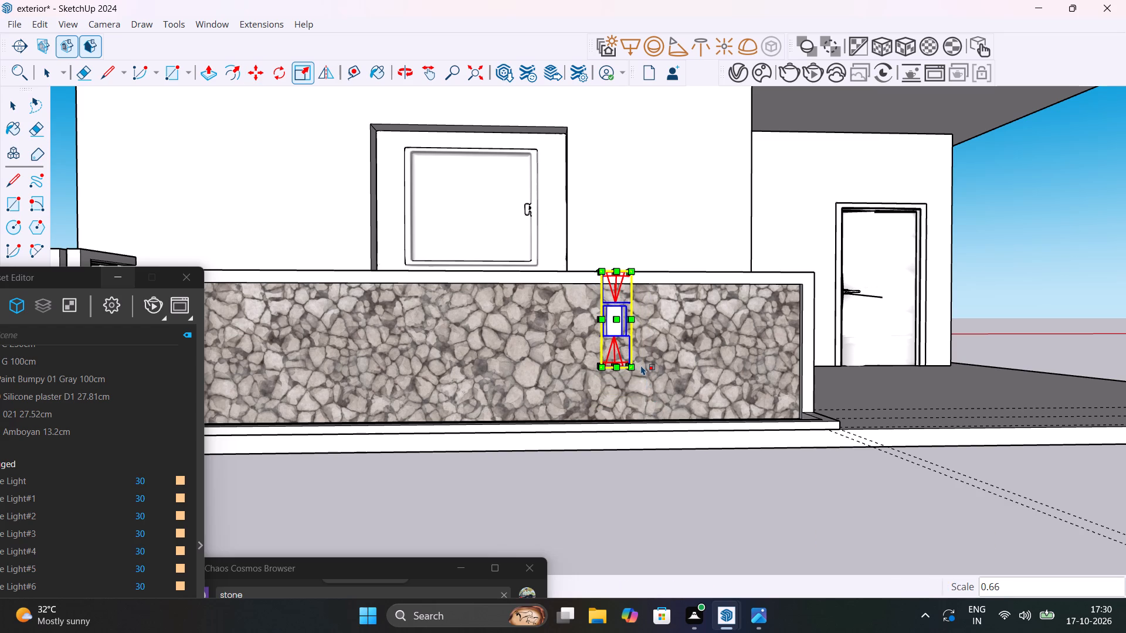
# Move the scaled lamp and lights about 1' 6 7/8" to the stone face, then about 11 1/16" outward along the green axis.
pyautogui.press('m')
pyautogui.click(630, 335)
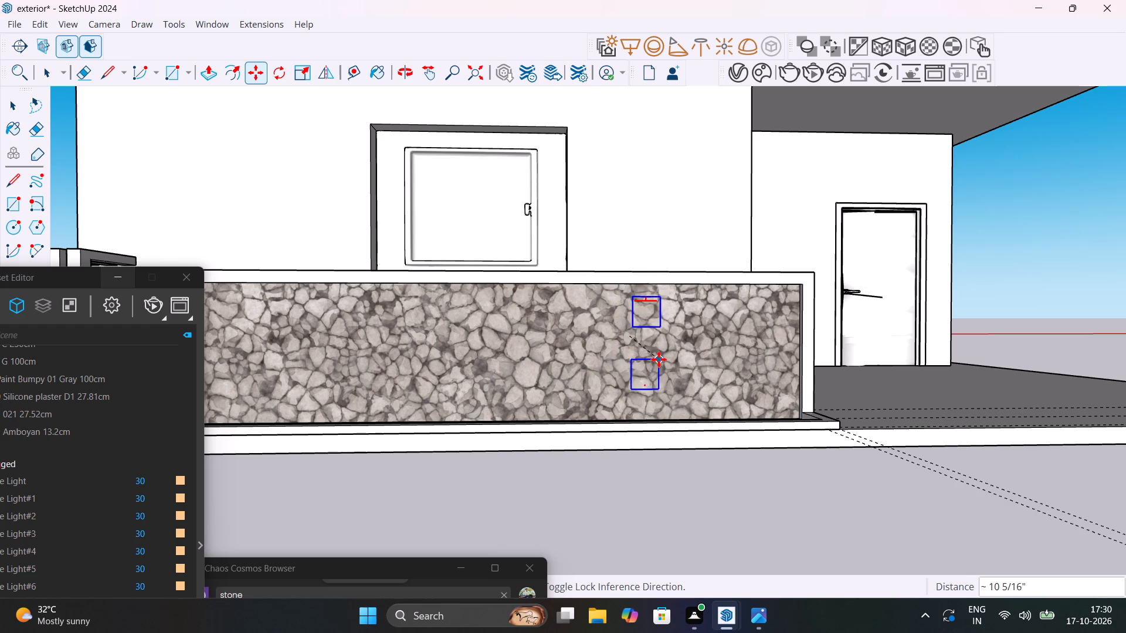
pyautogui.moveTo(660, 360); pyautogui.dragTo(862, 421, button='middle')
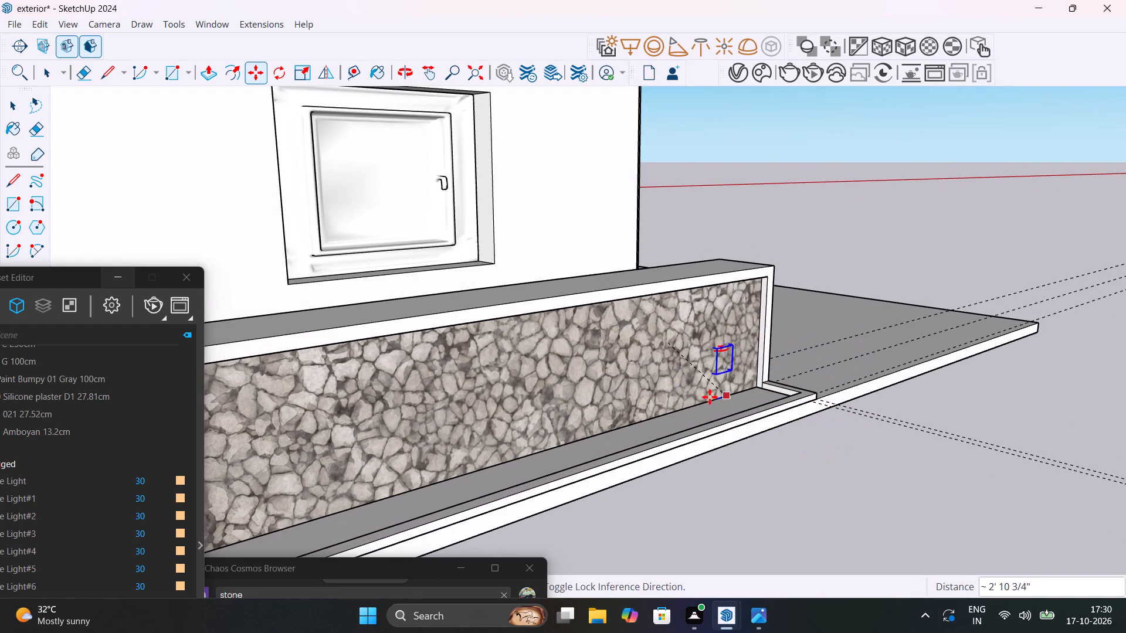
pyautogui.click(609, 383)
pyautogui.click(603, 372)
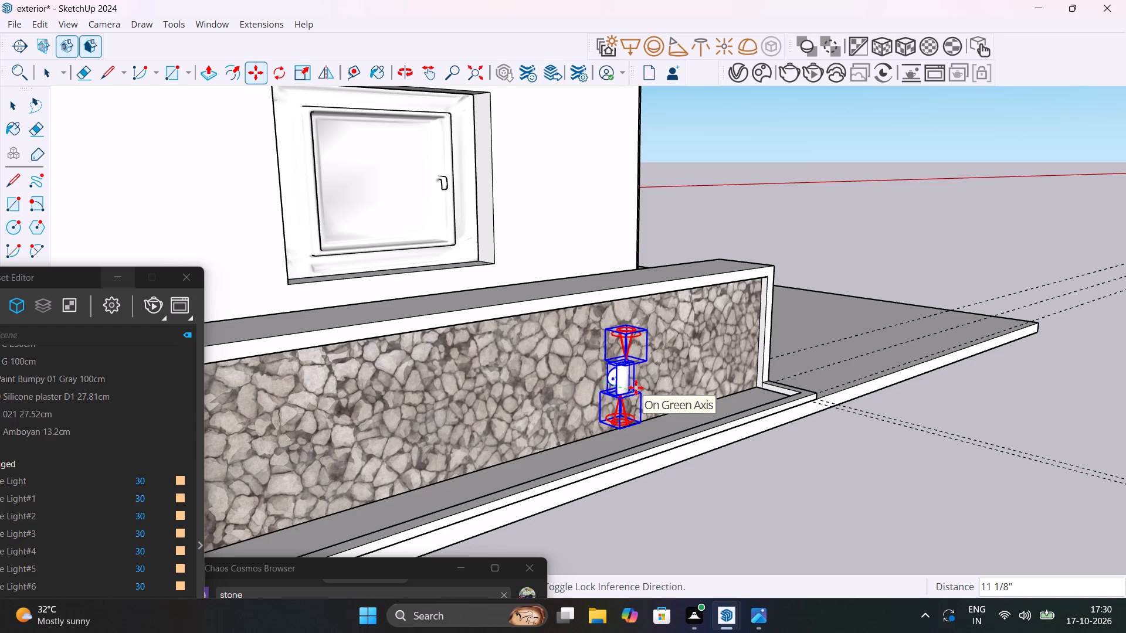
pyautogui.click(636, 384)
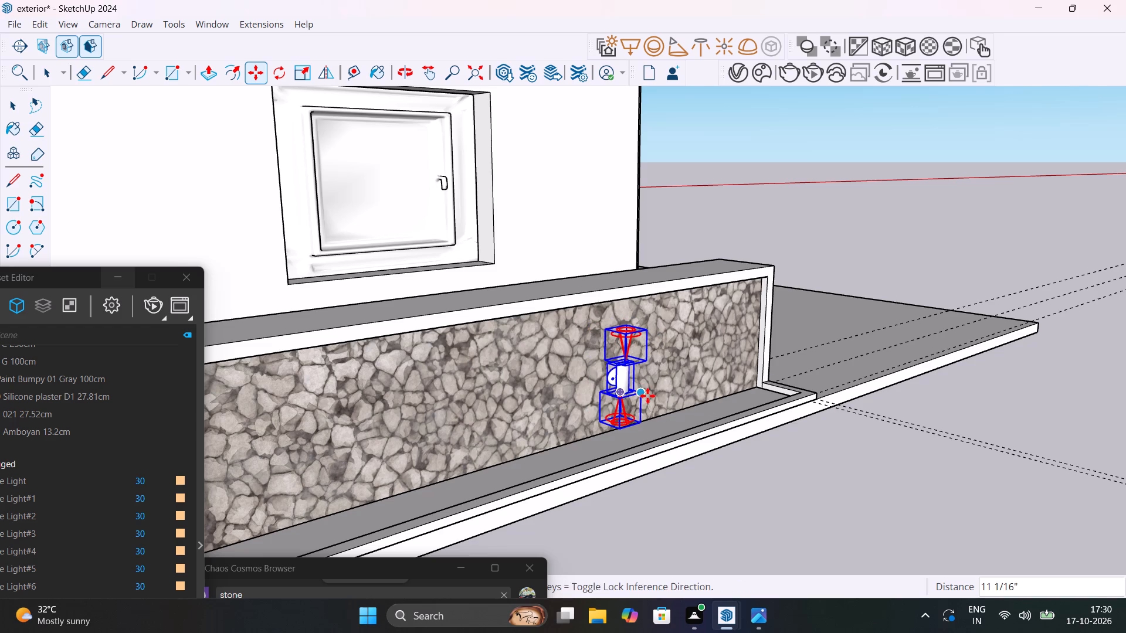
pyautogui.press('space')
pyautogui.click(696, 466)
# Move only the lamp body about 6 3/16" back so its mounting plate sits against the stone panel.
pyautogui.moveTo(671, 417); pyautogui.dragTo(799, 437, button='middle')
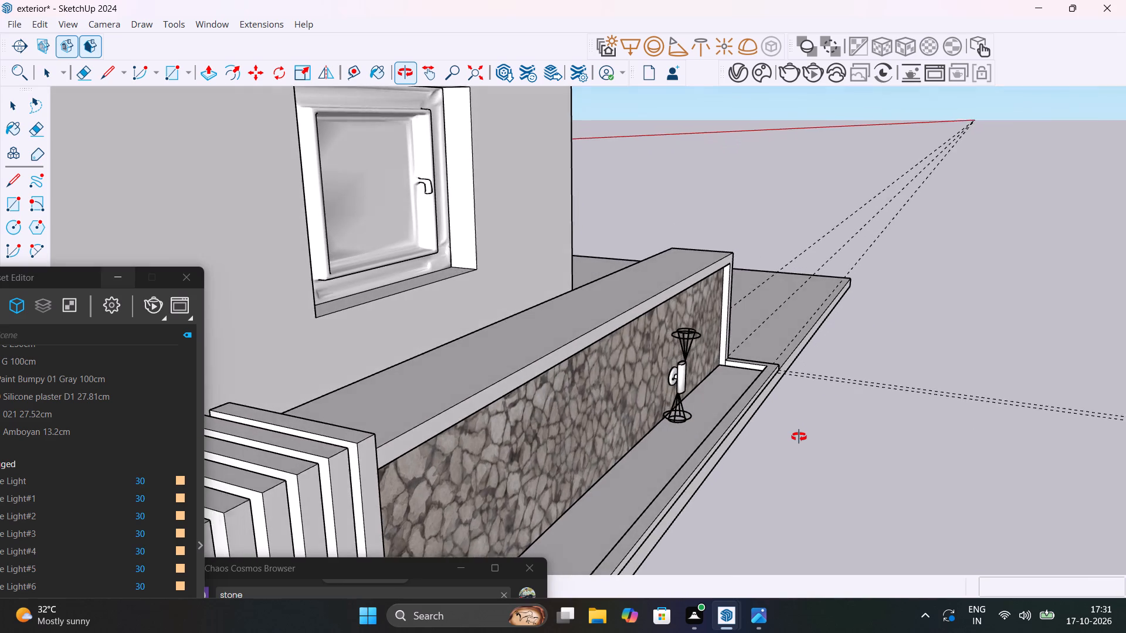
pyautogui.moveTo(799, 437); pyautogui.dragTo(836, 436, button='middle')
pyautogui.scroll(9, 662, 346)
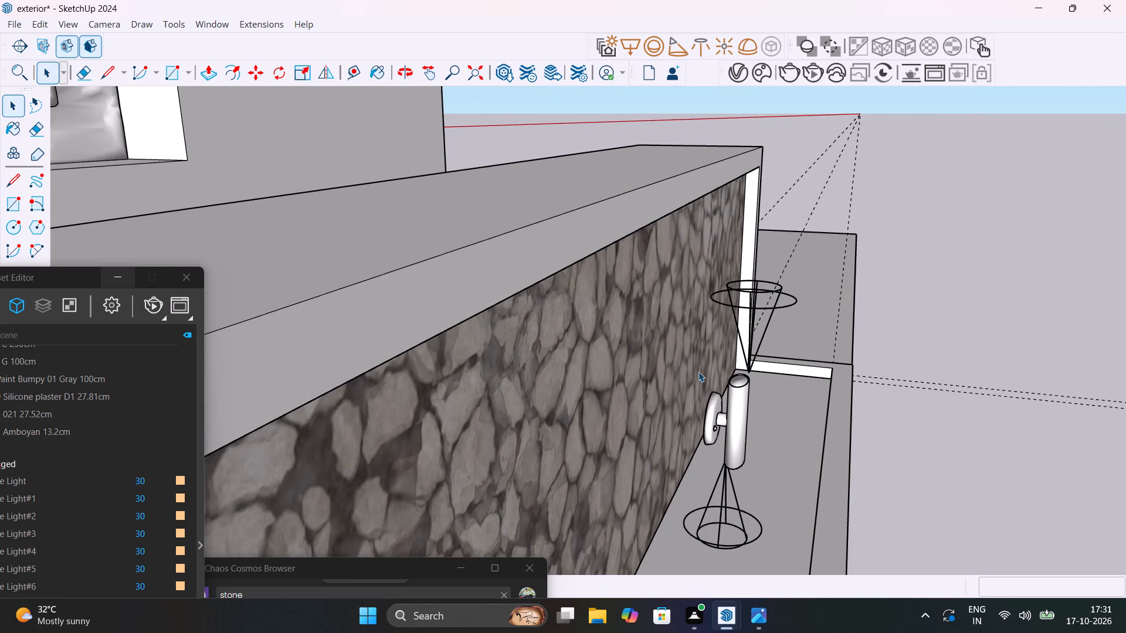
pyautogui.click(717, 410)
pyautogui.press('m')
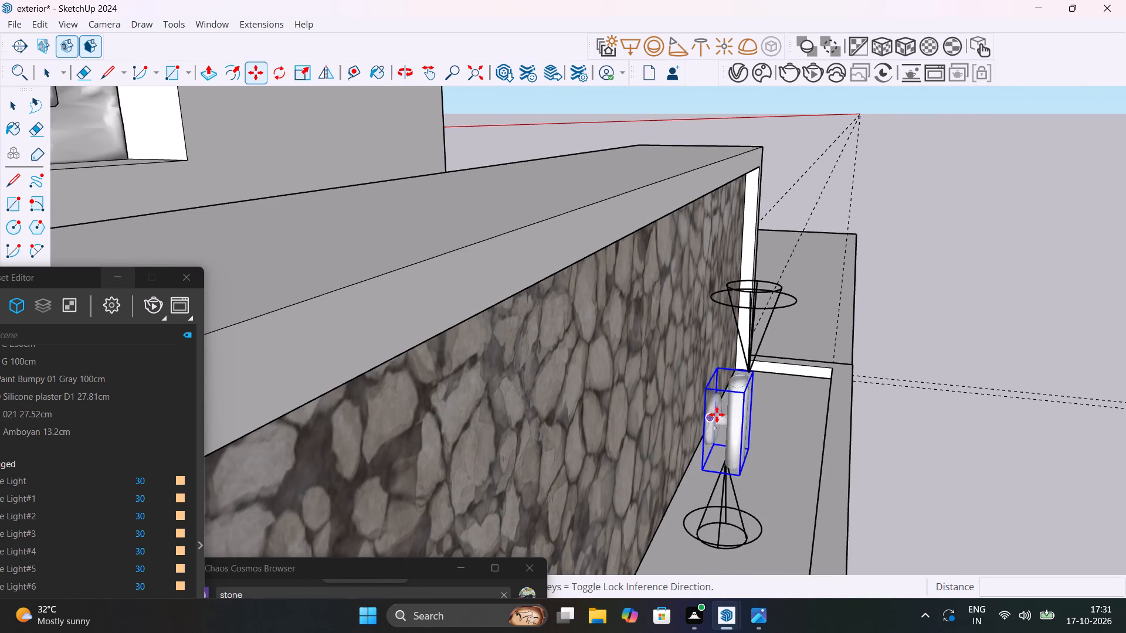
pyautogui.click(710, 420)
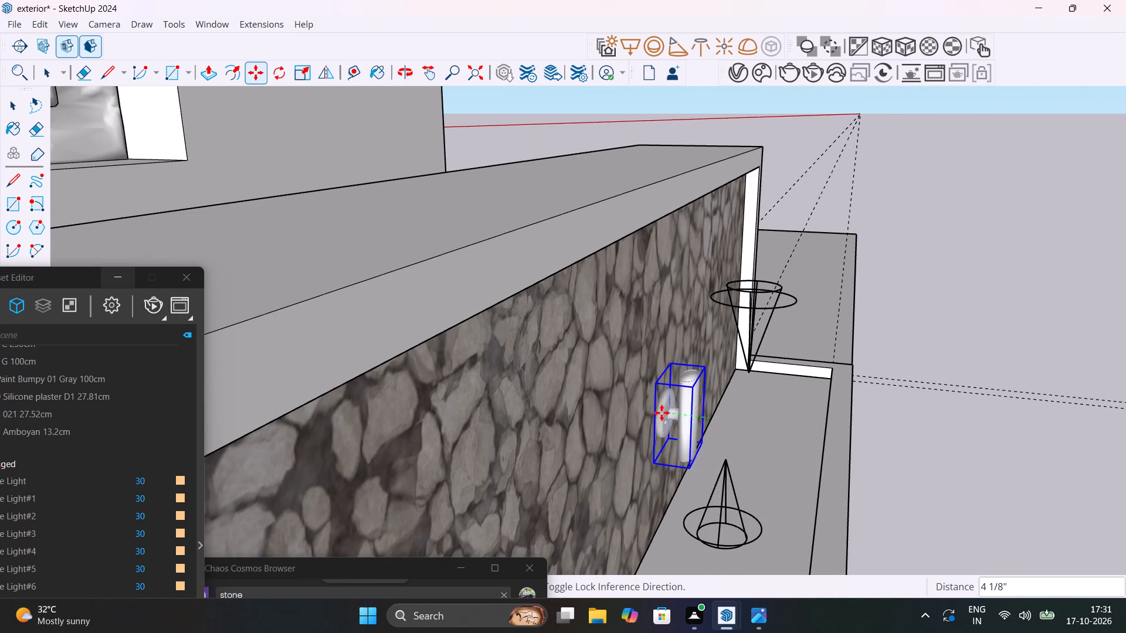
pyautogui.click(637, 407)
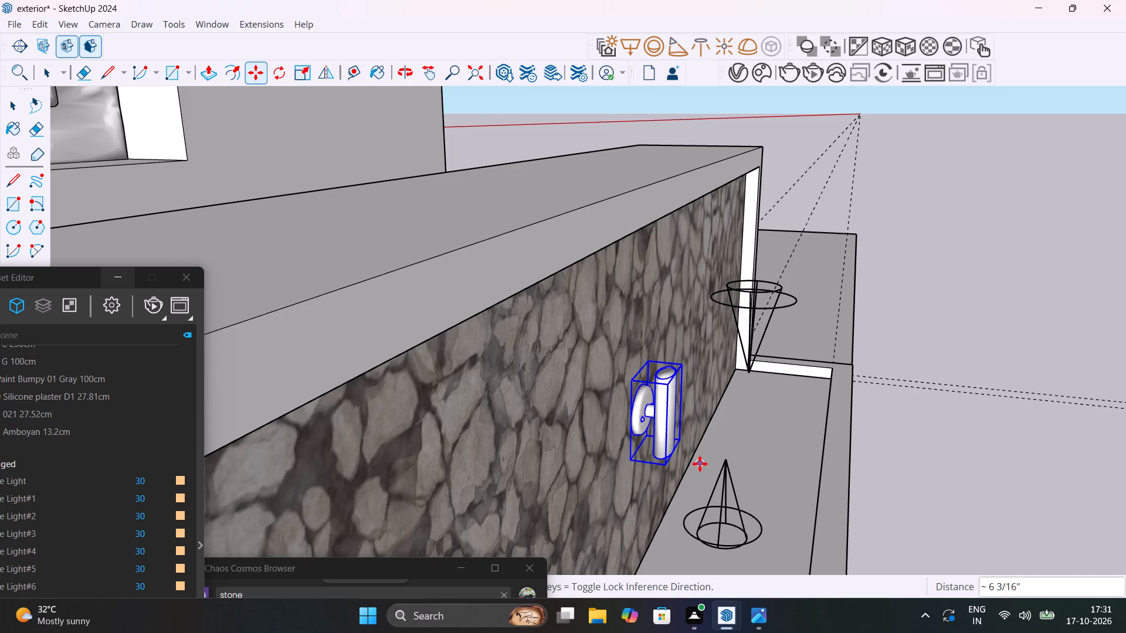
pyautogui.press('space')
# Move the lower cone light about 5 9/16" along the green axis to sit directly beneath the lamp body.
pyautogui.click(723, 469)
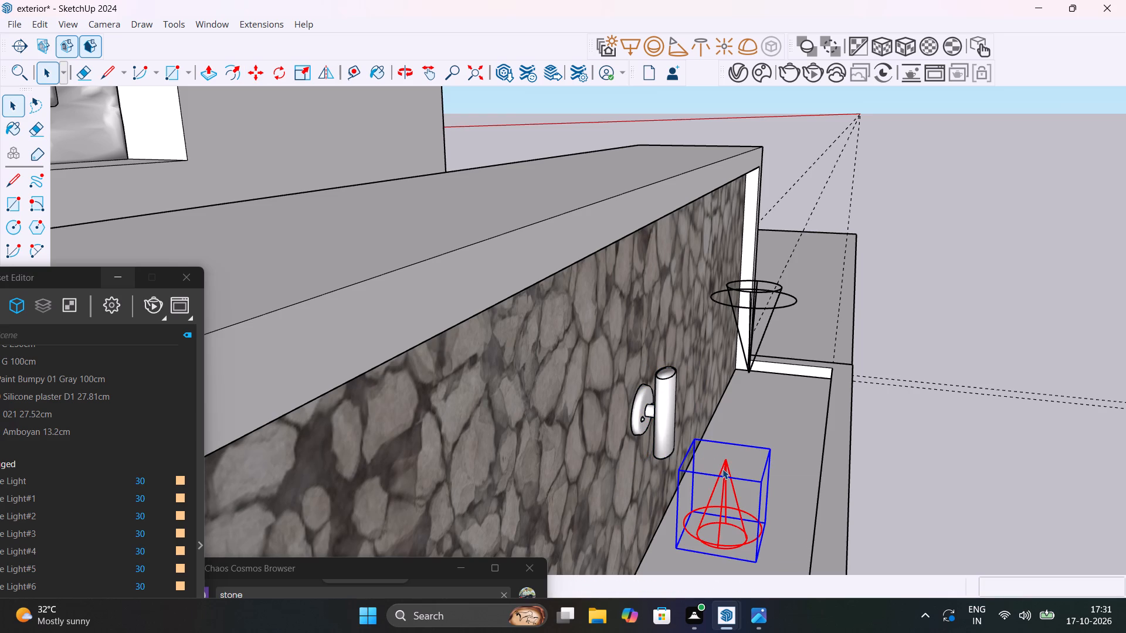
pyautogui.press('m')
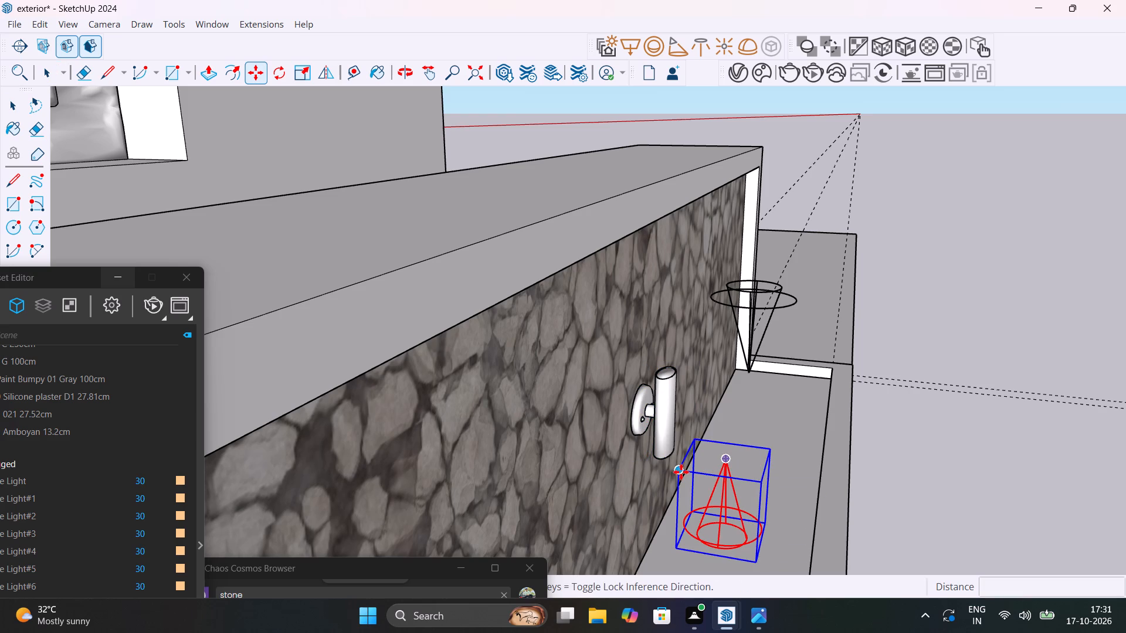
pyautogui.click(681, 472)
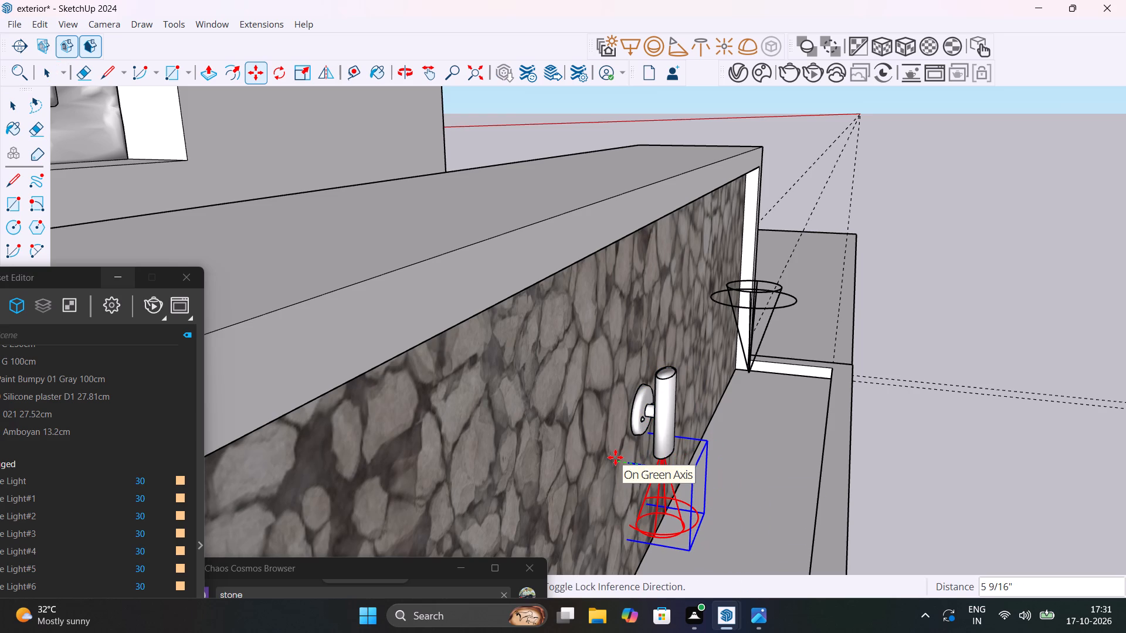
pyautogui.click(615, 457)
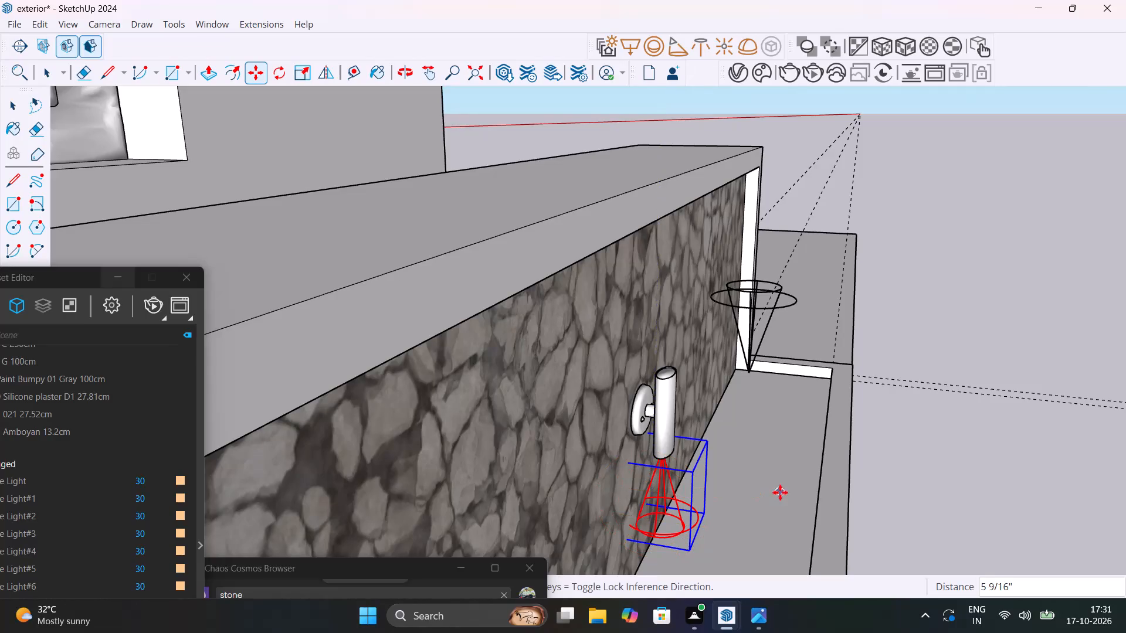
pyautogui.press('space')
# Move the upper cone light over the lamp body, then lower its tip about 1" onto the lamp's top opening.
pyautogui.scroll(4, 749, 355)
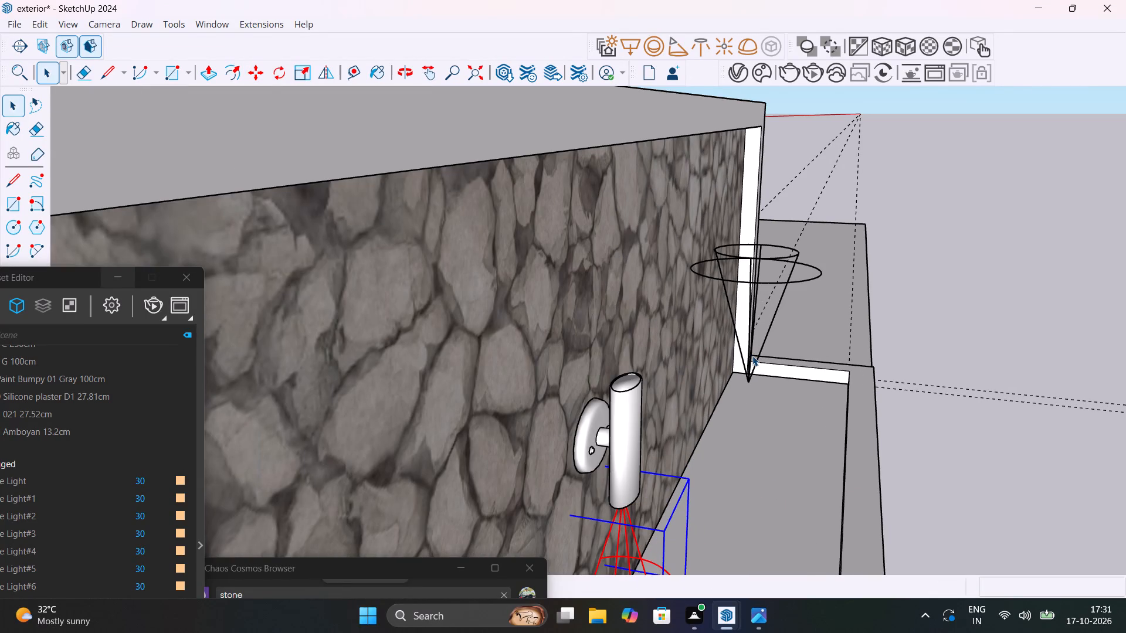
pyautogui.click(752, 356)
pyautogui.click(749, 371)
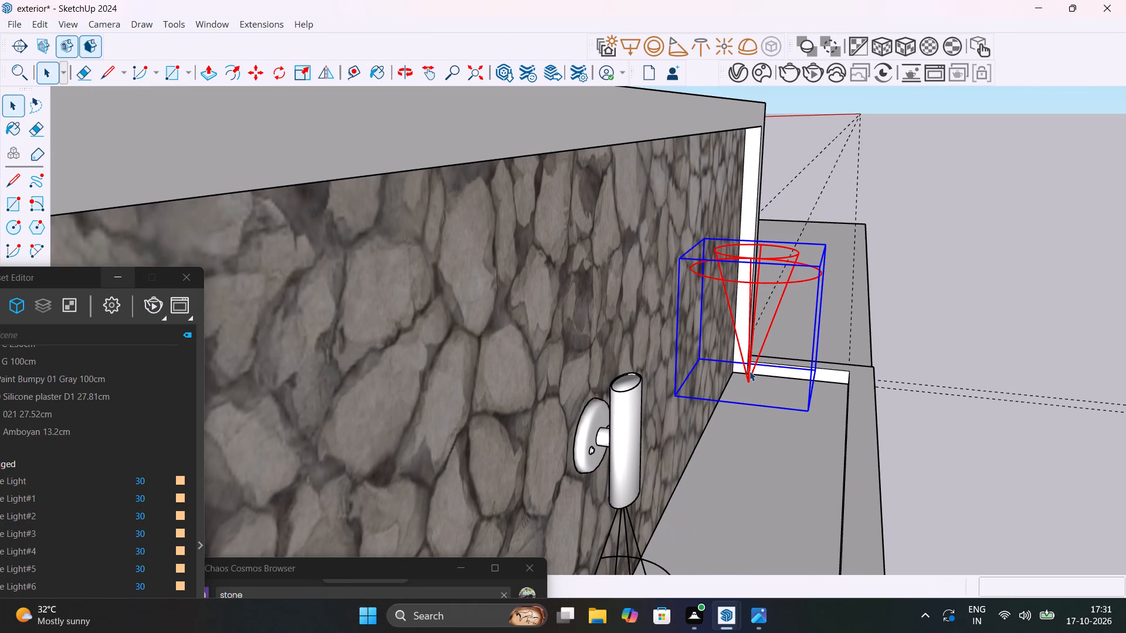
pyautogui.press('m')
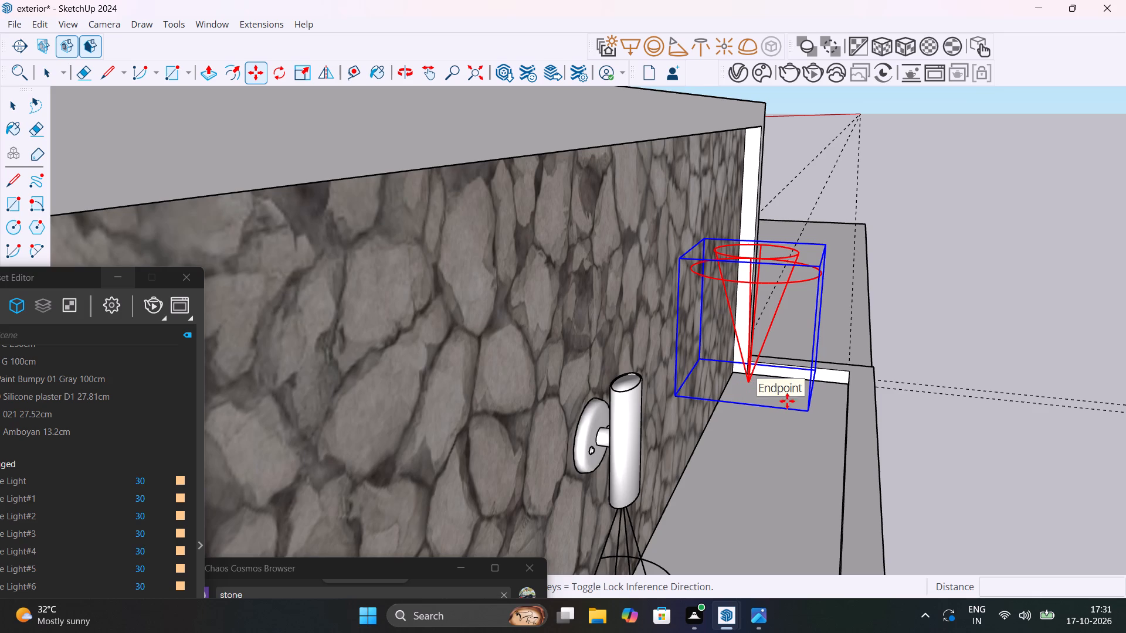
pyautogui.click(807, 412)
pyautogui.click(679, 392)
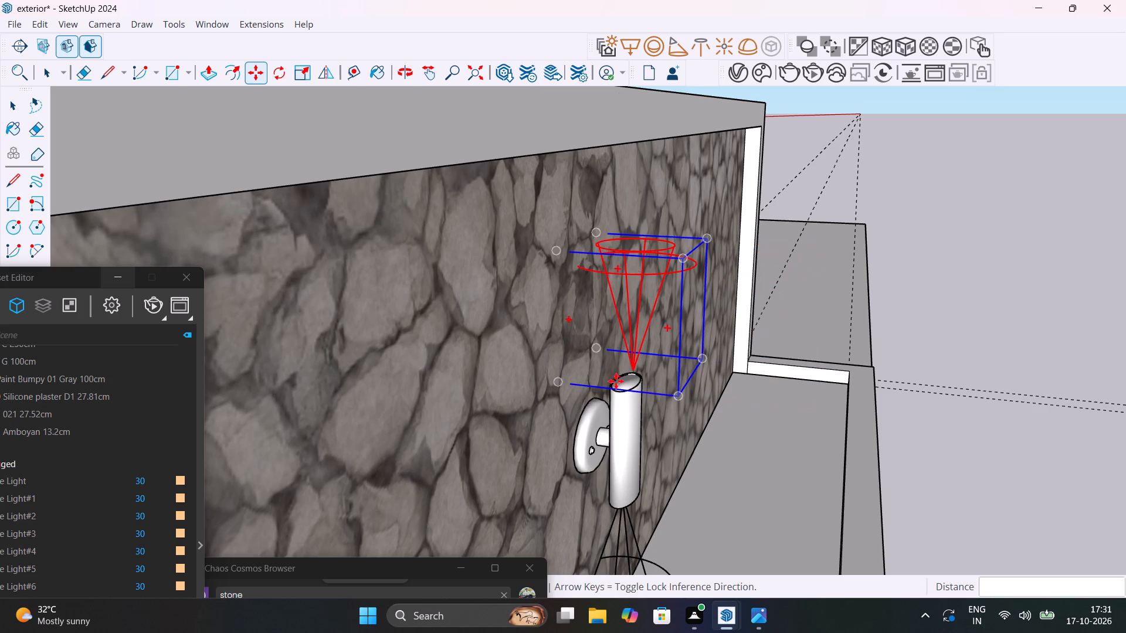
pyautogui.click(635, 372)
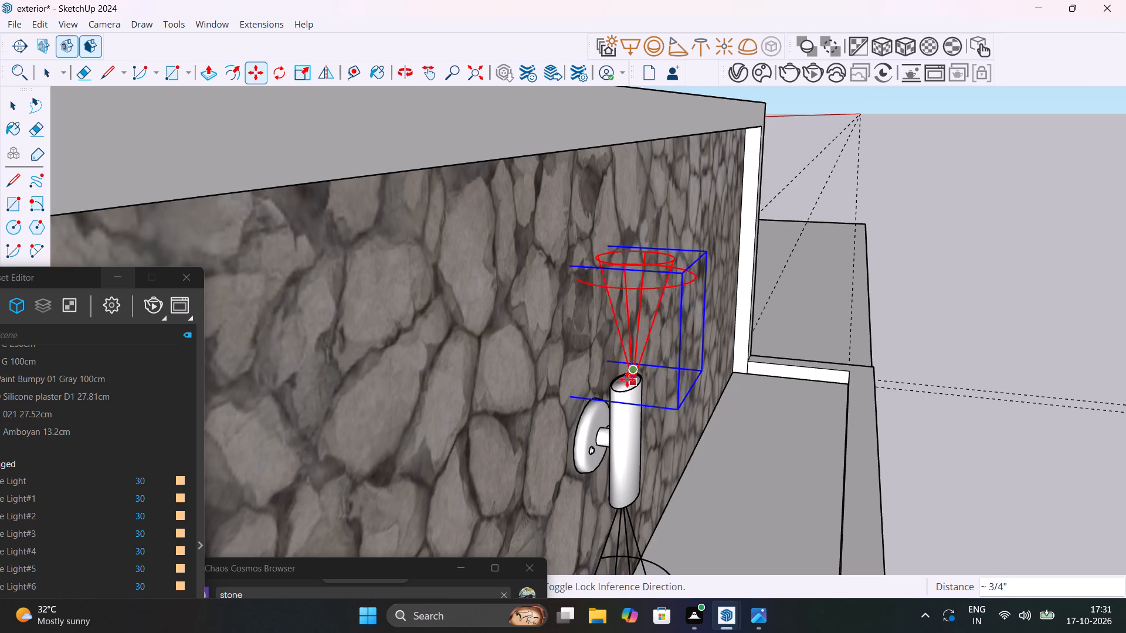
pyautogui.scroll(11, 627, 378)
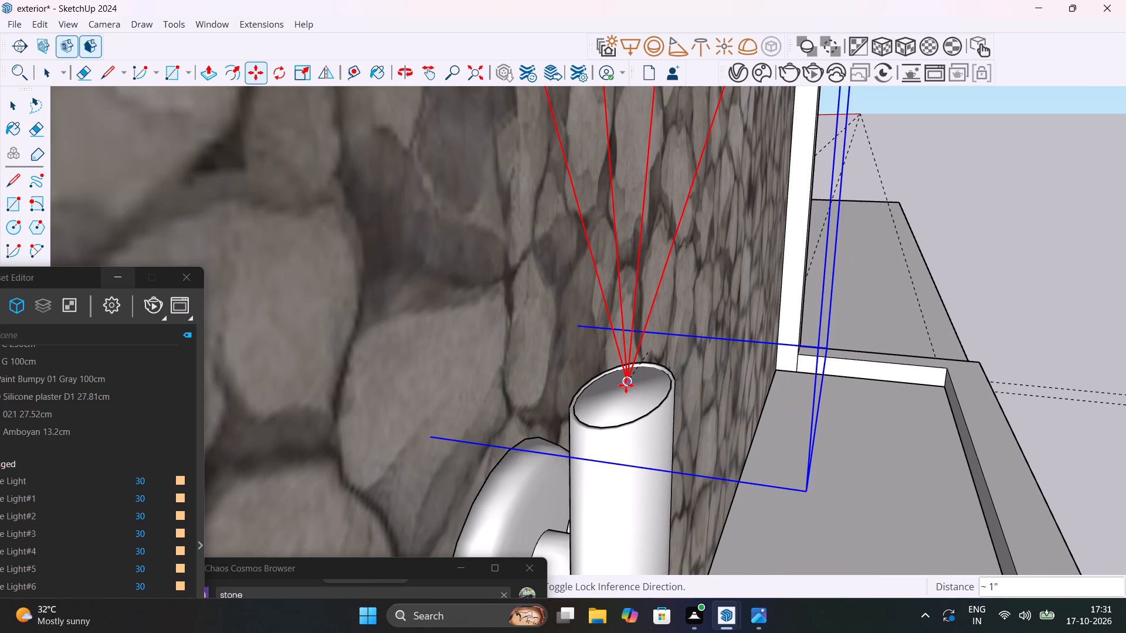
pyautogui.click(625, 386)
pyautogui.scroll(-20, 619, 388)
pyautogui.scroll(-1, 619, 388)
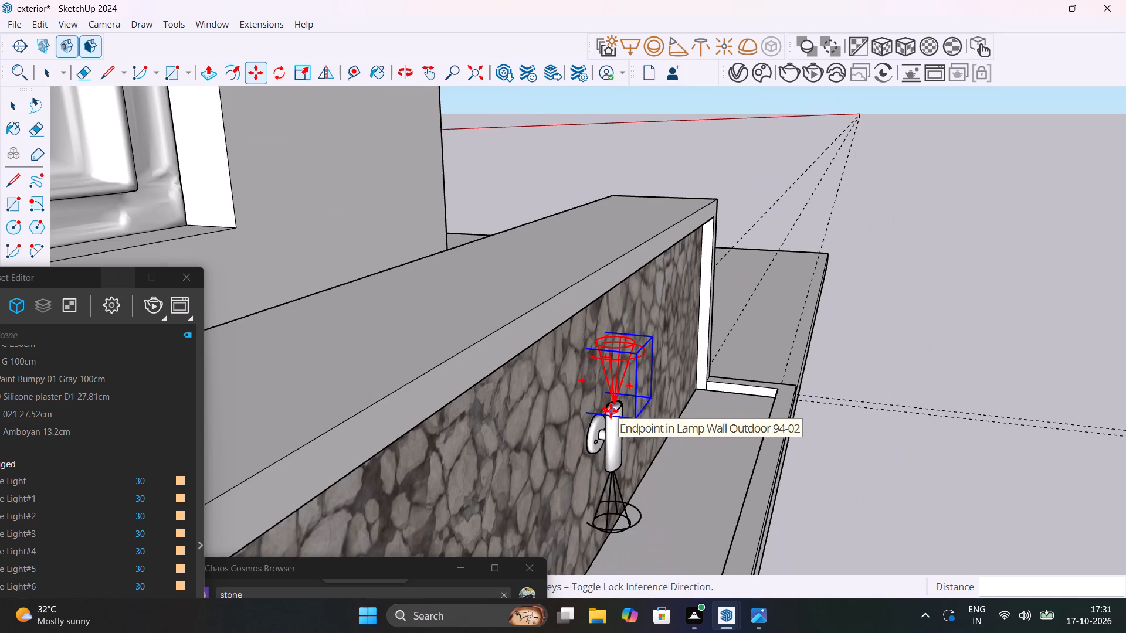
pyautogui.press('space')
pyautogui.scroll(4, 629, 374)
pyautogui.moveTo(637, 396); pyautogui.dragTo(500, 367, button='middle')
pyautogui.keyDown('shift'); pyautogui.moveTo(437, 383); pyautogui.dragTo(592, 349, button='middle'); pyautogui.keyUp('shift')
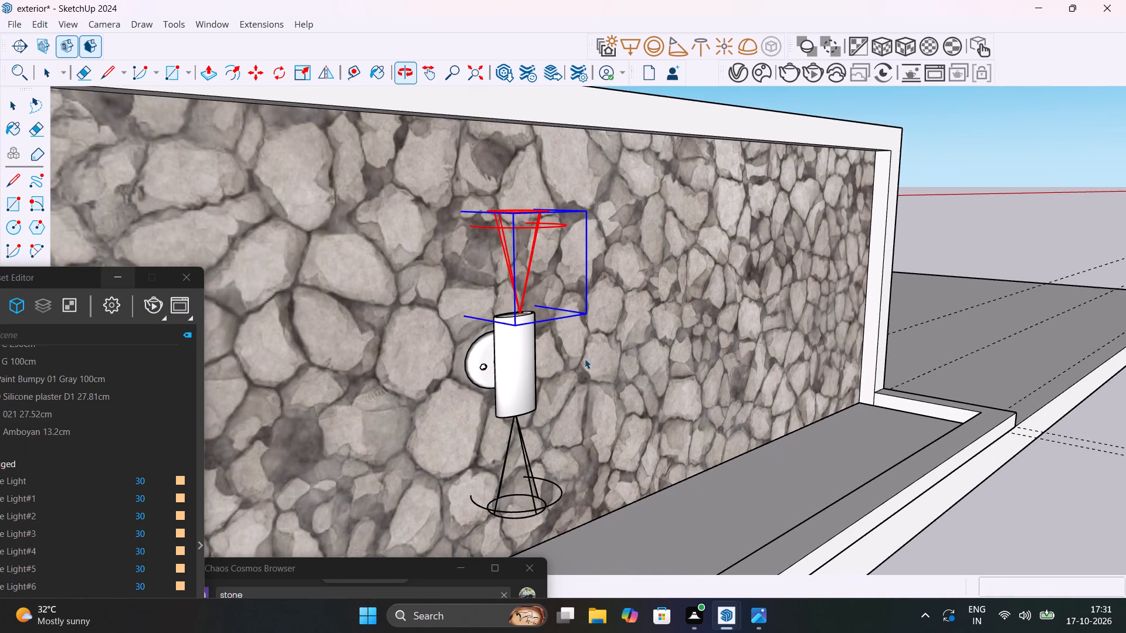
pyautogui.scroll(-5, 582, 359)
pyautogui.press('space')
pyautogui.click(793, 511)
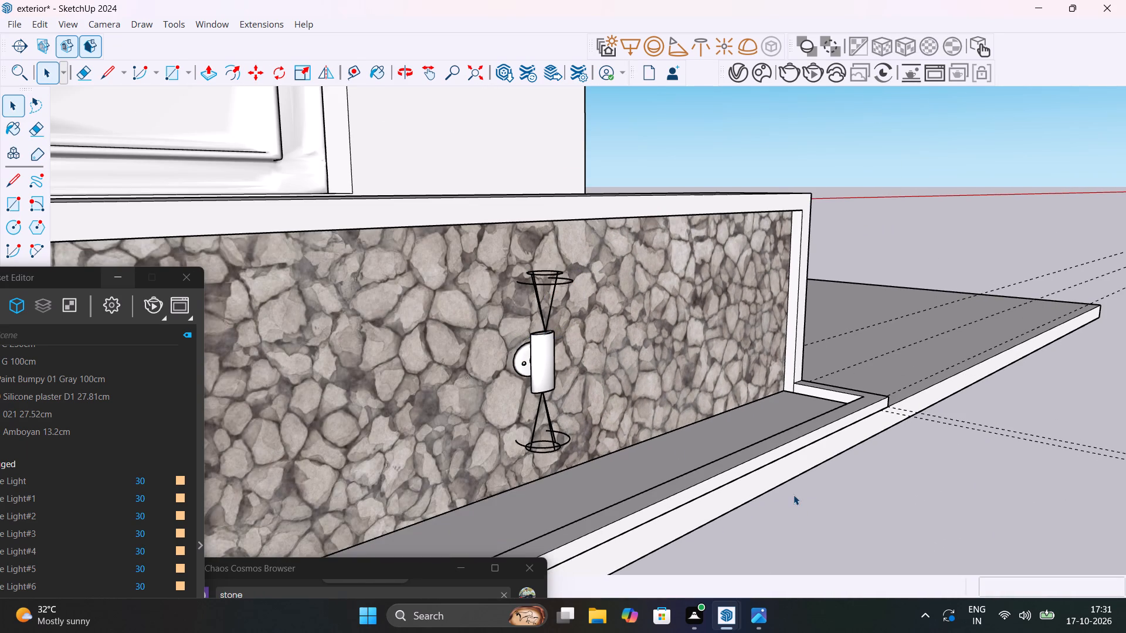
# Move the upper cone light about 1/2" so its tip is centred on the wall lamp's top opening.
pyautogui.scroll(14, 561, 319)
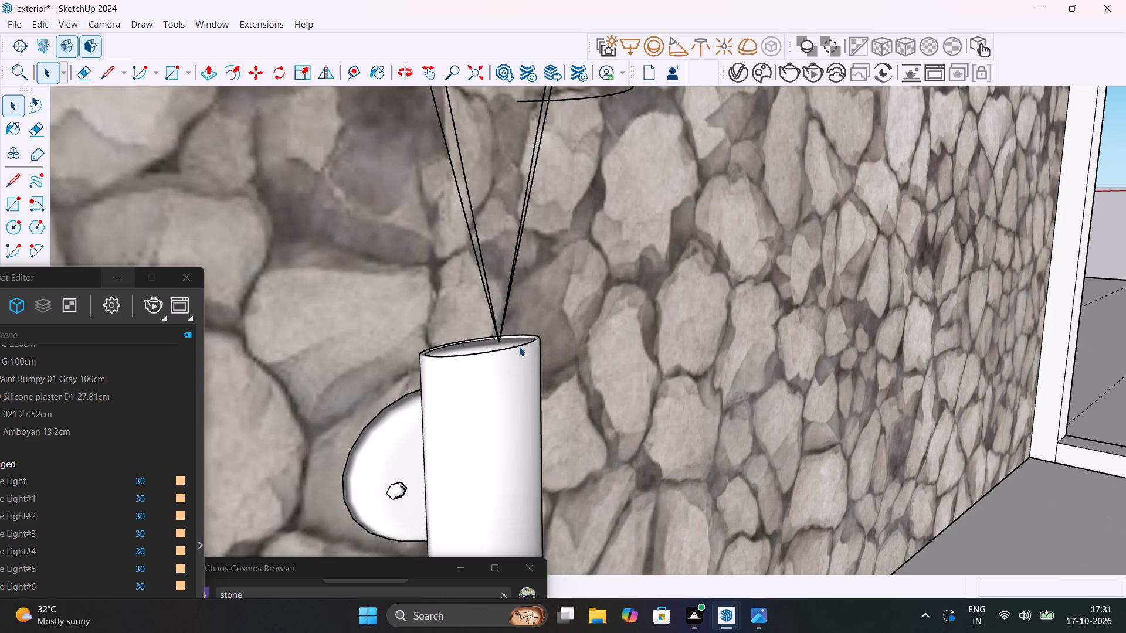
pyautogui.click(501, 336)
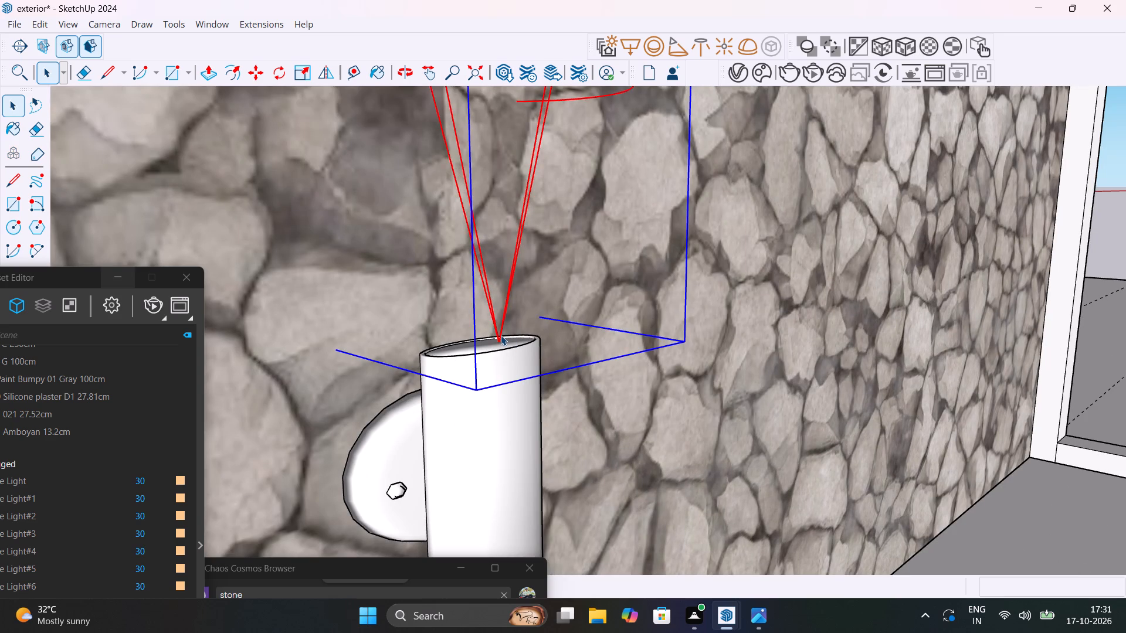
pyautogui.press('m')
pyautogui.scroll(1, 499, 342)
pyautogui.moveTo(520, 365); pyautogui.dragTo(529, 434, button='middle')
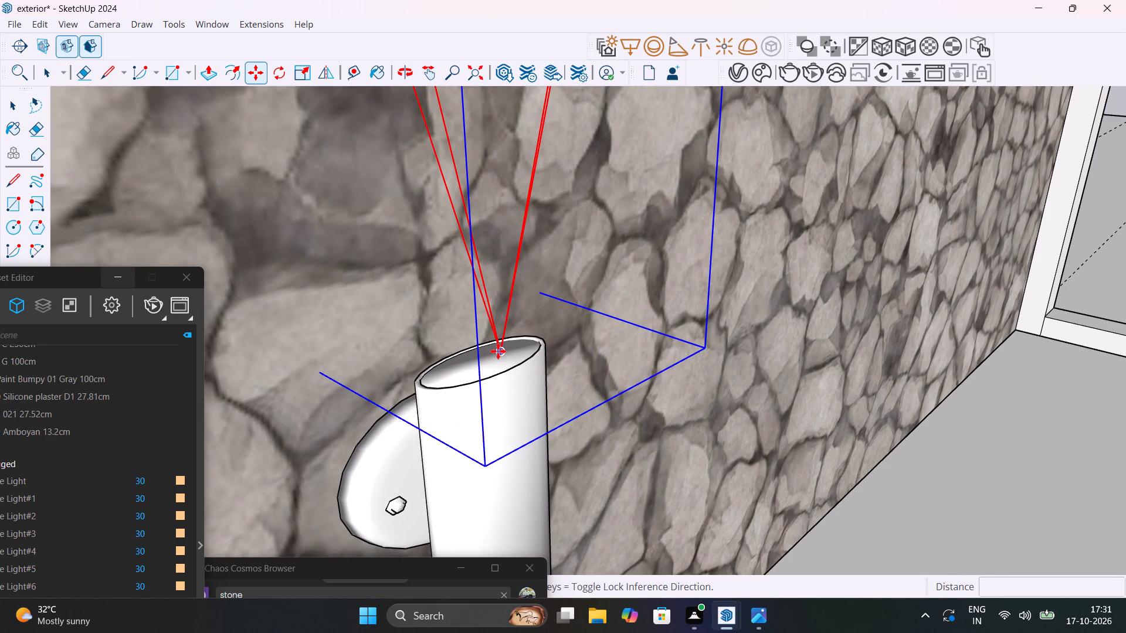
pyautogui.click(498, 351)
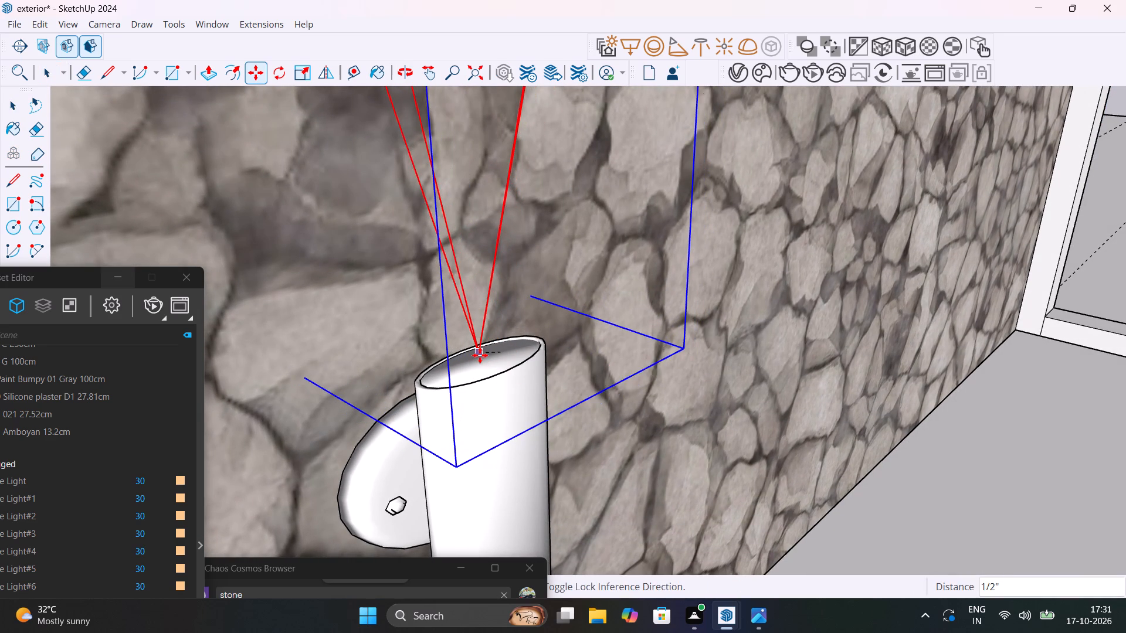
pyautogui.click(480, 355)
pyautogui.scroll(-19, 522, 377)
pyautogui.press('space')
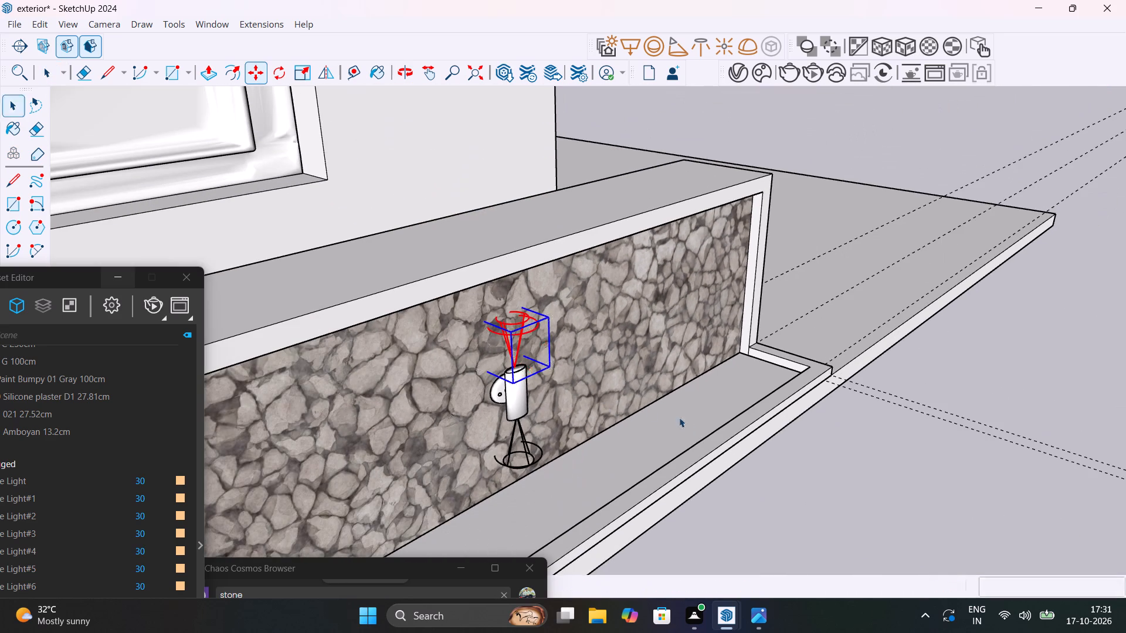
pyautogui.click(780, 474)
# Clear the stone search in the Chaos Cosmos browser, show the downloaded assets, and import Indoor Plant 004.
pyautogui.scroll(-5, 693, 431)
pyautogui.moveTo(697, 460); pyautogui.dragTo(513, 385, button='middle')
pyautogui.scroll(-6, 557, 379)
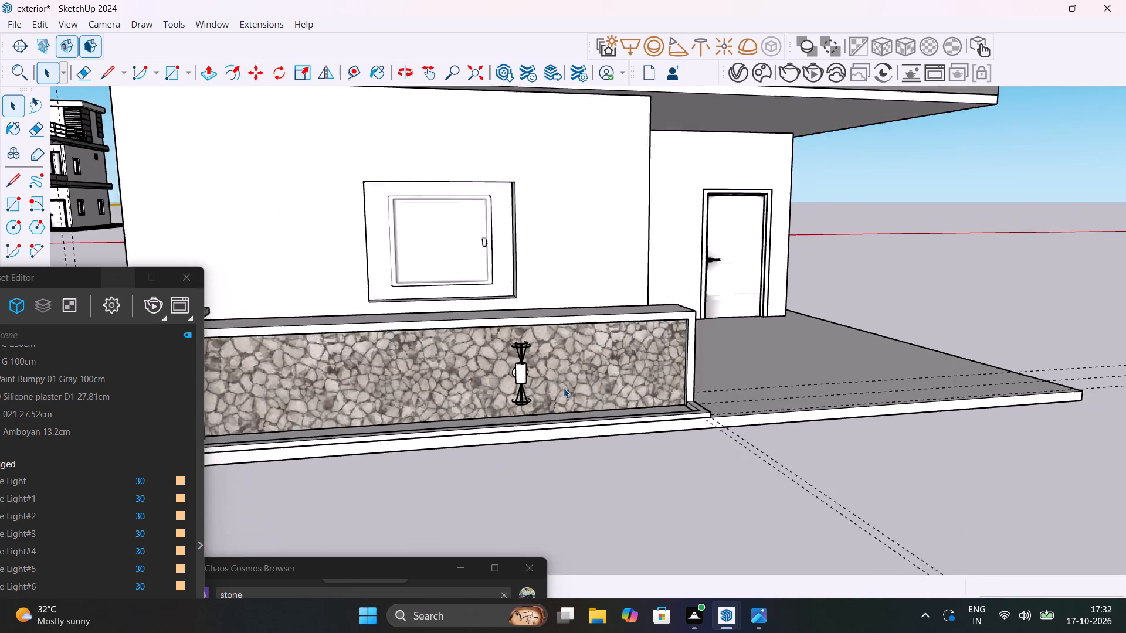
pyautogui.scroll(-2, 564, 388)
pyautogui.keyDown('shift'); pyautogui.moveTo(612, 400); pyautogui.dragTo(651, 415, button='middle'); pyautogui.keyUp('shift')
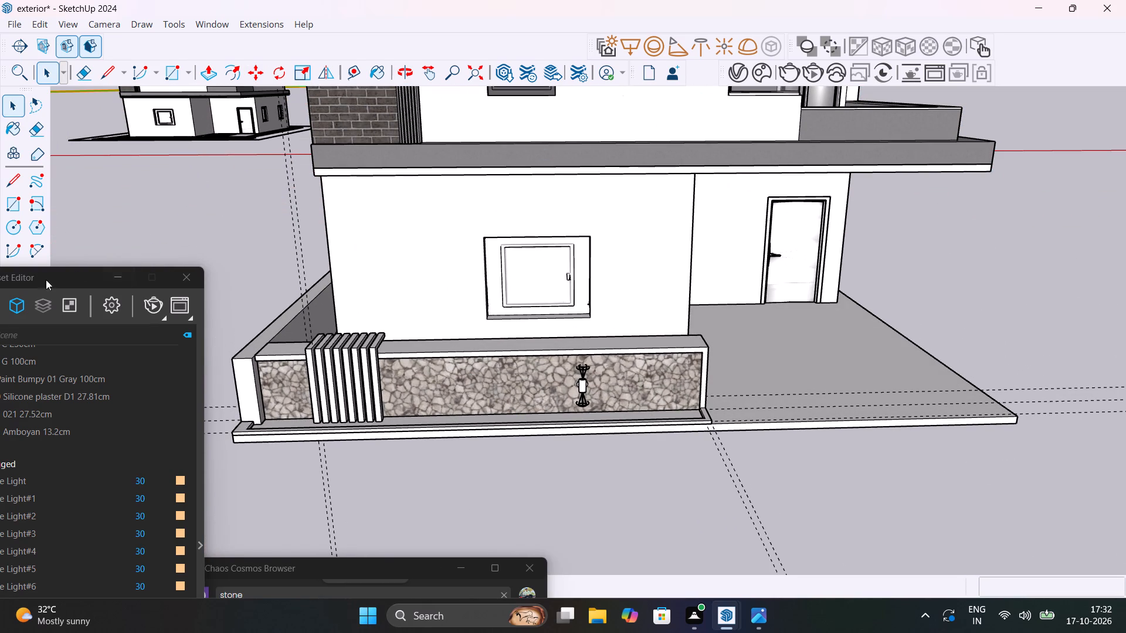
pyautogui.moveTo(392, 572); pyautogui.dragTo(286, 32)
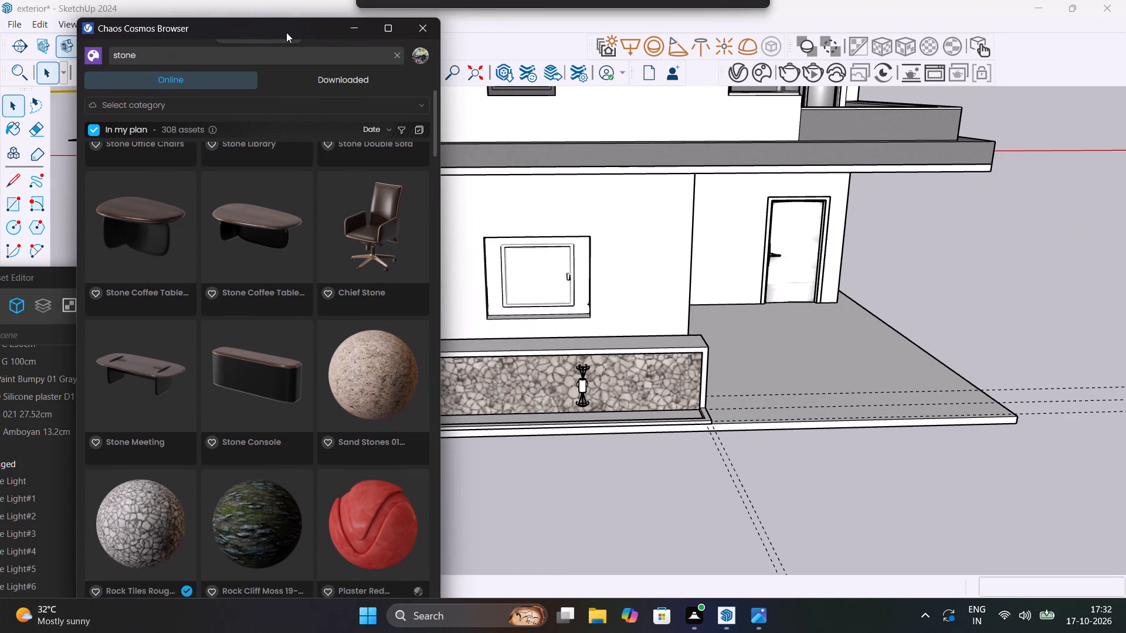
pyautogui.moveTo(286, 32); pyautogui.dragTo(286, 34)
pyautogui.click(399, 60)
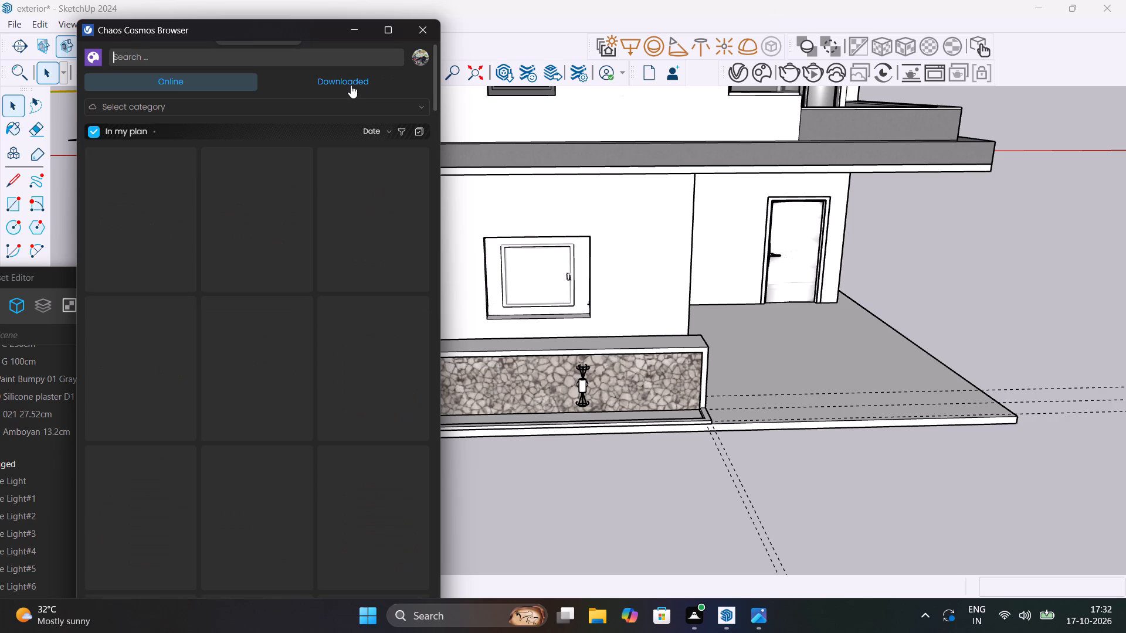
pyautogui.click(351, 84)
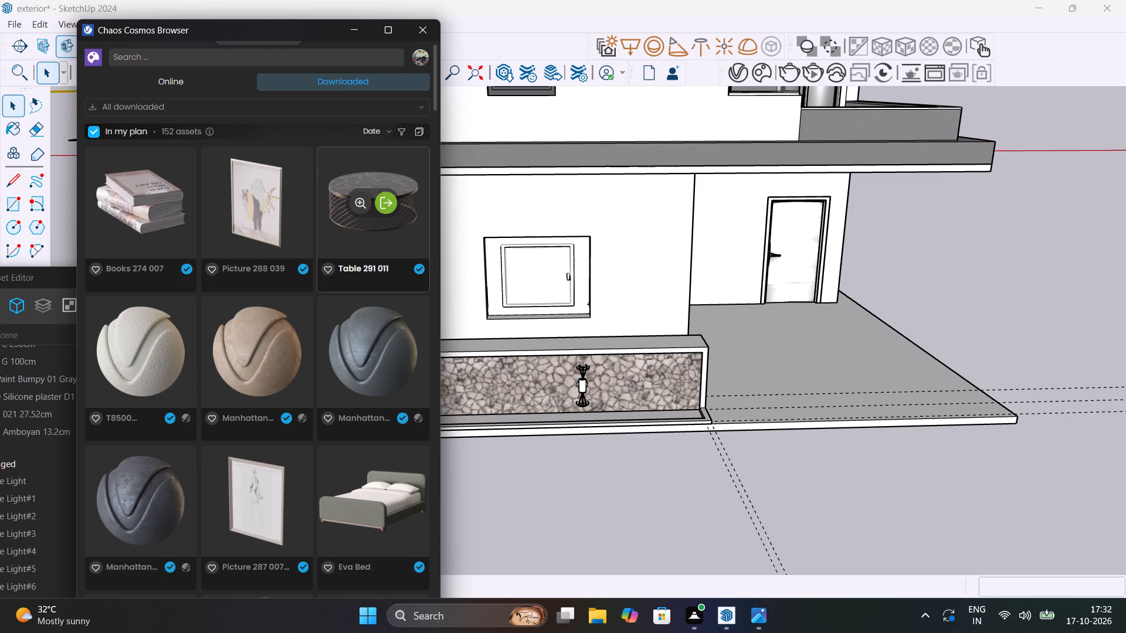
pyautogui.scroll(-19, 201, 316)
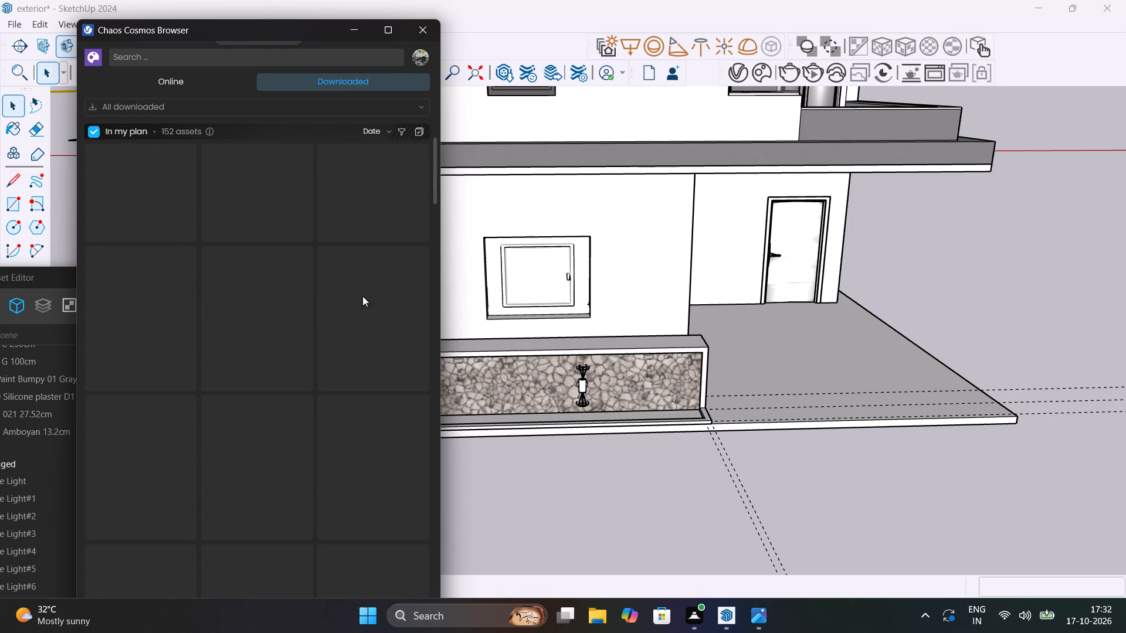
pyautogui.moveTo(436, 195); pyautogui.dragTo(446, 629)
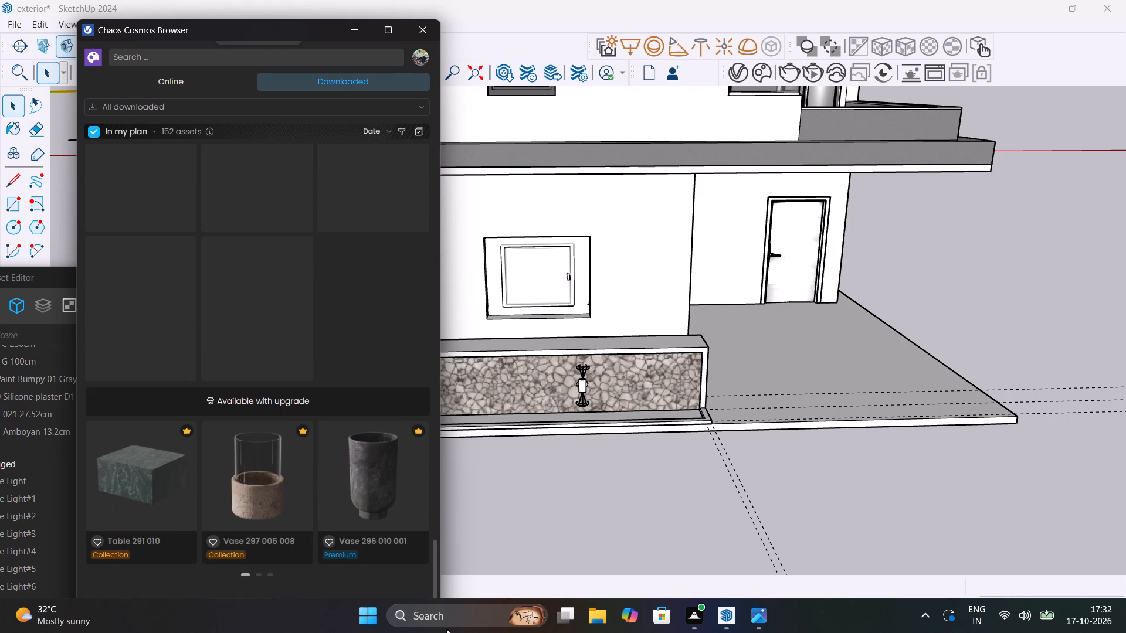
pyautogui.moveTo(446, 629); pyautogui.dragTo(446, 628)
pyautogui.scroll(2, 364, 439)
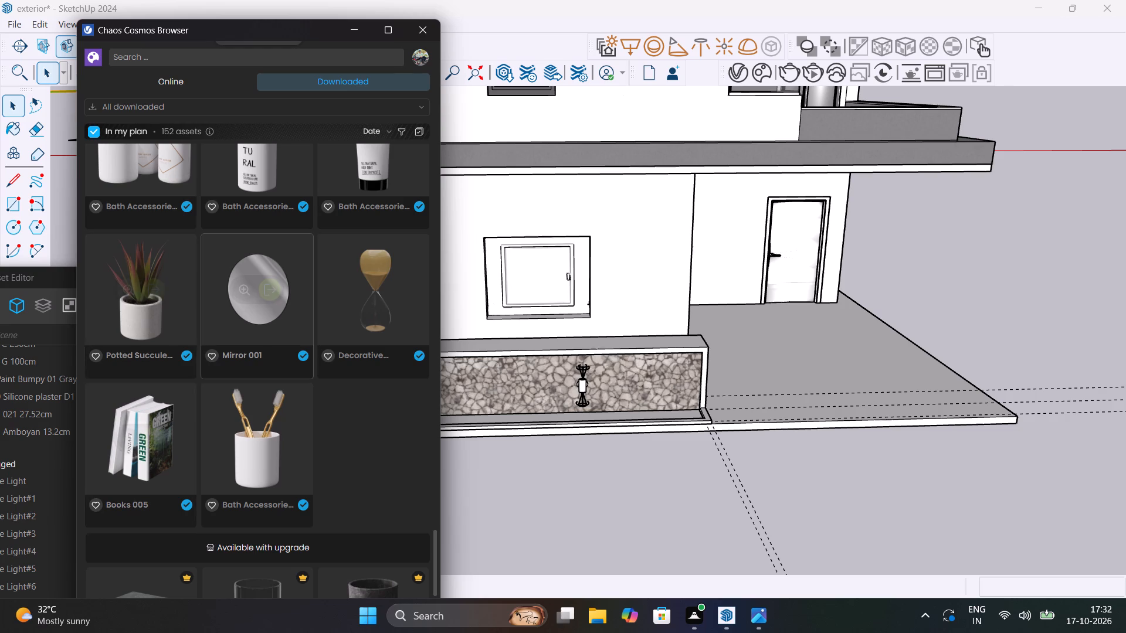
pyautogui.scroll(1, 154, 299)
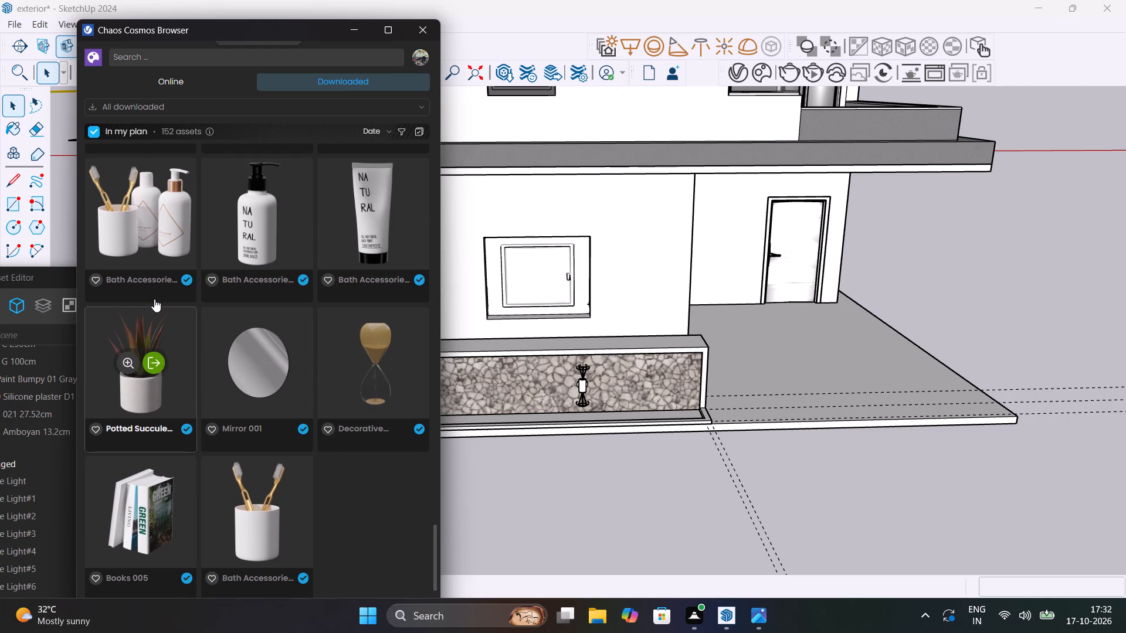
pyautogui.scroll(4, 159, 292)
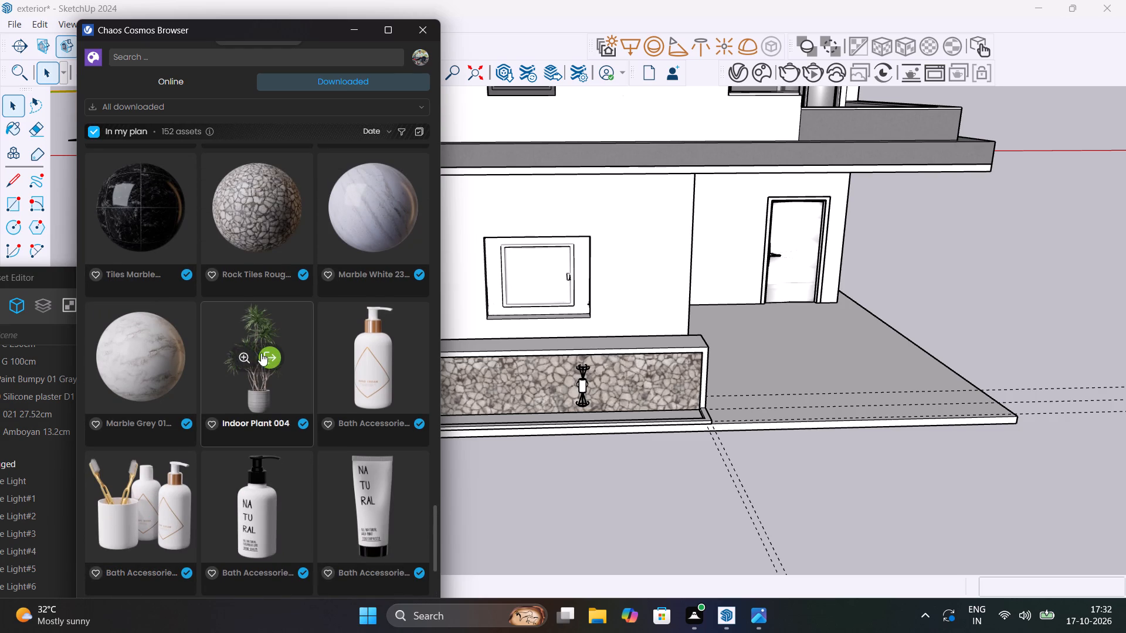
pyautogui.click(265, 353)
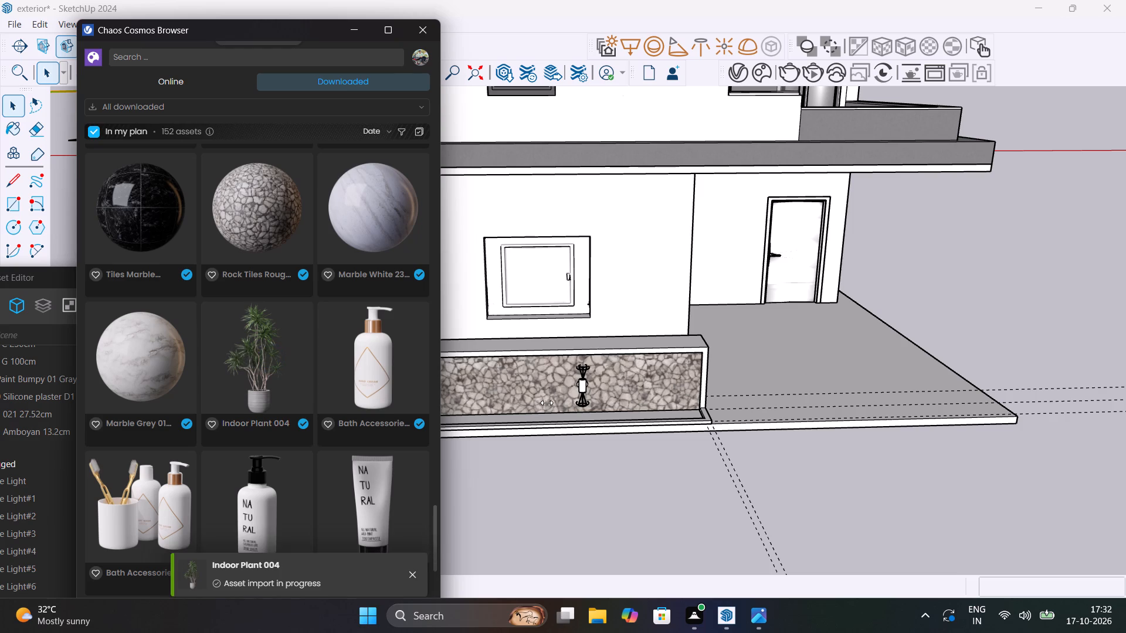
# Place three Indoor Plant 004 pots in the front bed: before the slats, midway along the stone panel, and at the far end.
pyautogui.moveTo(307, 34); pyautogui.dragTo(209, 38)
pyautogui.scroll(-11, 464, 435)
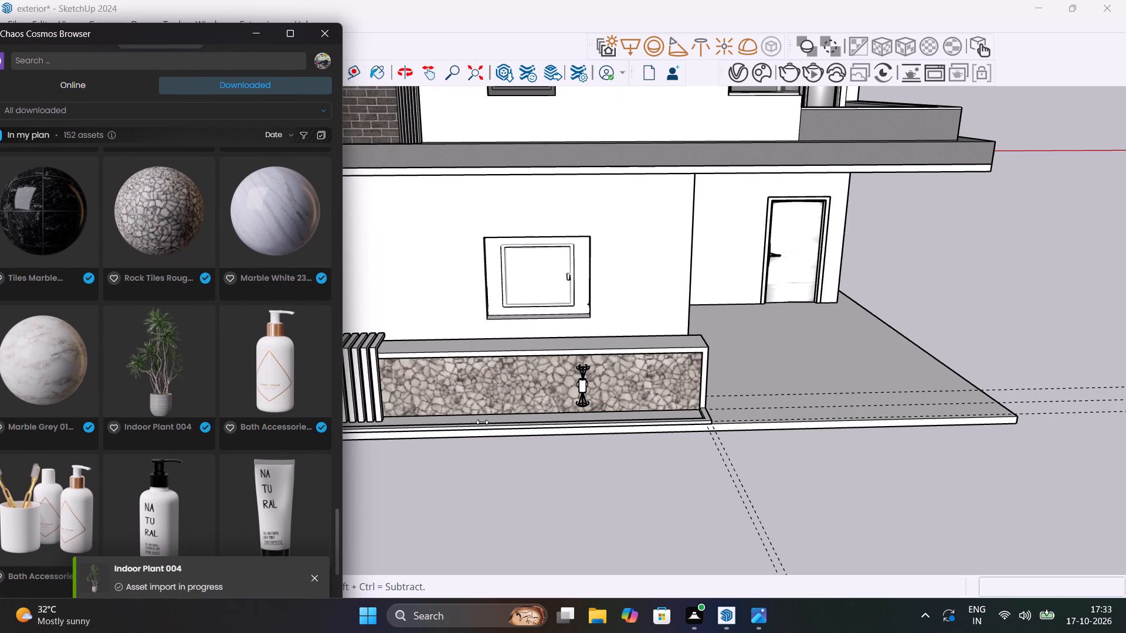
pyautogui.scroll(-16, 482, 422)
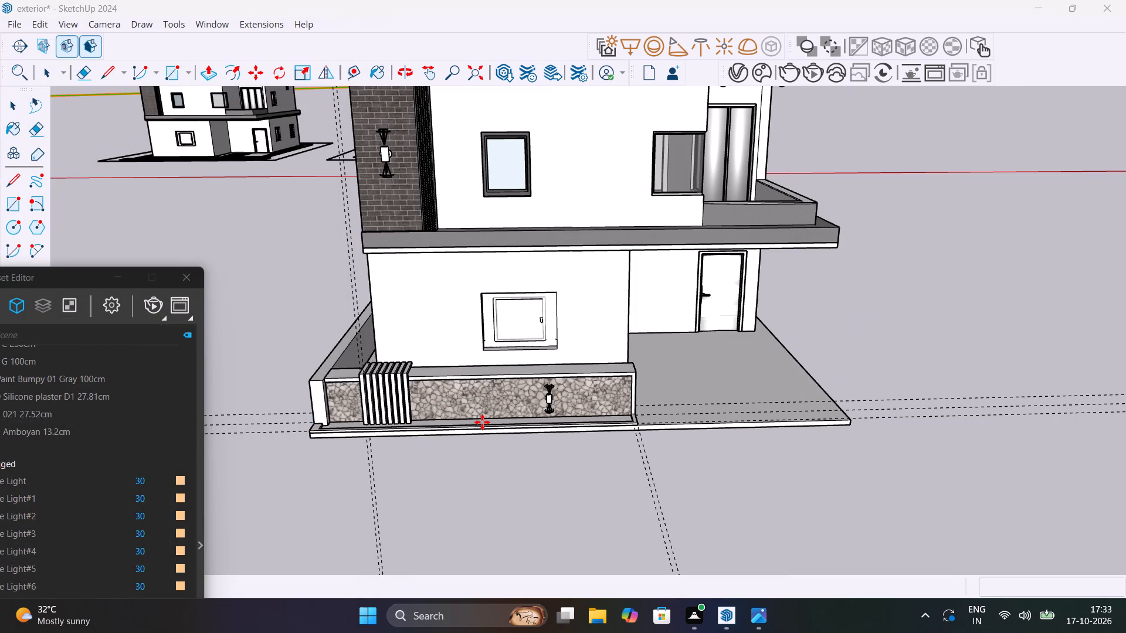
pyautogui.scroll(6, 349, 409)
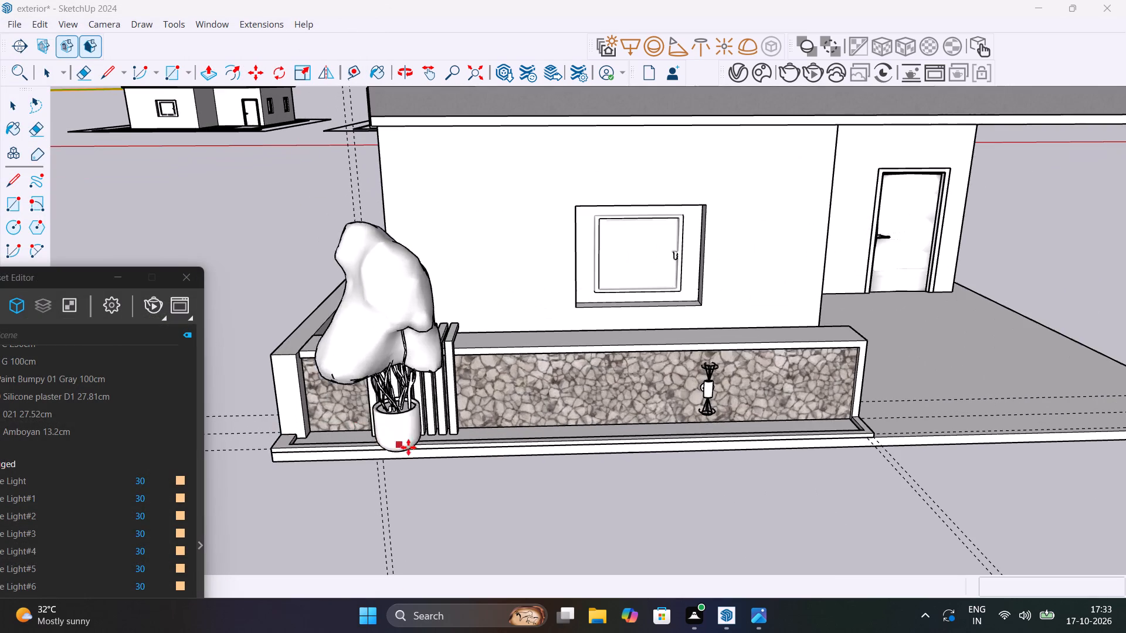
pyautogui.moveTo(418, 432); pyautogui.dragTo(555, 375, button='middle')
pyautogui.scroll(7, 567, 341)
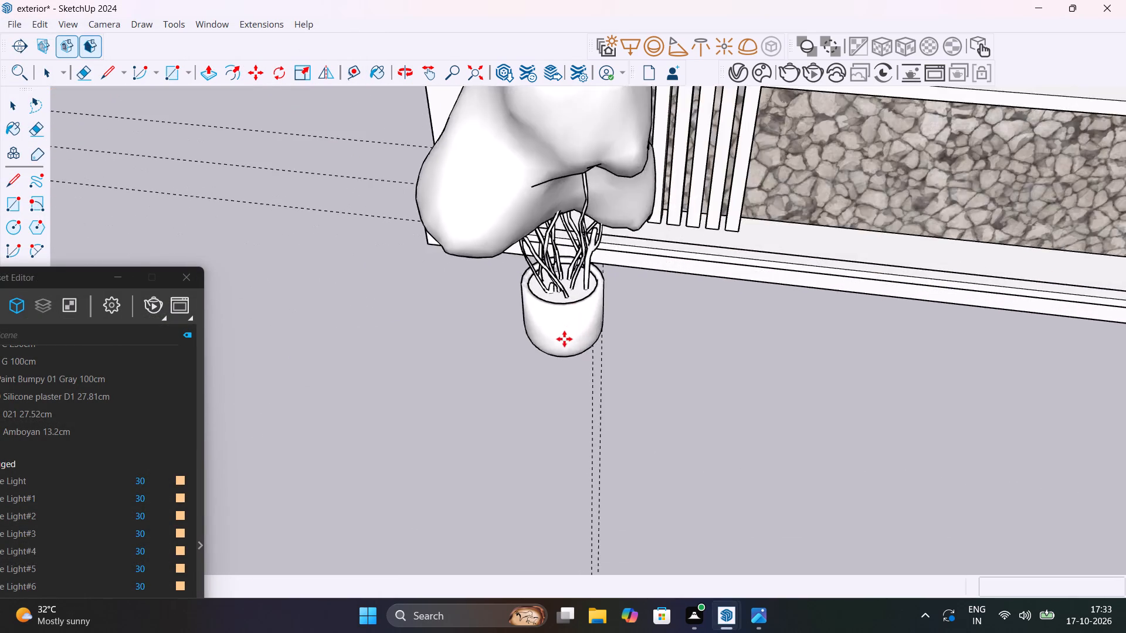
pyautogui.scroll(3, 564, 339)
pyautogui.click(501, 125)
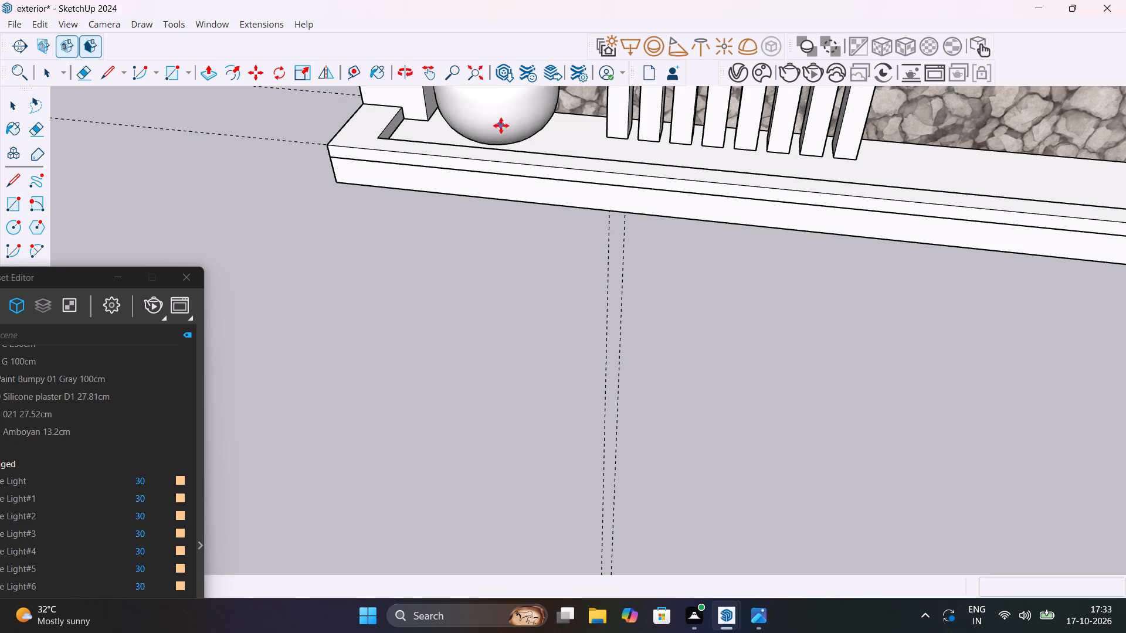
pyautogui.scroll(-18, 524, 170)
pyautogui.scroll(4, 680, 193)
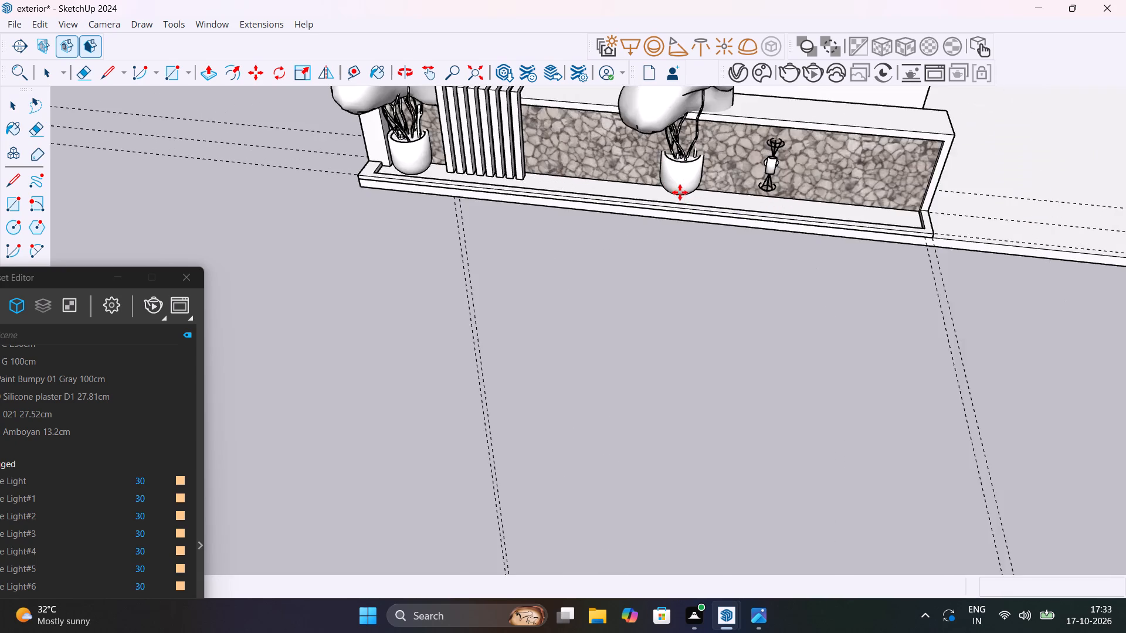
pyautogui.scroll(4, 680, 192)
pyautogui.click(660, 198)
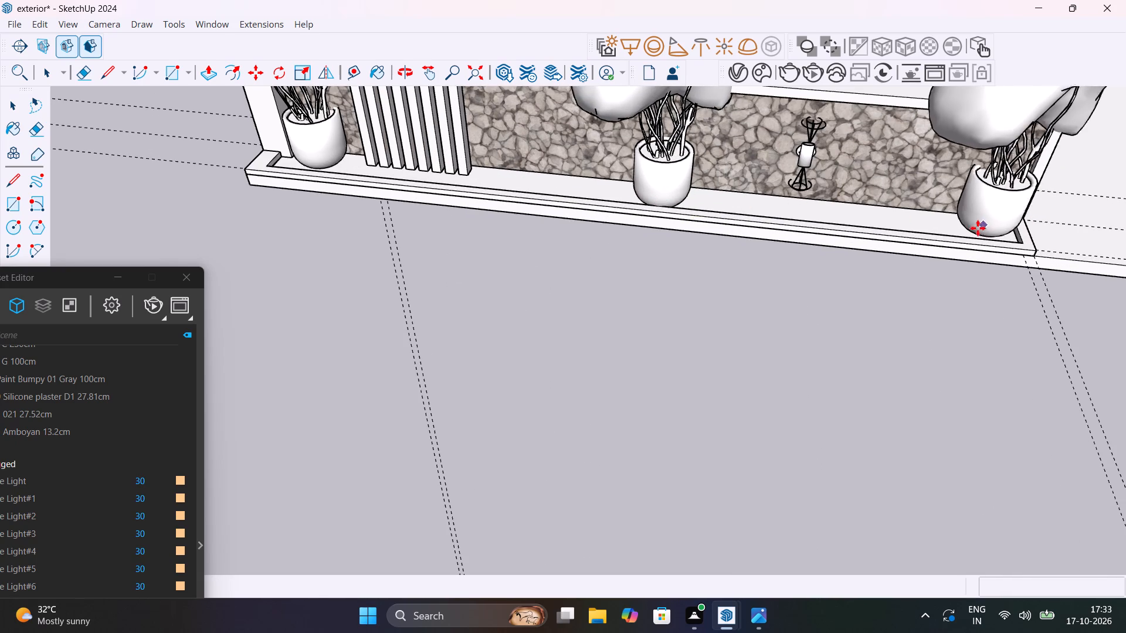
pyautogui.click(971, 229)
pyautogui.scroll(-13, 827, 246)
pyautogui.press('space')
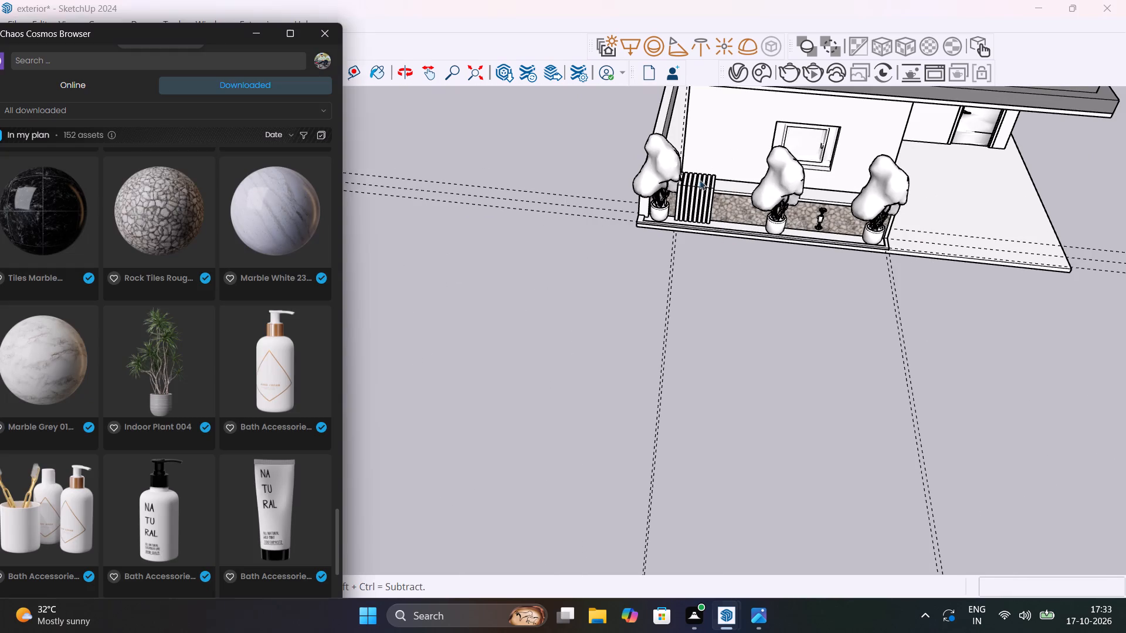
# Scale the potted plant before the slats uniformly to about 0.28.
pyautogui.click(674, 168)
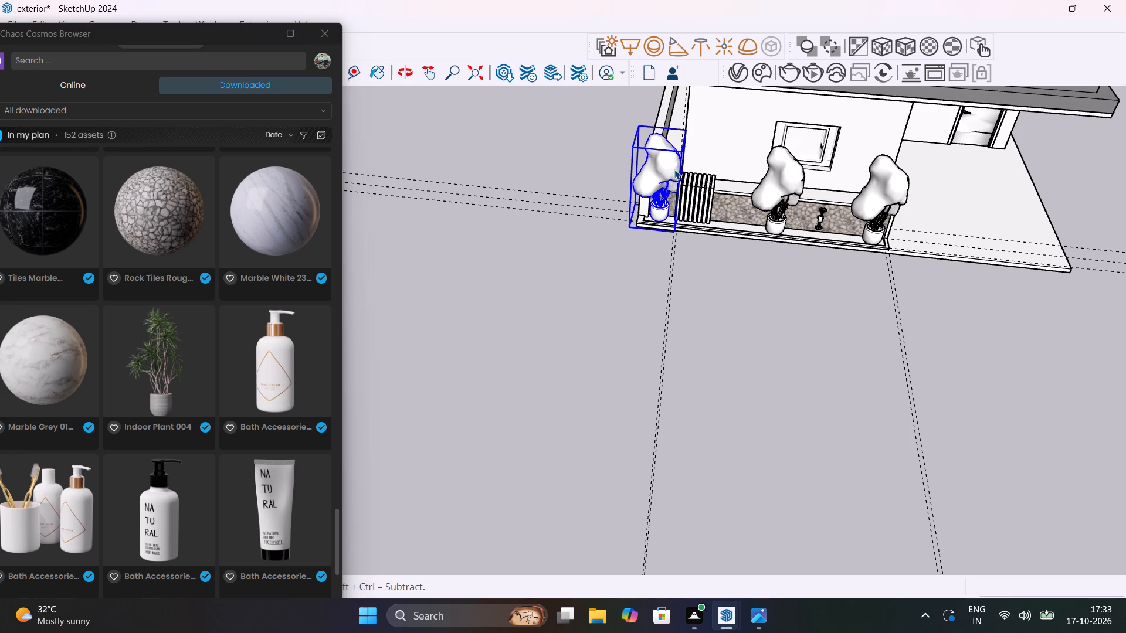
pyautogui.press('s')
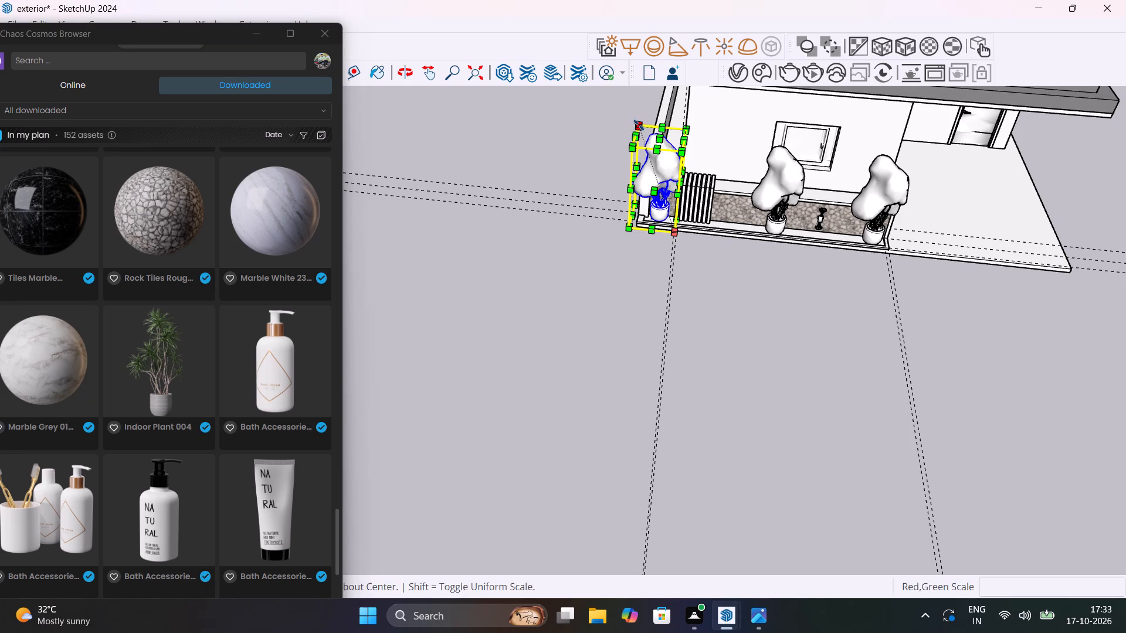
pyautogui.click(639, 125)
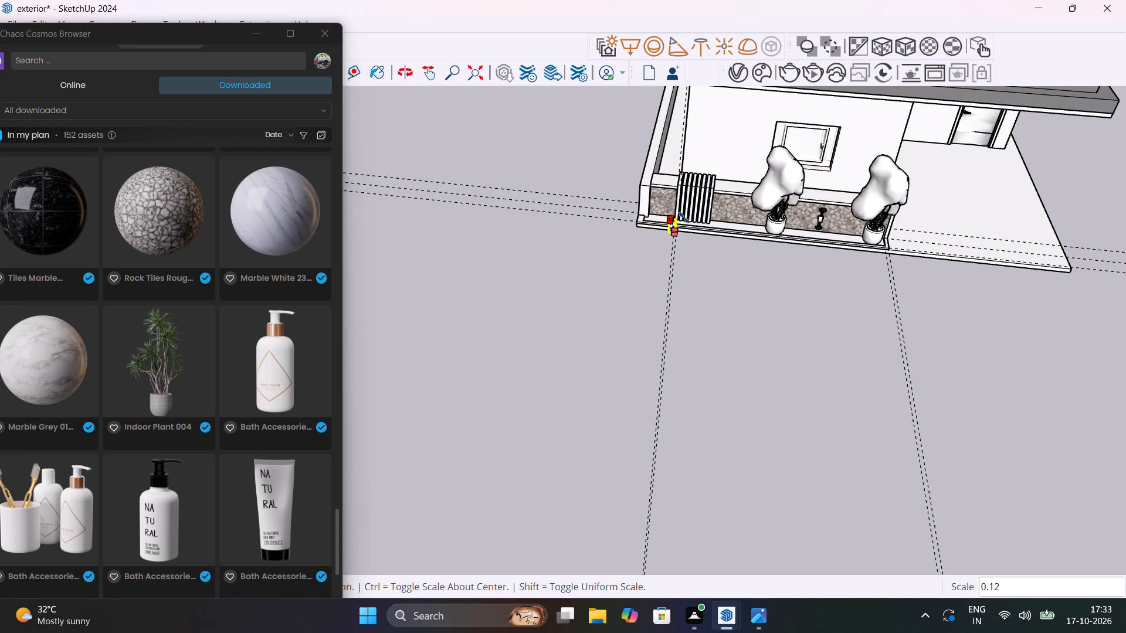
pyautogui.click(662, 205)
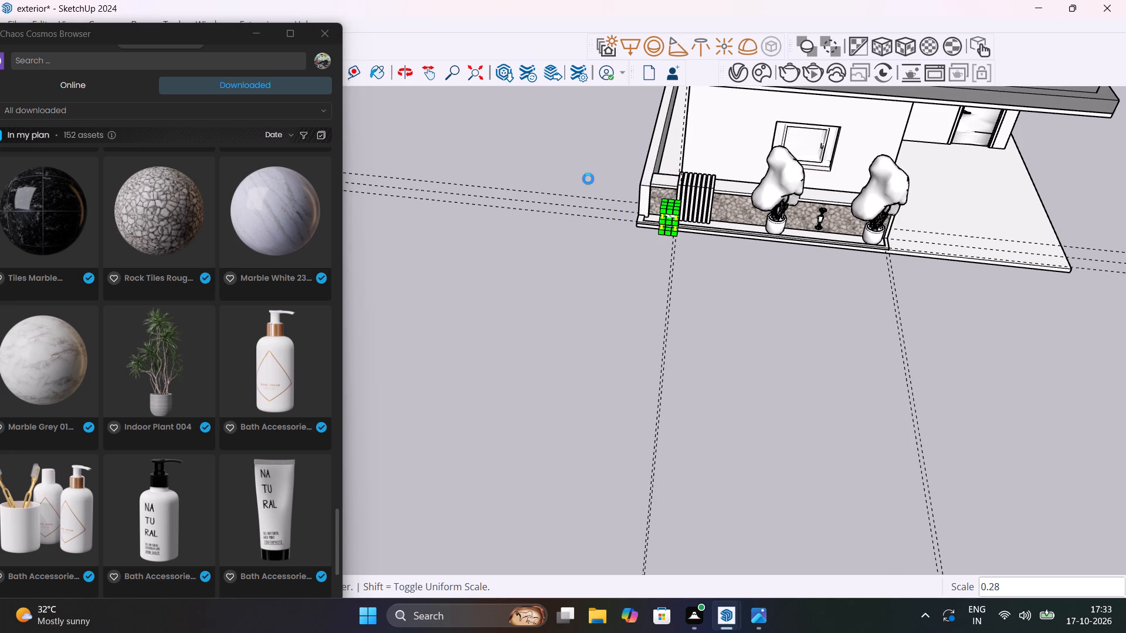
pyautogui.scroll(20, 589, 179)
pyautogui.press('space')
# Move the scaled-down plant about 1' 11 11/16" back into the bed, against the stone wall before the slats.
pyautogui.click(845, 256)
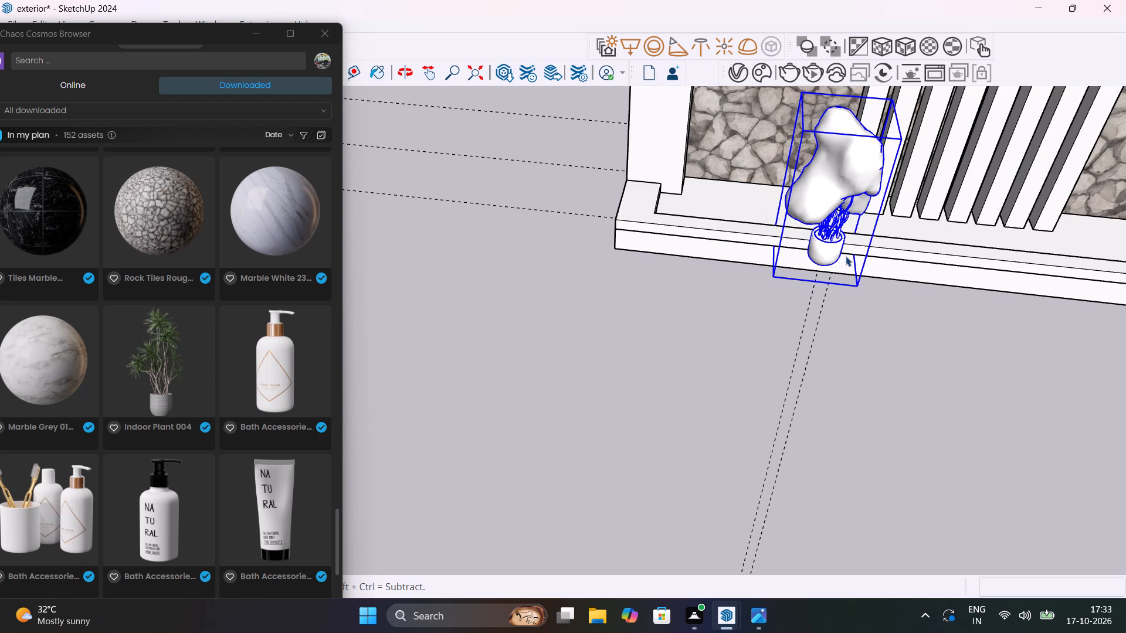
pyautogui.moveTo(887, 274); pyautogui.dragTo(593, 201, button='middle')
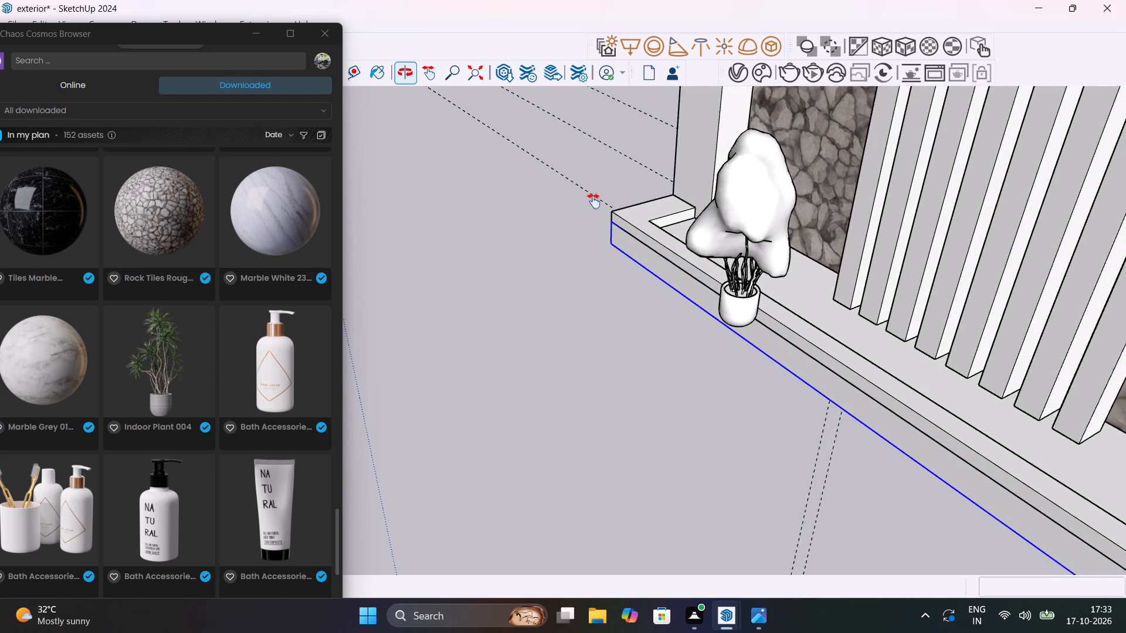
pyautogui.moveTo(593, 201); pyautogui.dragTo(546, 168, button='middle')
pyautogui.click(697, 192)
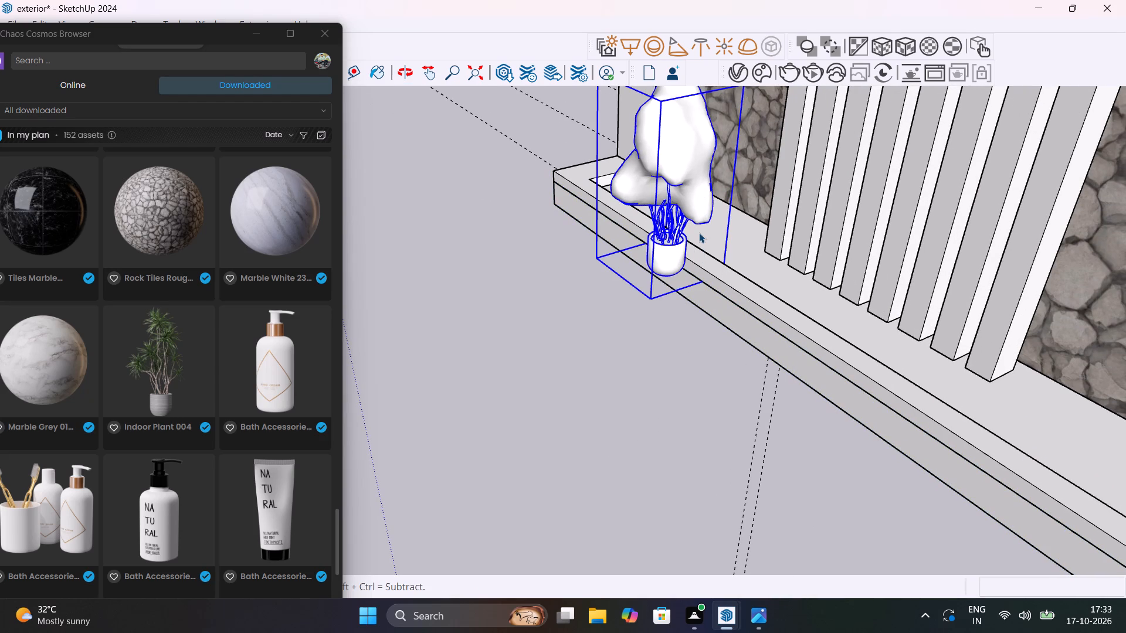
pyautogui.press('m')
pyautogui.click(720, 271)
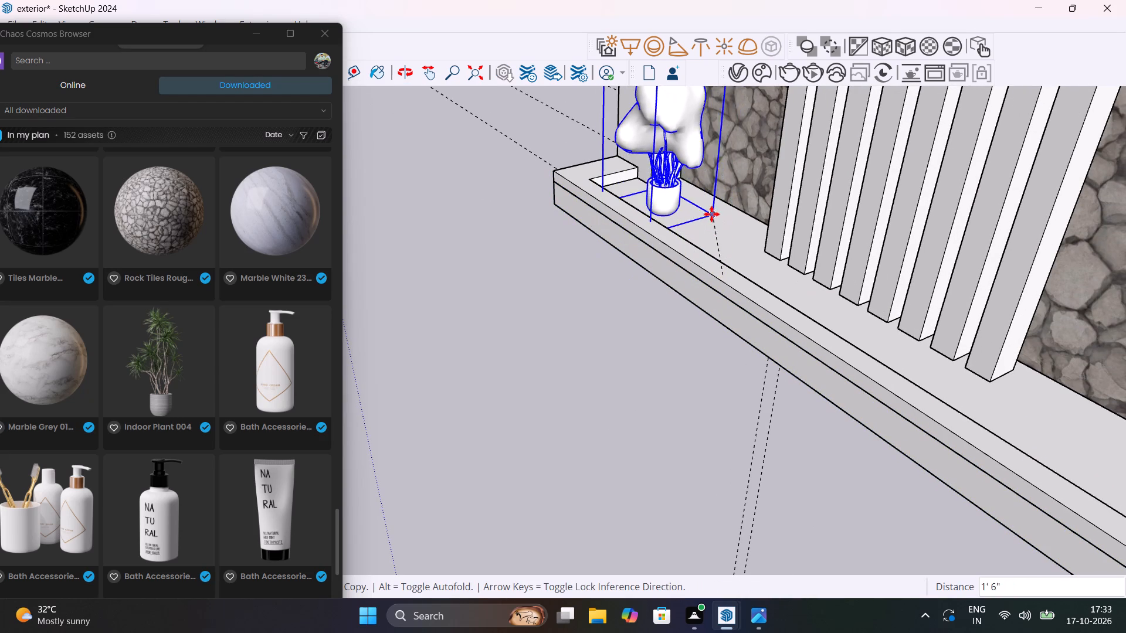
pyautogui.click(721, 200)
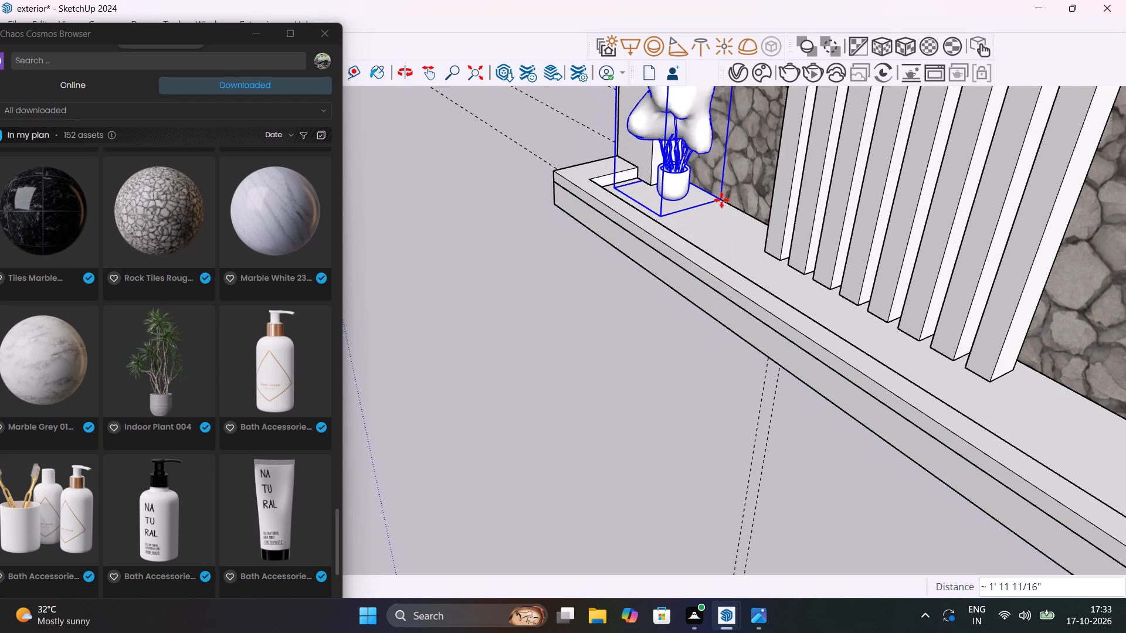
# Copy the small potted plant about 5' 3 1/8" along the bed to the other side of the slats.
pyautogui.moveTo(721, 200); pyautogui.dragTo(728, 217)
pyautogui.scroll(-10, 725, 230)
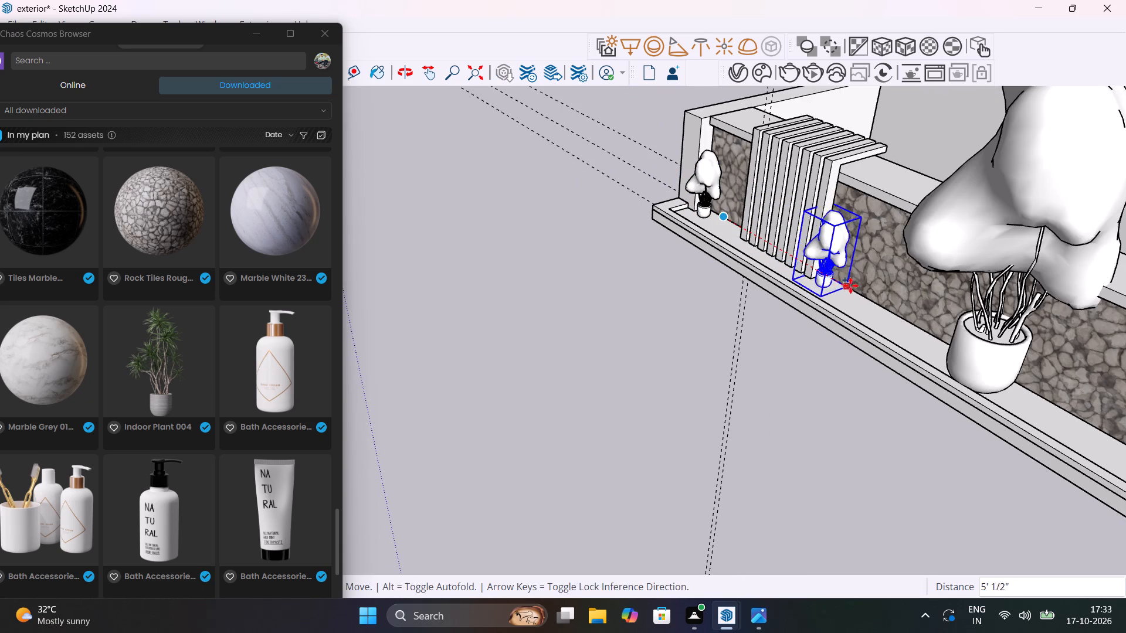
pyautogui.click(853, 291)
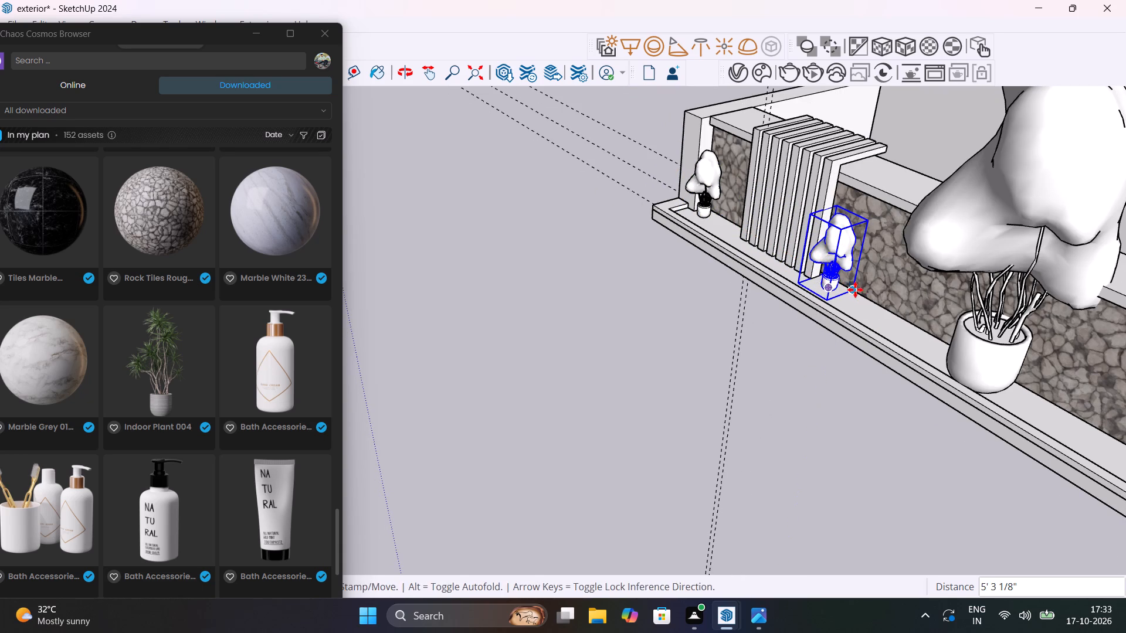
# Copy the small potted plant about 7' 1 1/16" along the bed to just before the wall lamp on the stone panel.
pyautogui.click(855, 288)
pyautogui.scroll(-7, 890, 308)
pyautogui.scroll(8, 1006, 363)
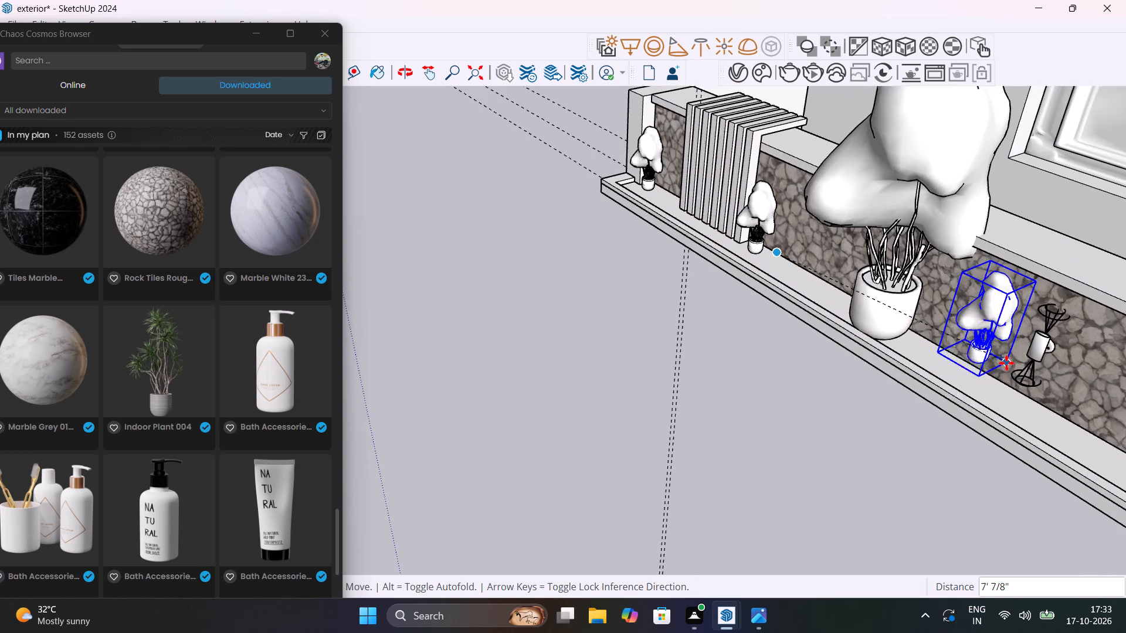
pyautogui.moveTo(989, 372); pyautogui.dragTo(814, 323, button='middle')
pyautogui.scroll(1, 814, 323)
pyautogui.moveTo(869, 361); pyautogui.dragTo(957, 284, button='middle')
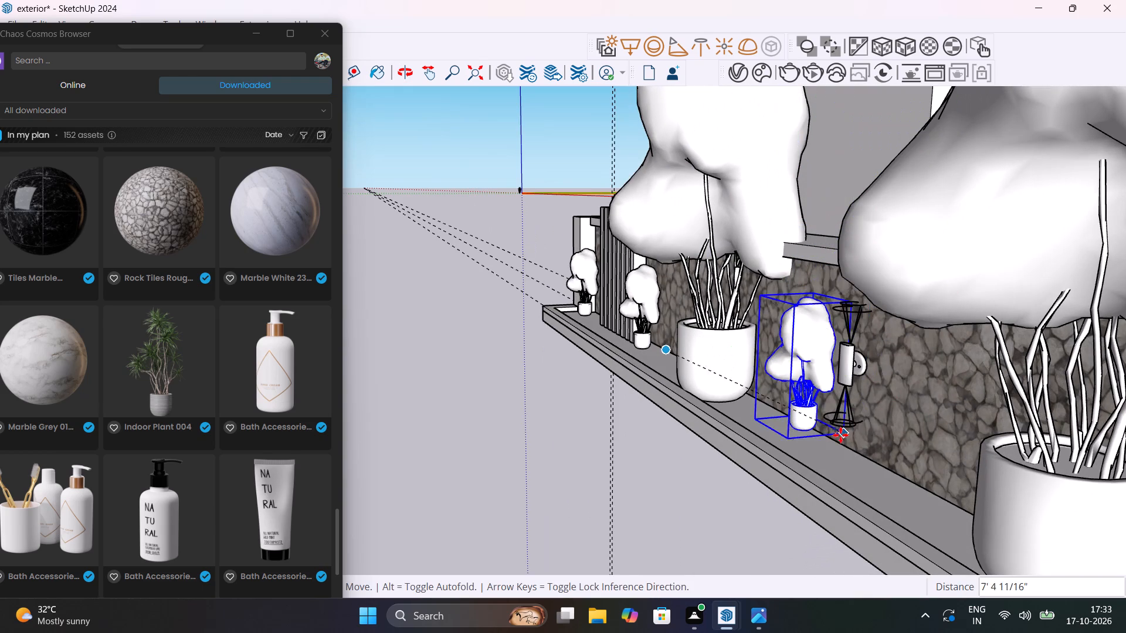
pyautogui.click(835, 432)
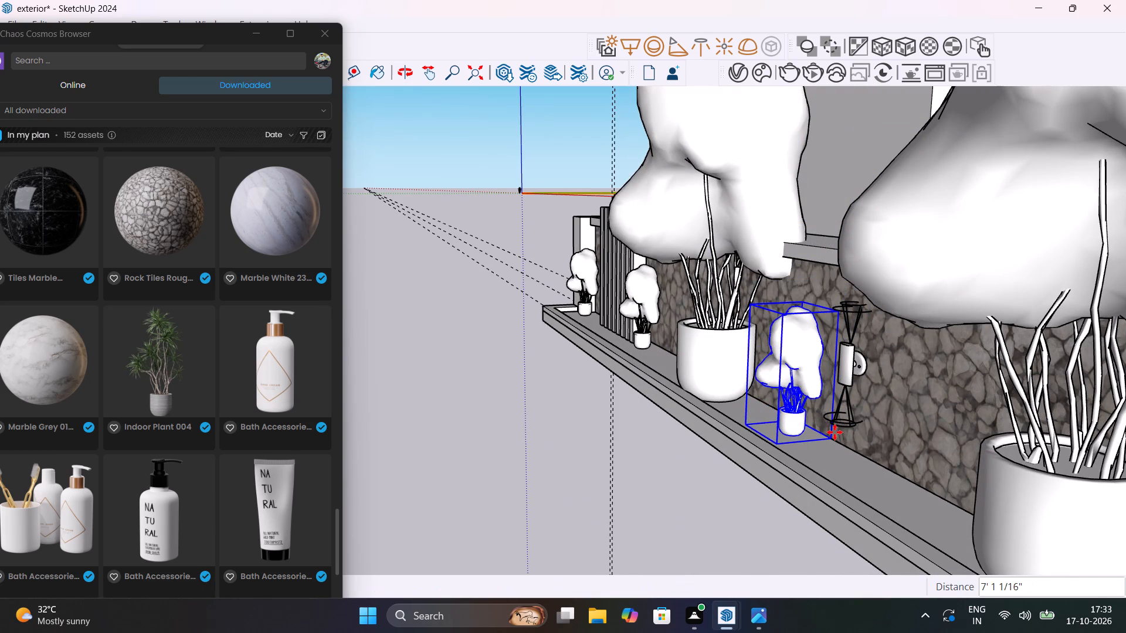
# Copy the small potted plant by the wall lamp about 6' along to the far end of the bed.
pyautogui.click(835, 432)
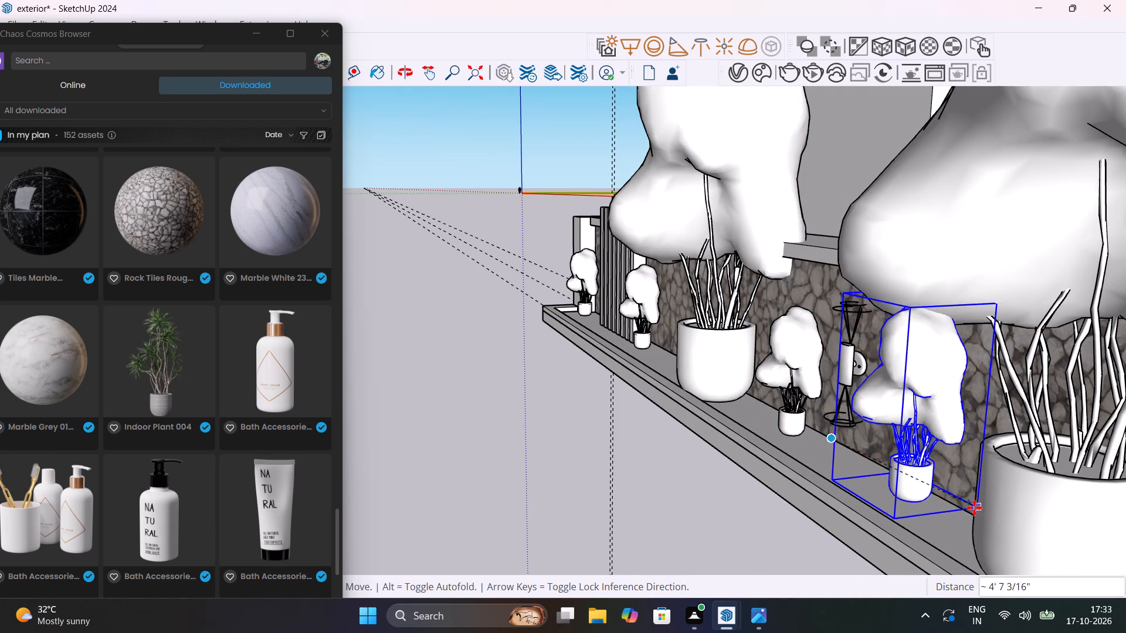
pyautogui.scroll(-11, 934, 466)
pyautogui.scroll(2, 1019, 518)
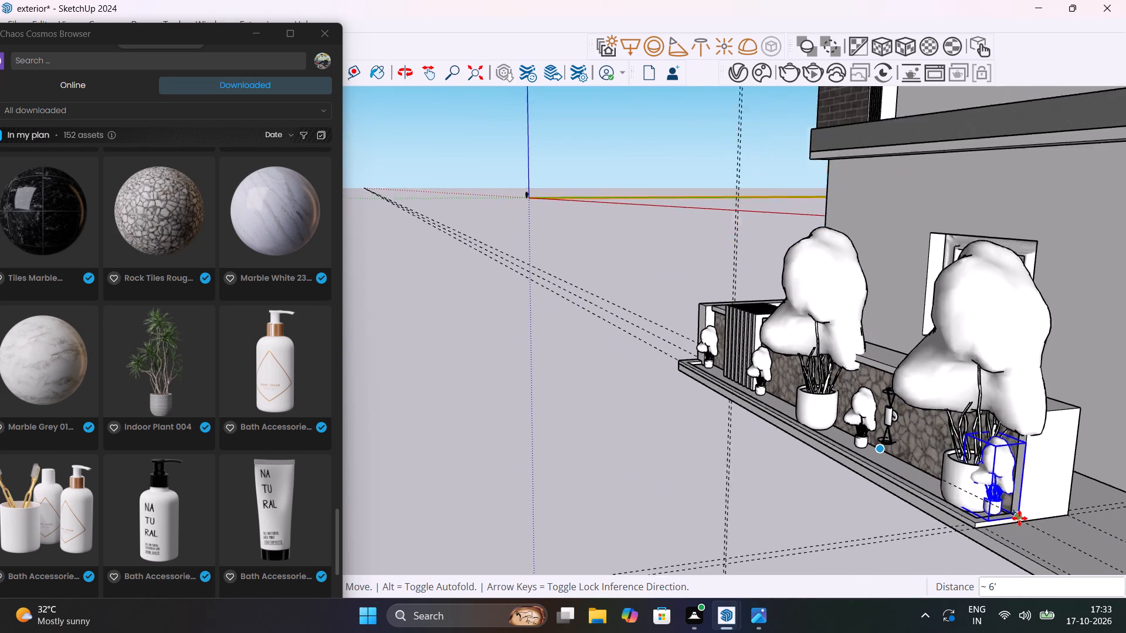
pyautogui.scroll(13, 1019, 518)
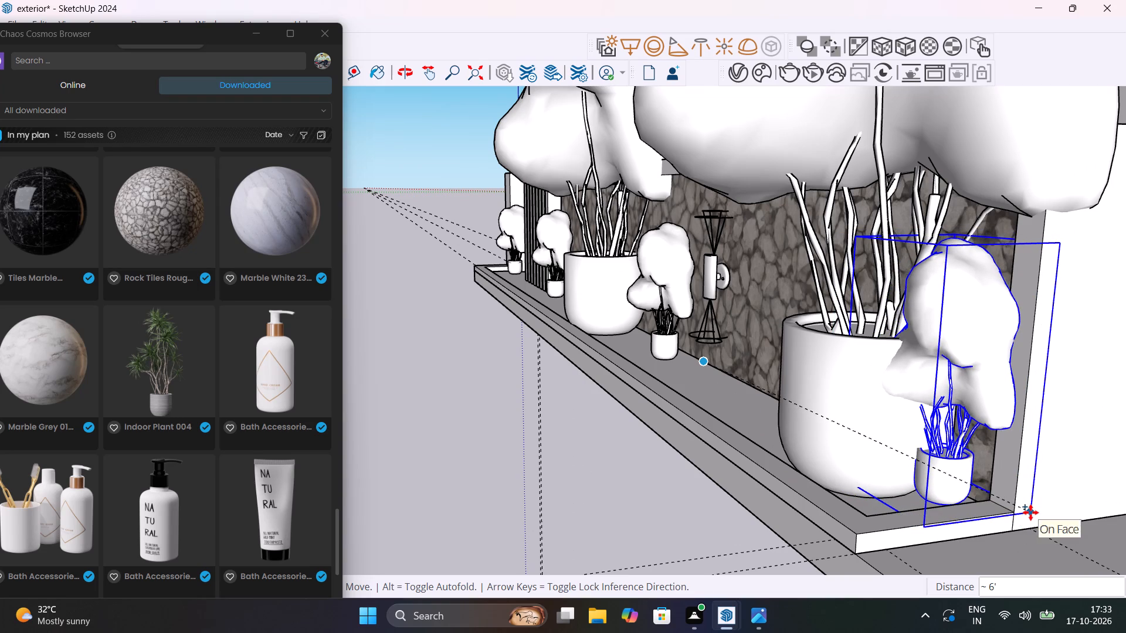
pyautogui.click(1032, 518)
pyautogui.press('space')
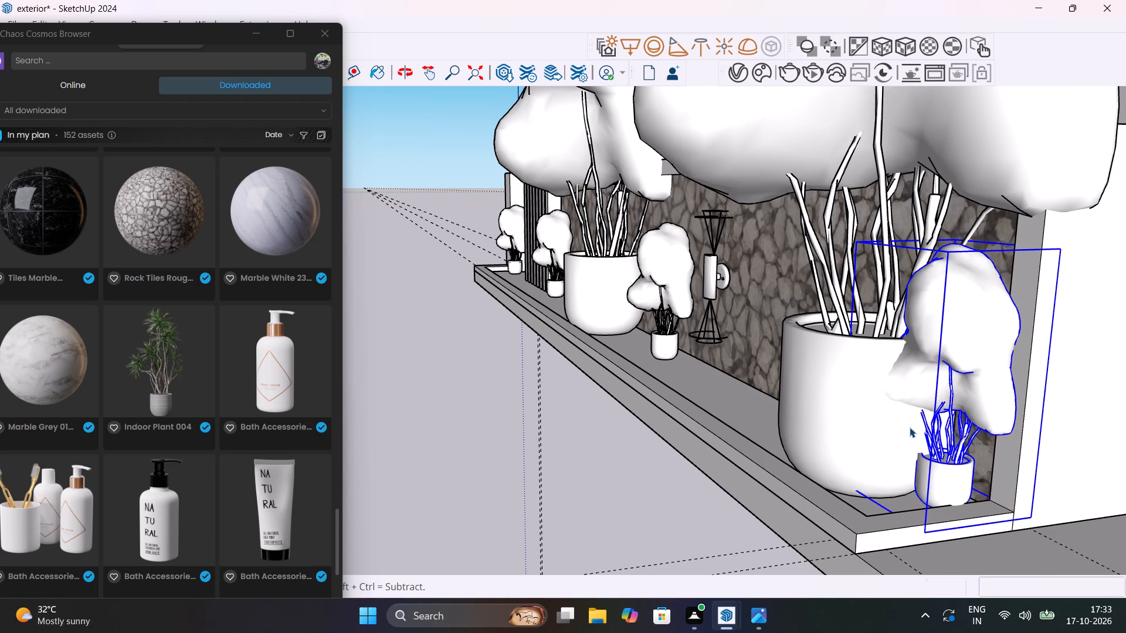
# Delete the two remaining full-size potted plants from the front bed.
pyautogui.click(844, 400)
pyautogui.press('Delete')
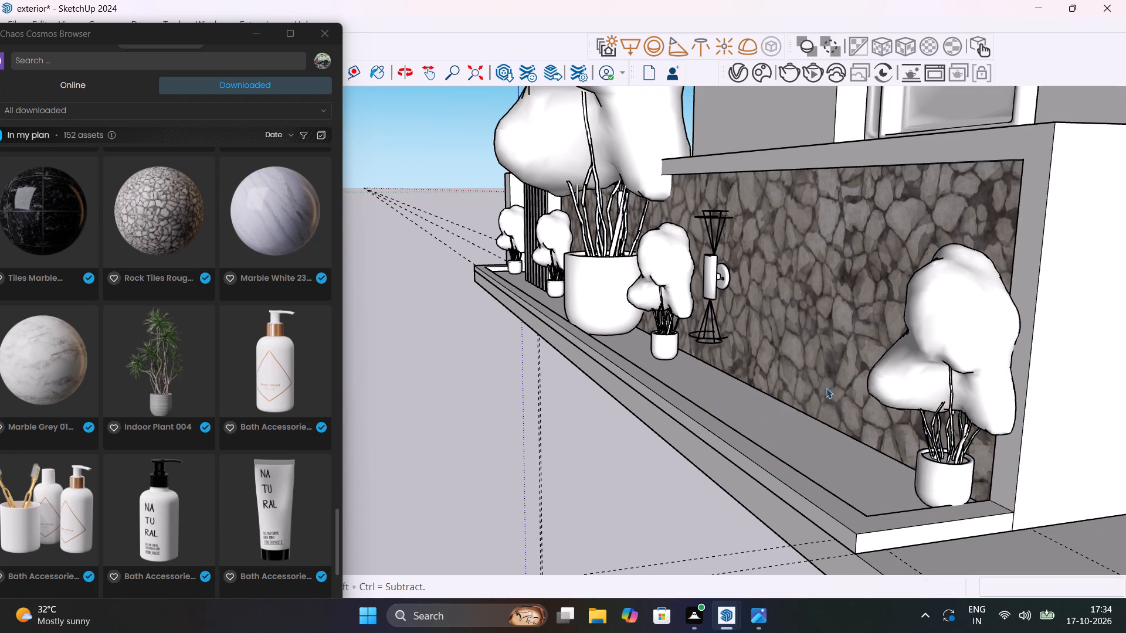
pyautogui.click(603, 290)
pyautogui.press('Delete')
# Find Plant 260 031 02 among the downloaded Cosmos assets and import it into the model.
pyautogui.scroll(-11, 637, 283)
pyautogui.scroll(9, 181, 355)
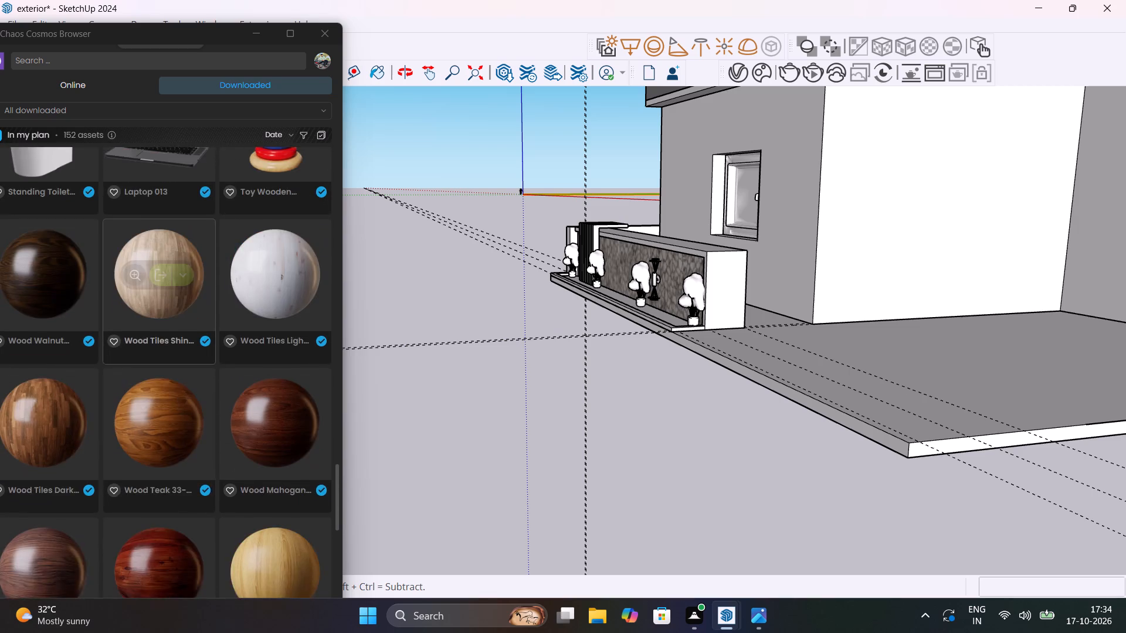
pyautogui.scroll(20, 188, 350)
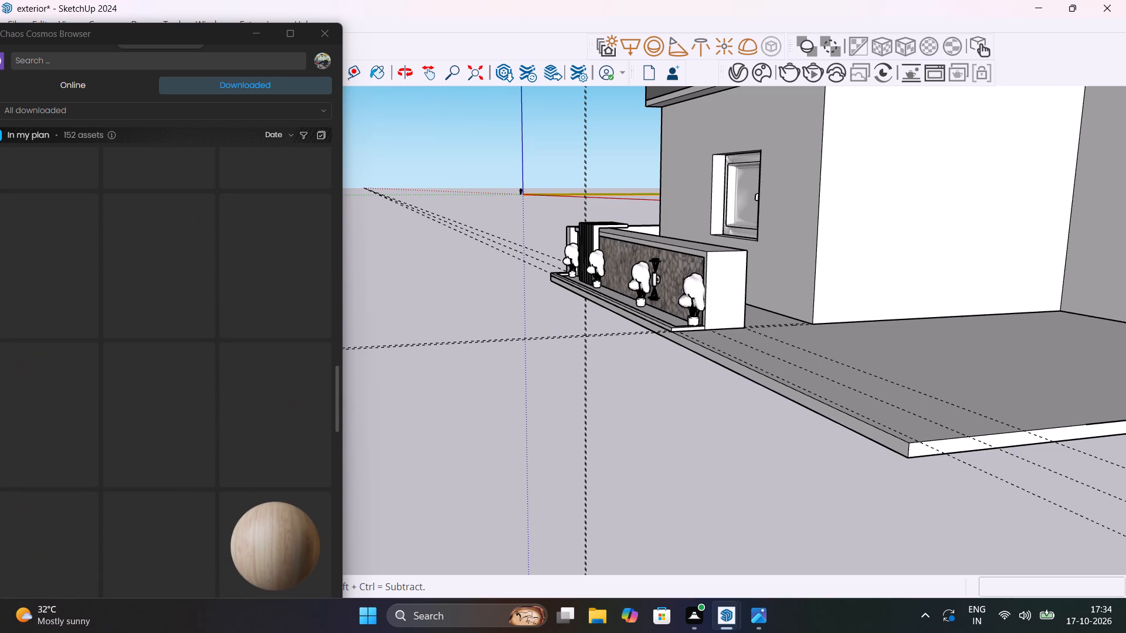
pyautogui.scroll(-9, 189, 345)
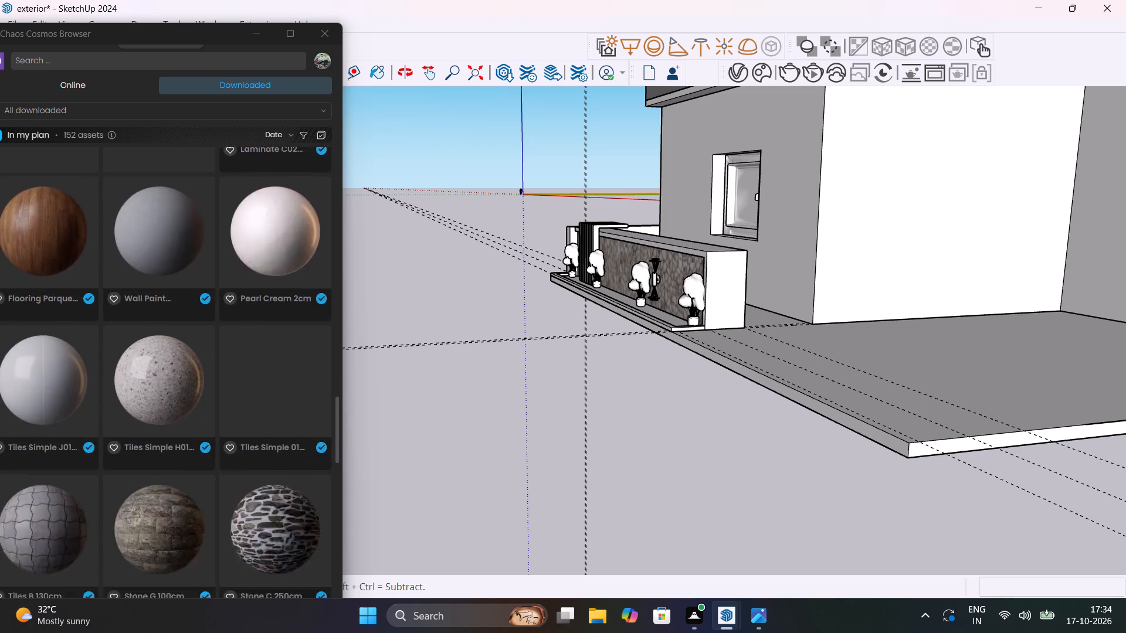
pyautogui.scroll(-13, 189, 345)
pyautogui.scroll(-8, 189, 345)
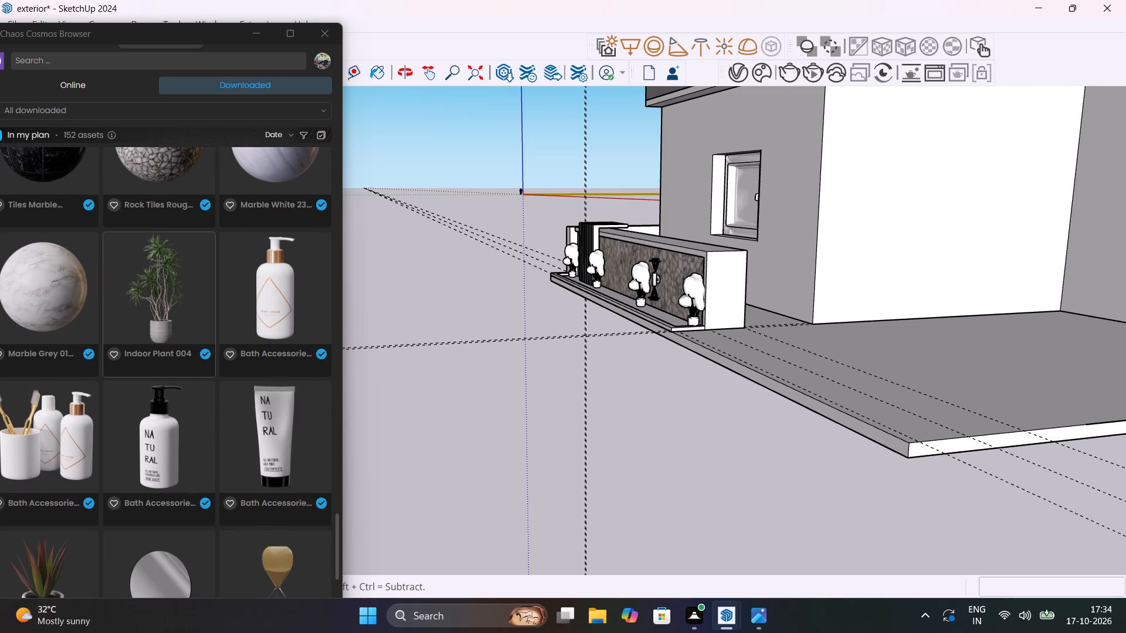
pyautogui.scroll(-5, 189, 345)
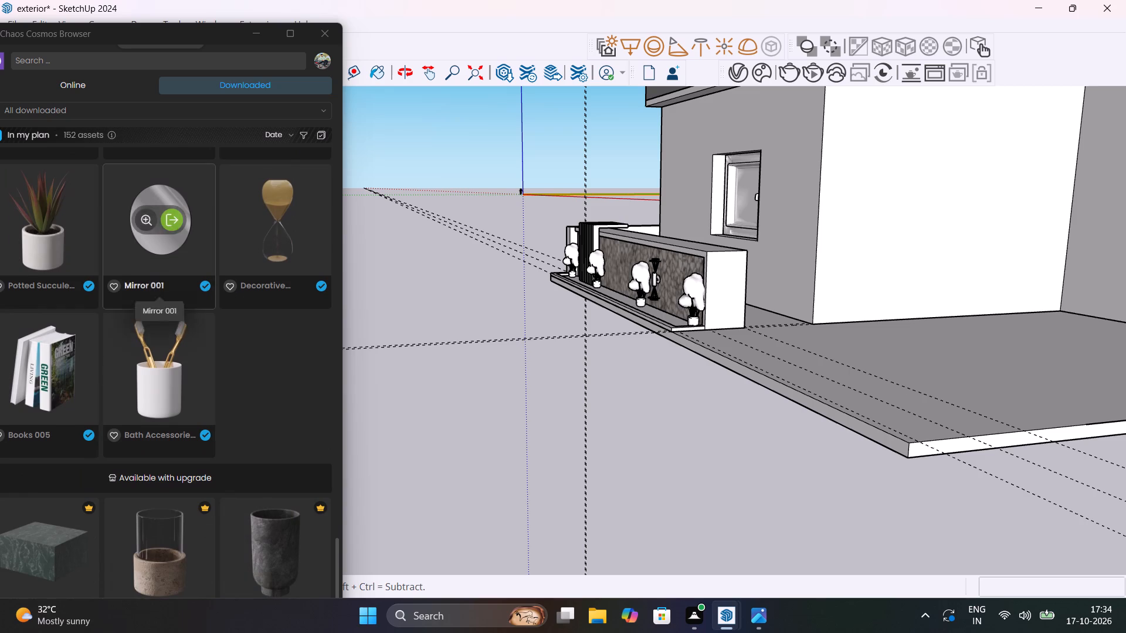
pyautogui.scroll(20, 155, 283)
pyautogui.scroll(8, 155, 283)
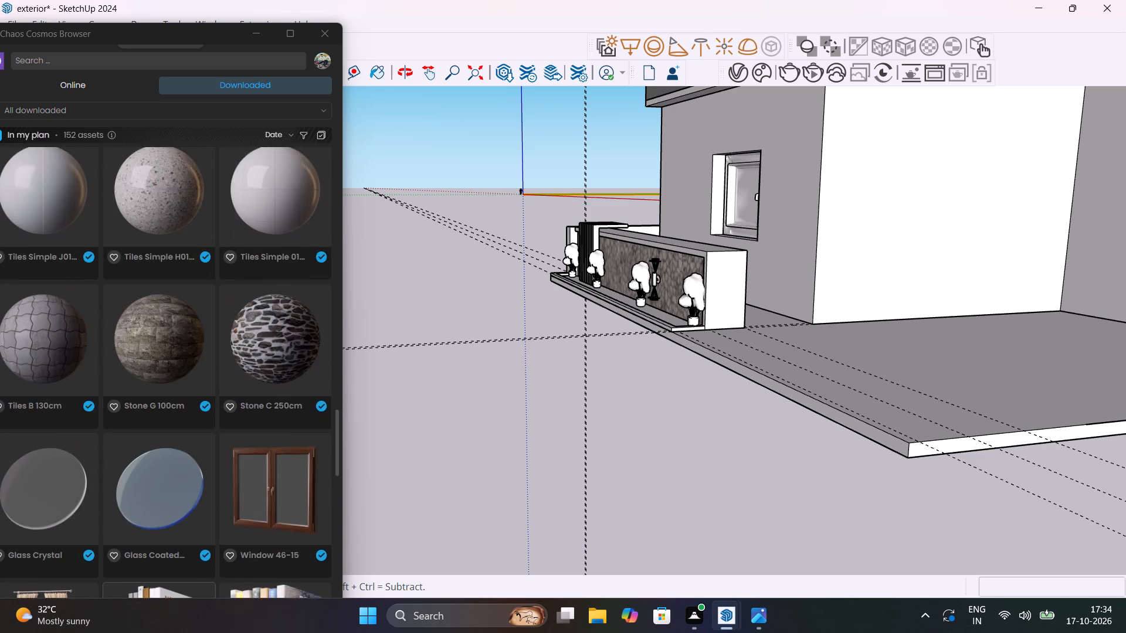
pyautogui.scroll(11, 155, 282)
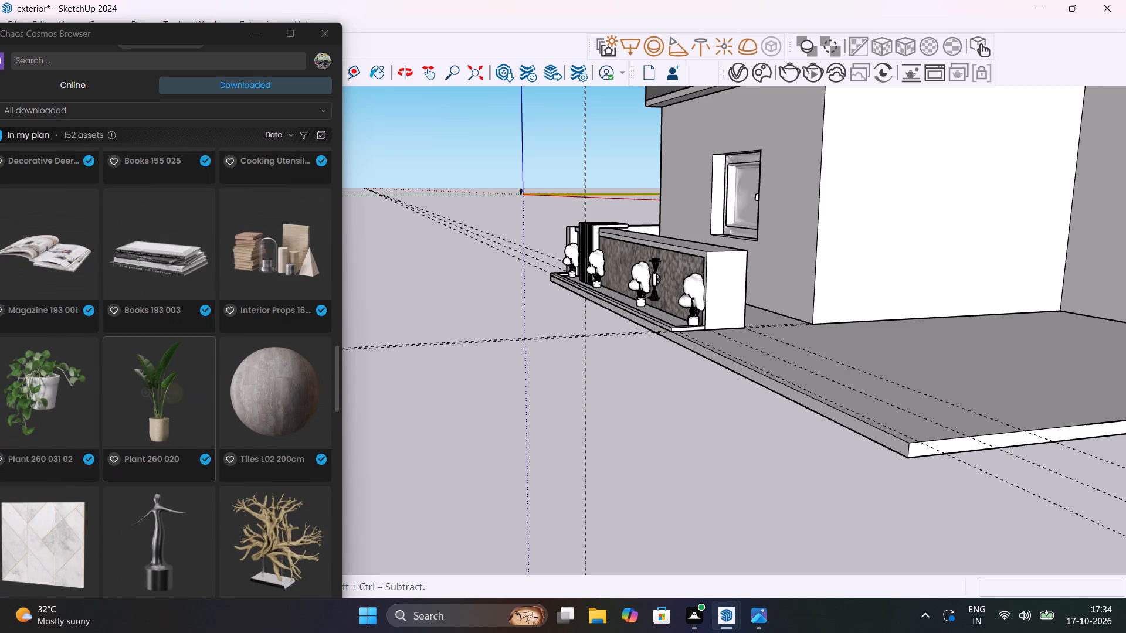
pyautogui.click(53, 389)
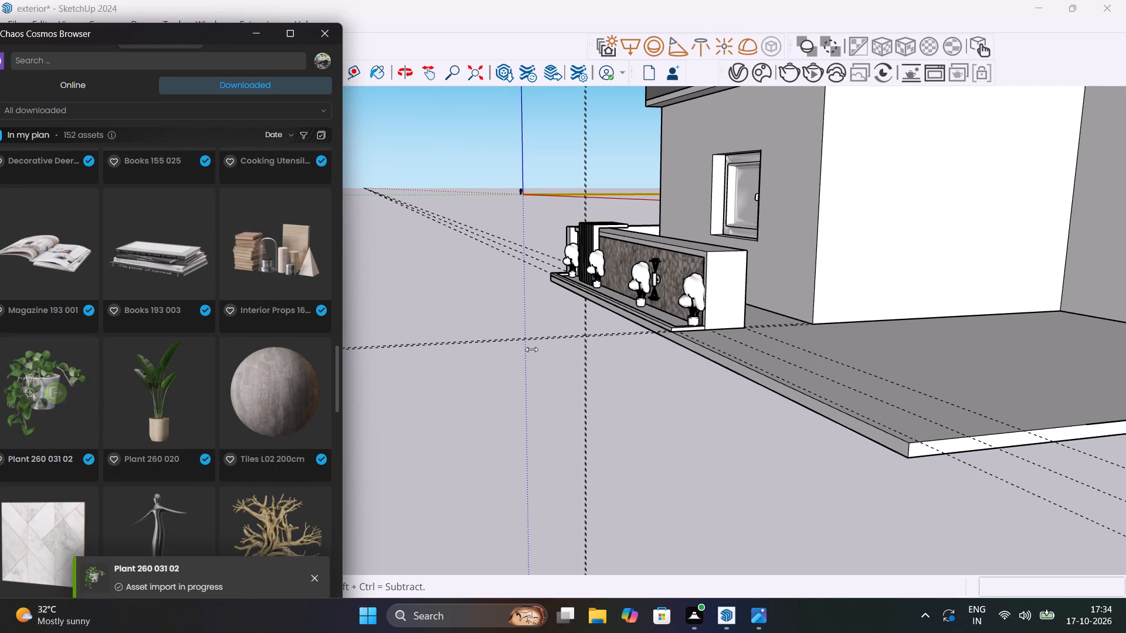
# Place a Plant 260 031 02 in the bed between the first small potted plant and the slats.
pyautogui.scroll(1, 597, 288)
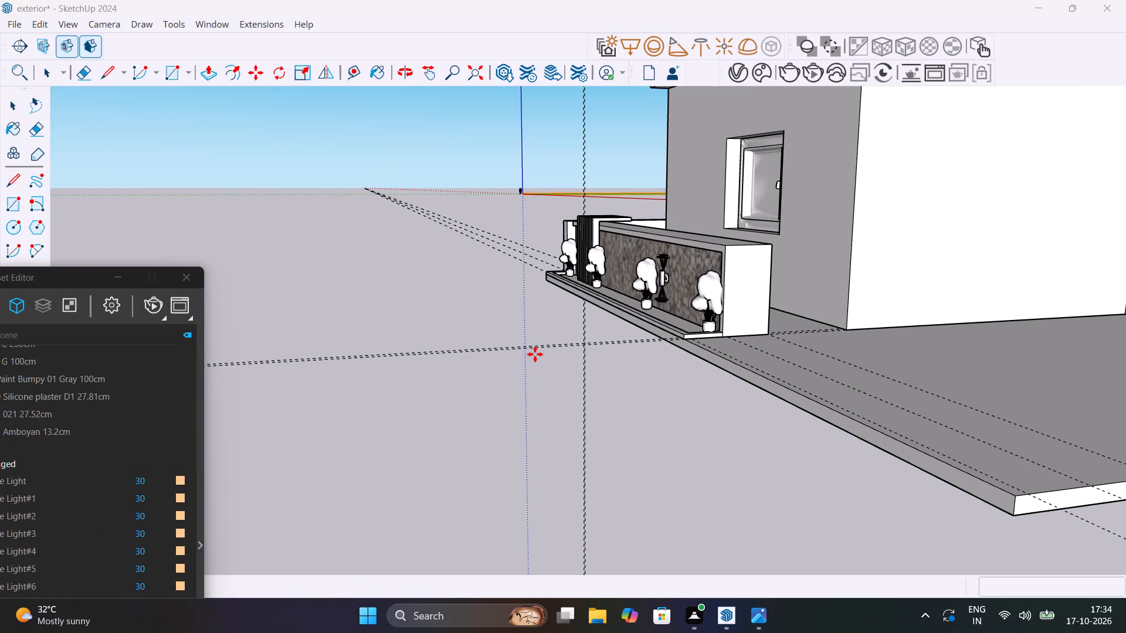
pyautogui.scroll(6, 547, 315)
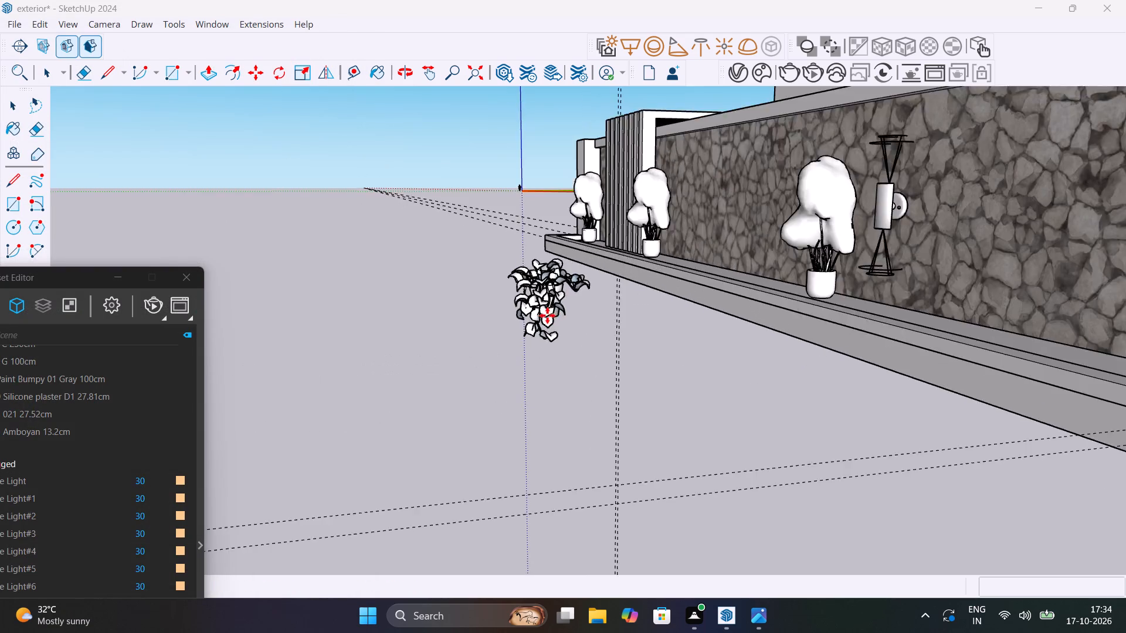
pyautogui.scroll(6, 547, 315)
pyautogui.moveTo(645, 324); pyautogui.dragTo(667, 348, button='middle')
pyautogui.scroll(-5, 670, 349)
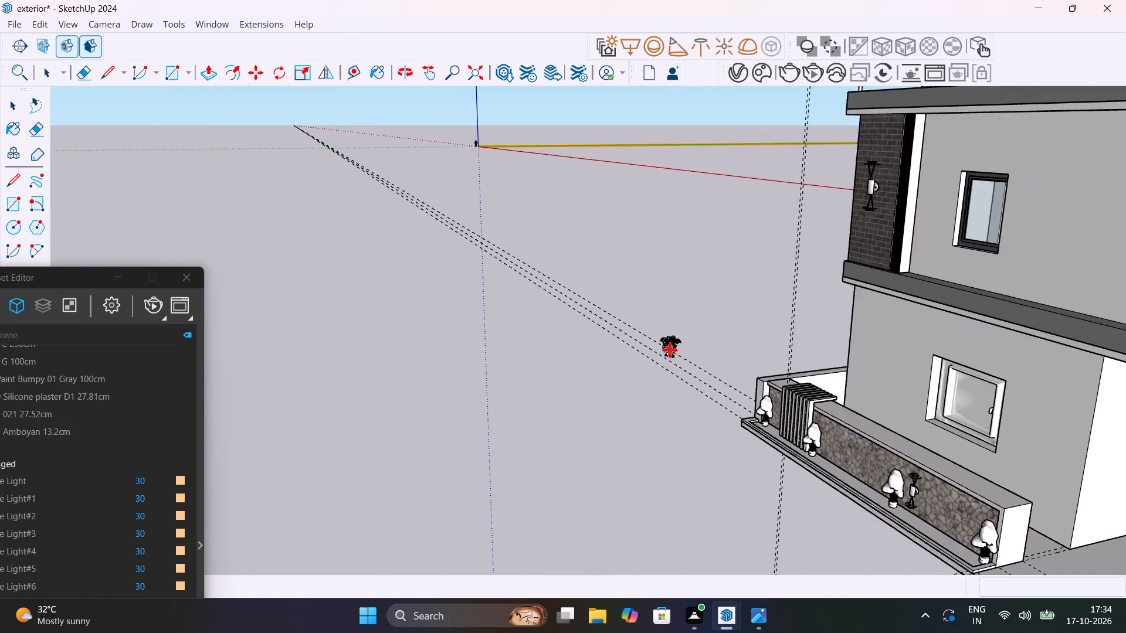
pyautogui.scroll(-8, 670, 350)
pyautogui.scroll(20, 718, 397)
pyautogui.scroll(2, 718, 397)
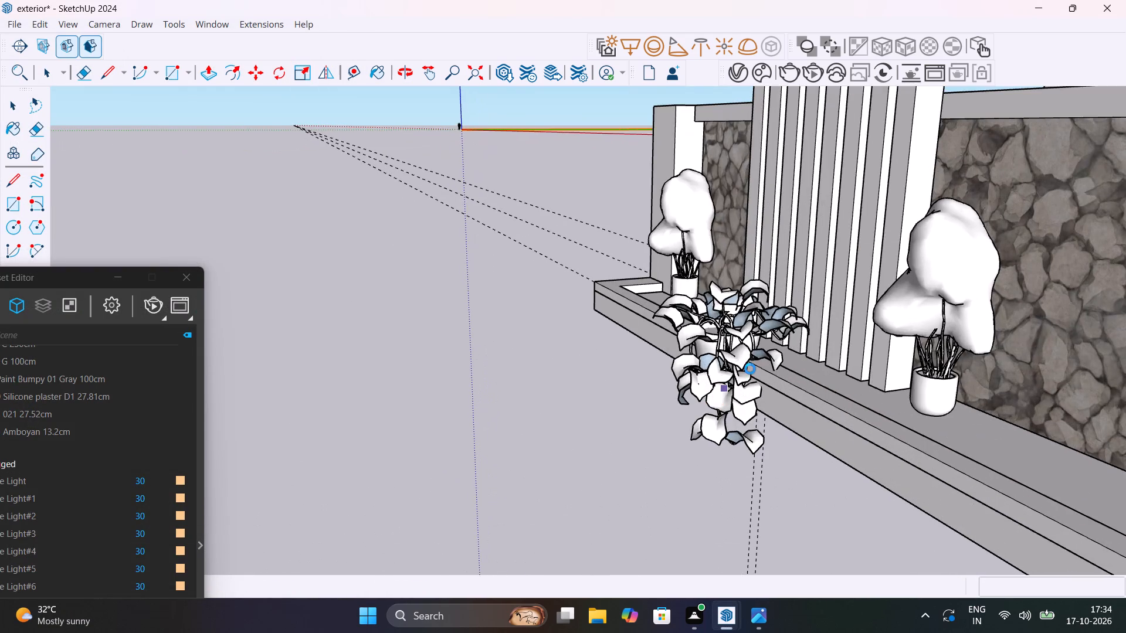
pyautogui.moveTo(748, 391); pyautogui.dragTo(723, 523, button='middle')
pyautogui.scroll(11, 723, 324)
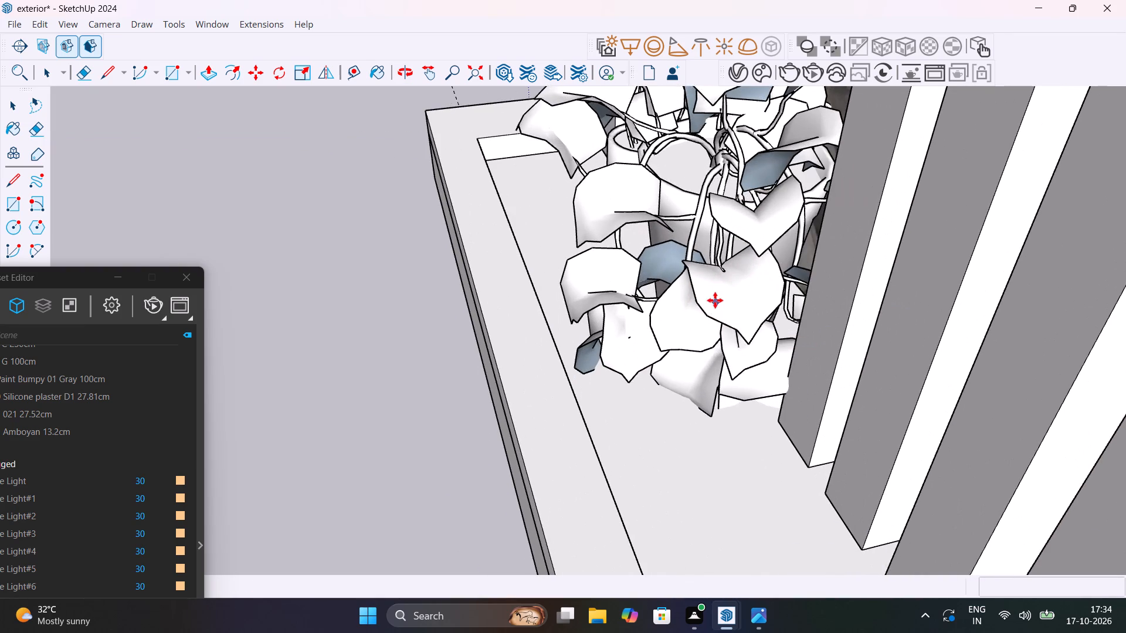
pyautogui.moveTo(712, 304); pyautogui.dragTo(943, 311, button='middle')
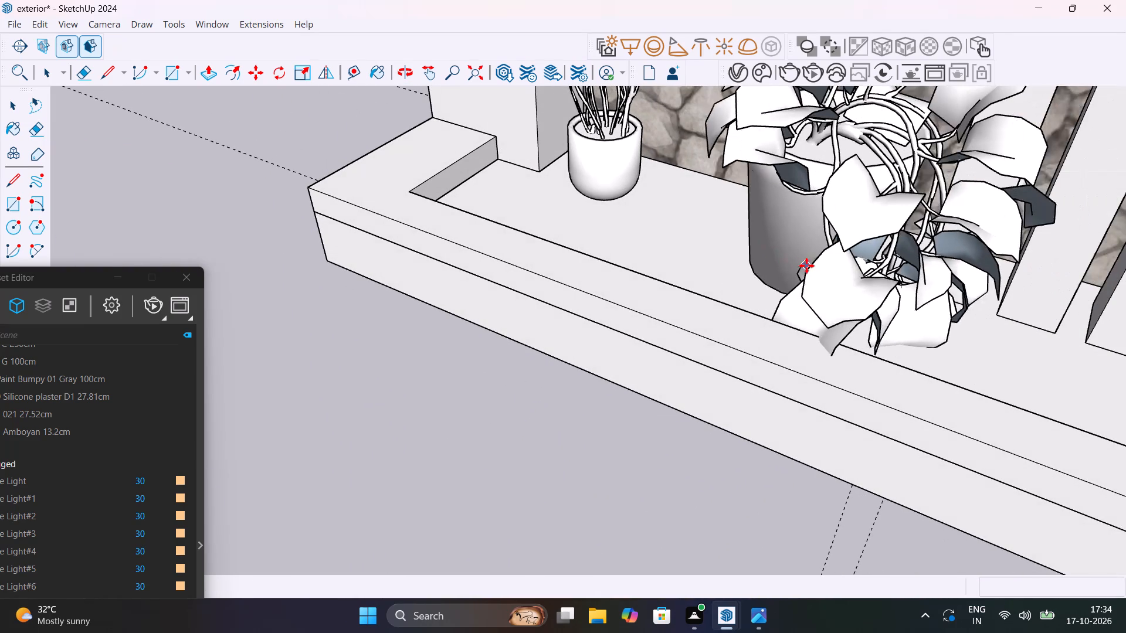
pyautogui.moveTo(820, 254); pyautogui.dragTo(1005, 240, button='middle')
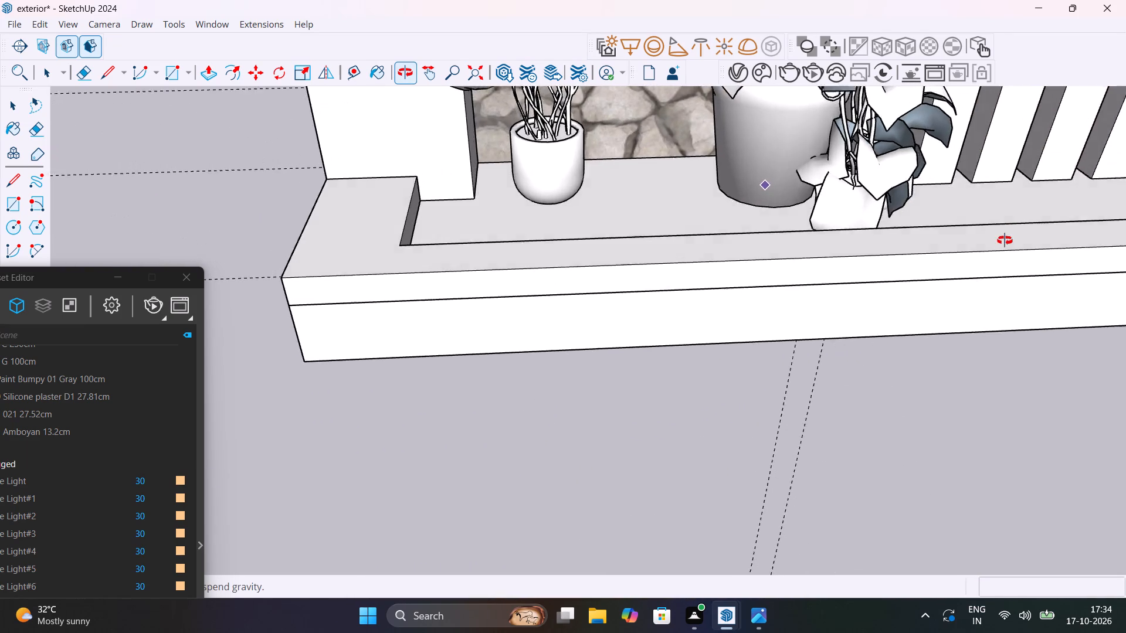
pyautogui.moveTo(1005, 240); pyautogui.dragTo(859, 319, button='middle')
pyautogui.click(764, 250)
# Place a second Plant 260 031 02 in the bed beside the small potted plant past the slats.
pyautogui.scroll(-2, 818, 264)
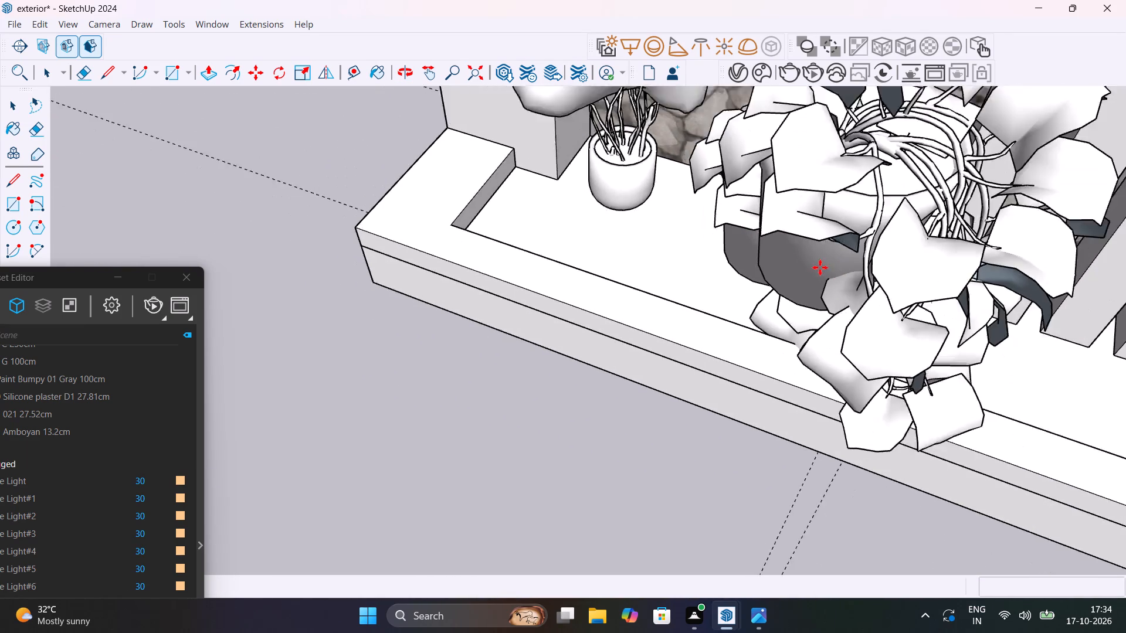
pyautogui.scroll(-17, 820, 267)
pyautogui.moveTo(872, 289); pyautogui.dragTo(580, 97, button='middle')
pyautogui.keyDown('shift'); pyautogui.scroll(-1, 704, 148); pyautogui.keyUp('shift')
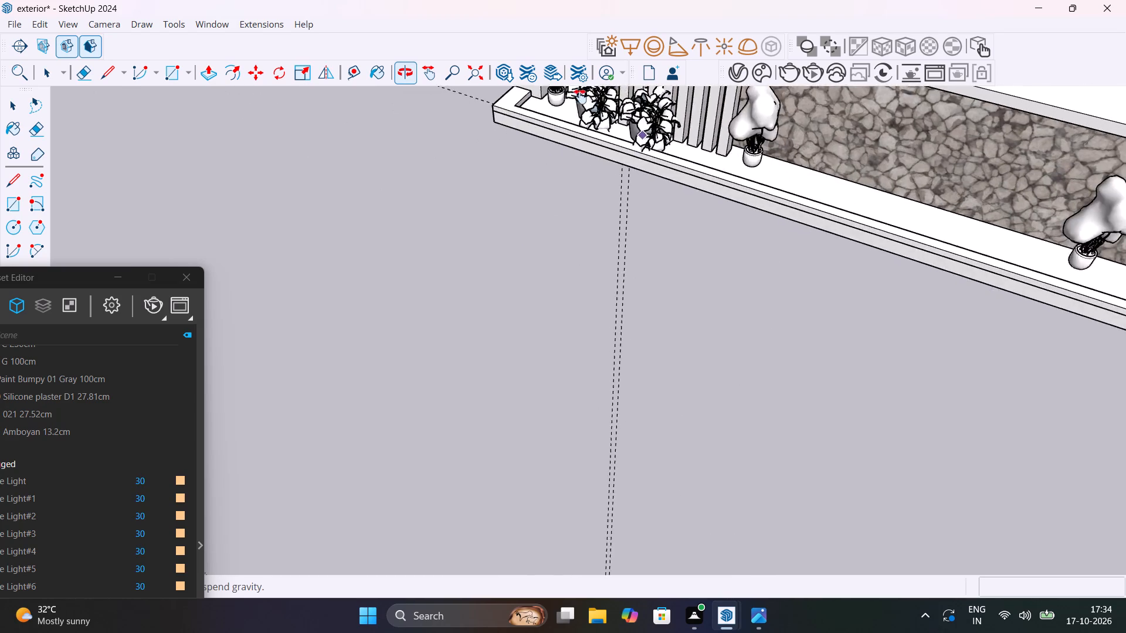
pyautogui.moveTo(580, 97); pyautogui.dragTo(511, 91, button='middle')
pyautogui.scroll(9, 768, 164)
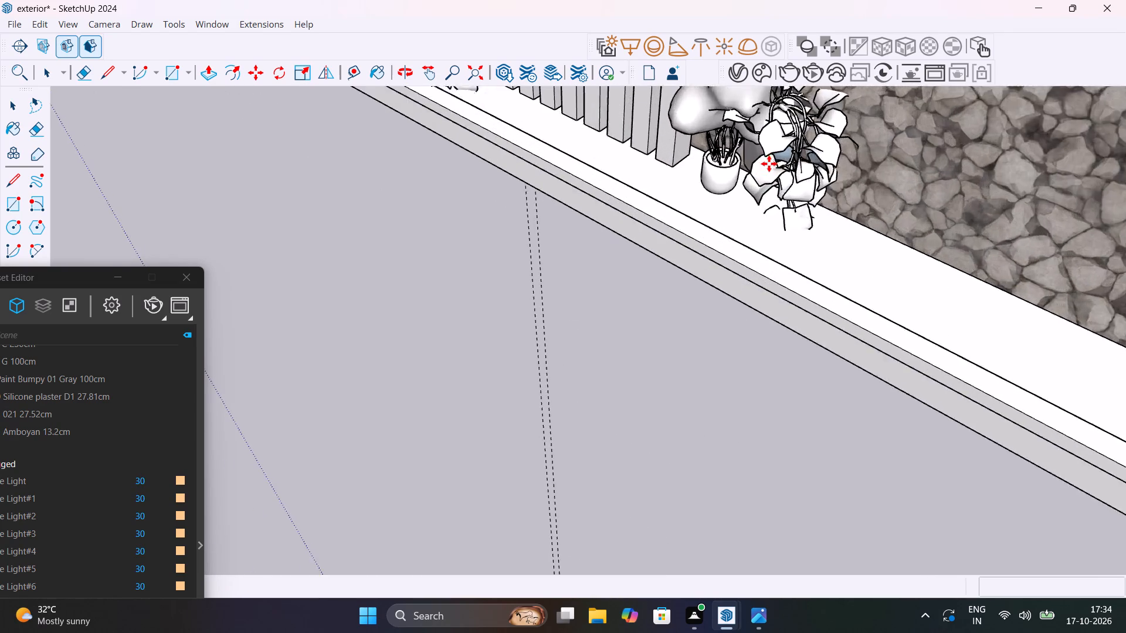
pyautogui.scroll(1, 769, 164)
pyautogui.moveTo(796, 182); pyautogui.dragTo(511, 105, button='middle')
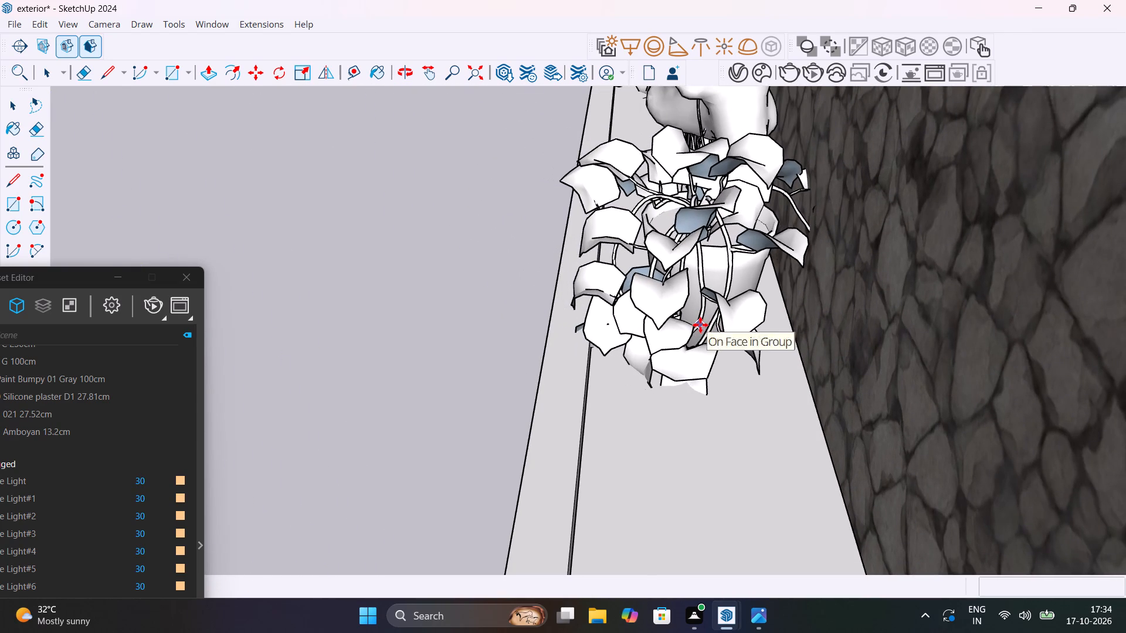
pyautogui.click(702, 326)
# Place a third Plant 260 031 02 right next to the second one, along the stone panel.
pyautogui.scroll(-13, 710, 318)
pyautogui.moveTo(717, 377); pyautogui.dragTo(757, 307, button='middle')
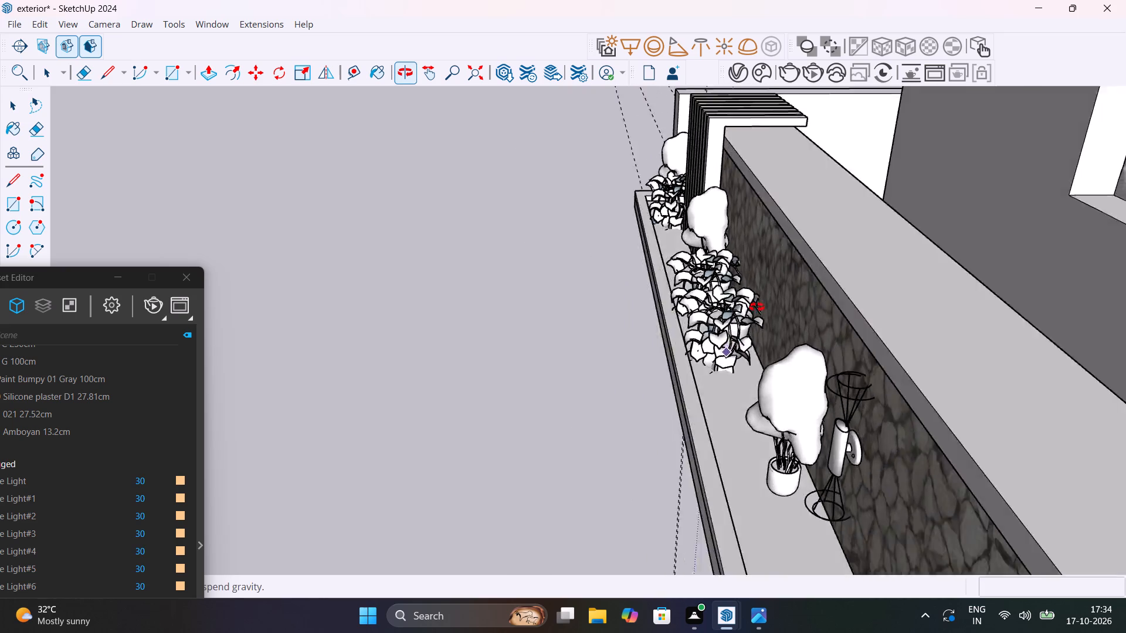
pyautogui.moveTo(757, 307); pyautogui.dragTo(846, 280, button='middle')
pyautogui.scroll(-7, 927, 390)
pyautogui.moveTo(884, 381); pyautogui.dragTo(715, 323, button='middle')
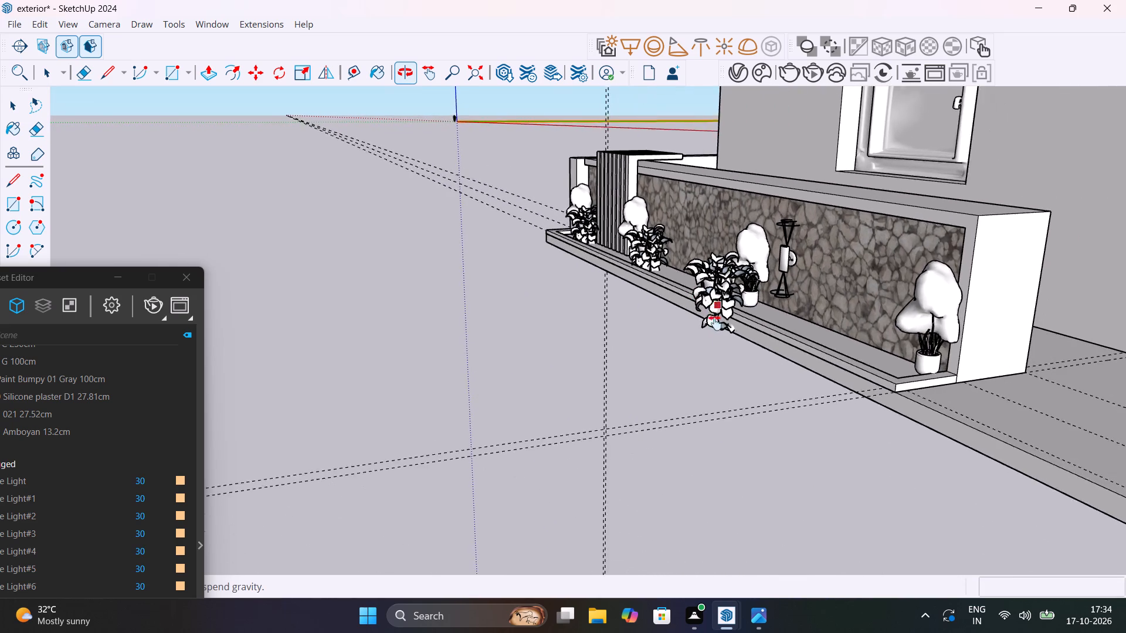
pyautogui.moveTo(715, 323); pyautogui.dragTo(722, 363, button='middle')
pyautogui.scroll(10, 685, 315)
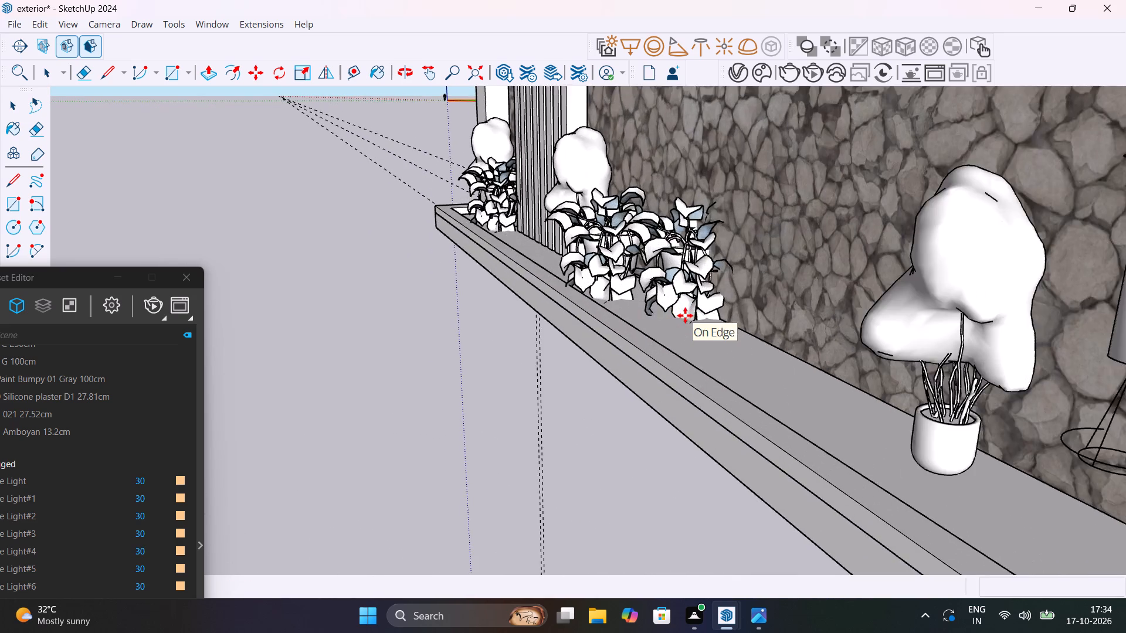
pyautogui.scroll(3, 685, 315)
pyautogui.click(671, 341)
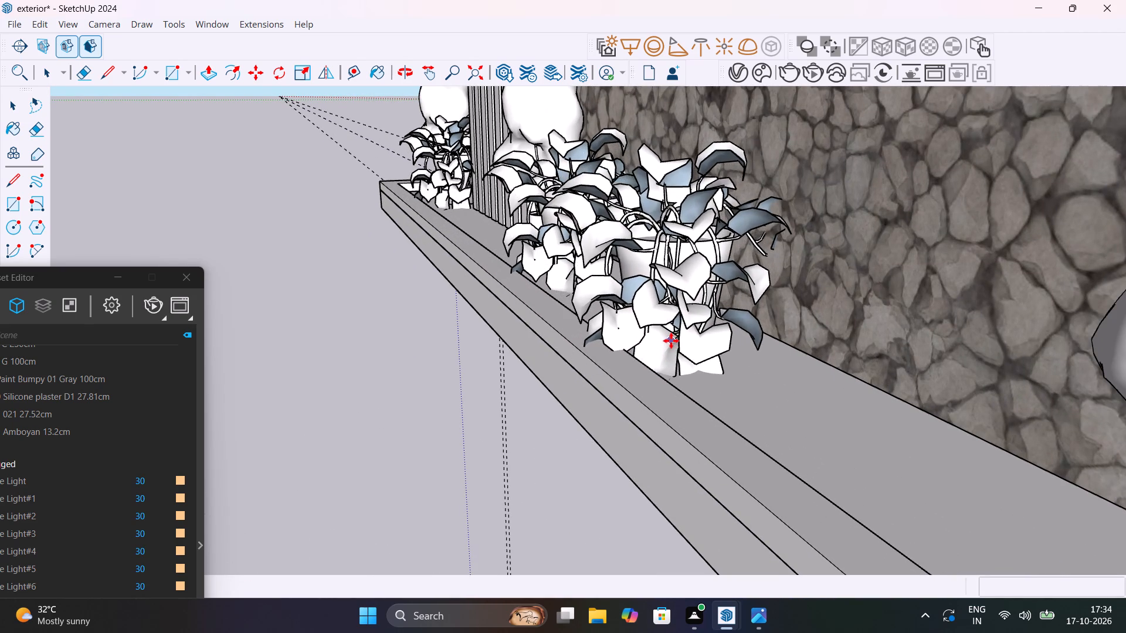
# Place a fourth Plant 260 031 02 beside the small potted plant at the bed's far end, and finish placing.
pyautogui.scroll(-19, 735, 333)
pyautogui.scroll(19, 889, 424)
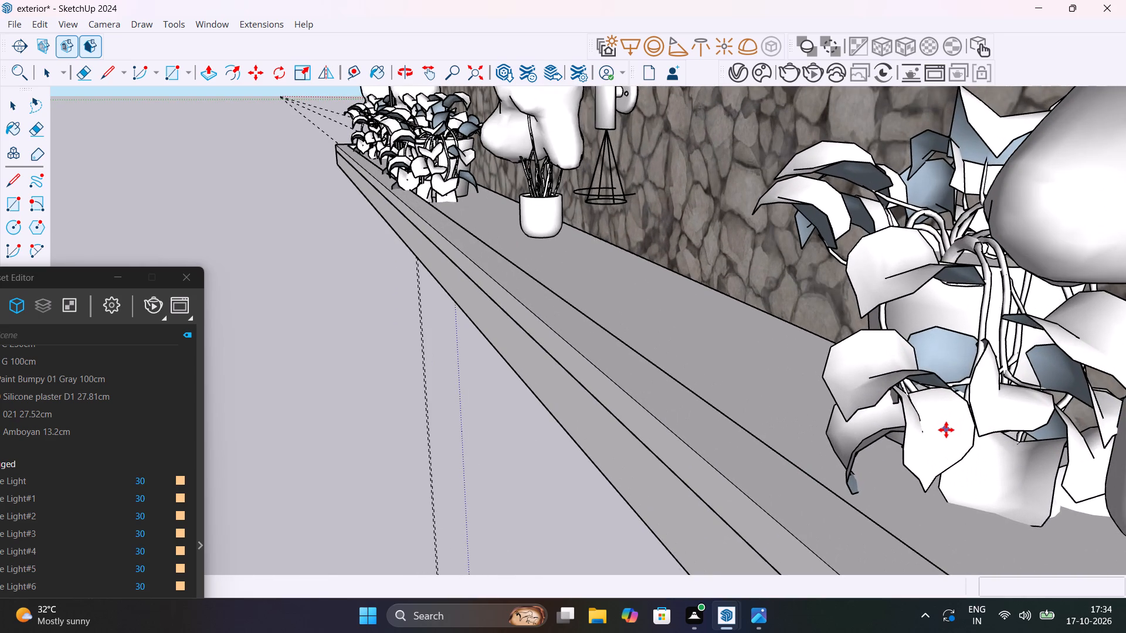
pyautogui.click(946, 430)
pyautogui.scroll(-4, 750, 381)
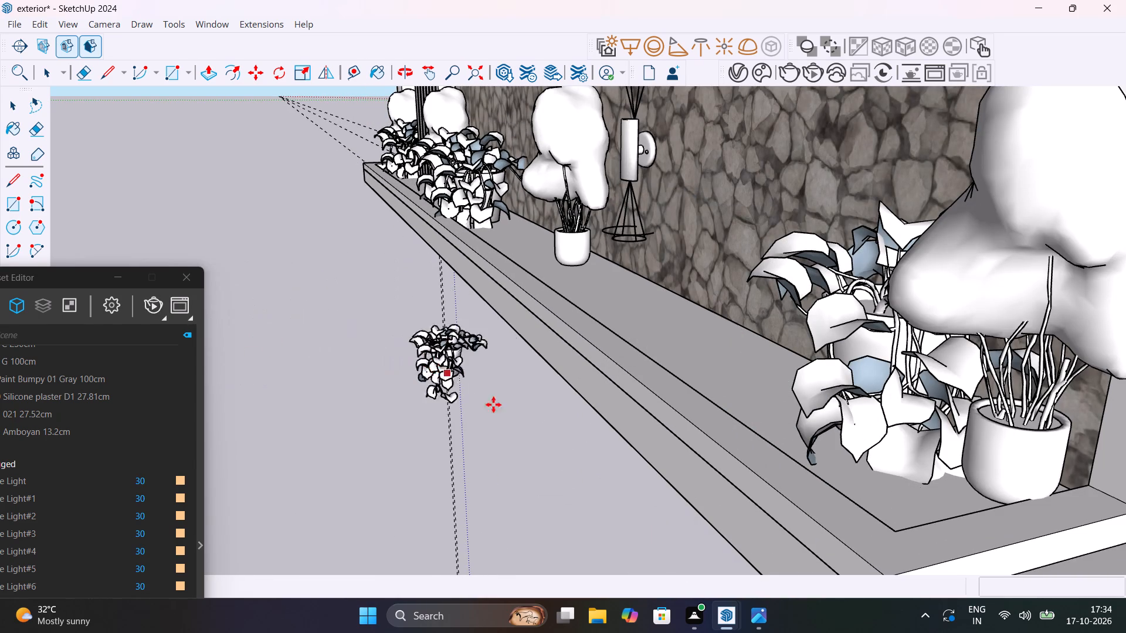
pyautogui.press('space')
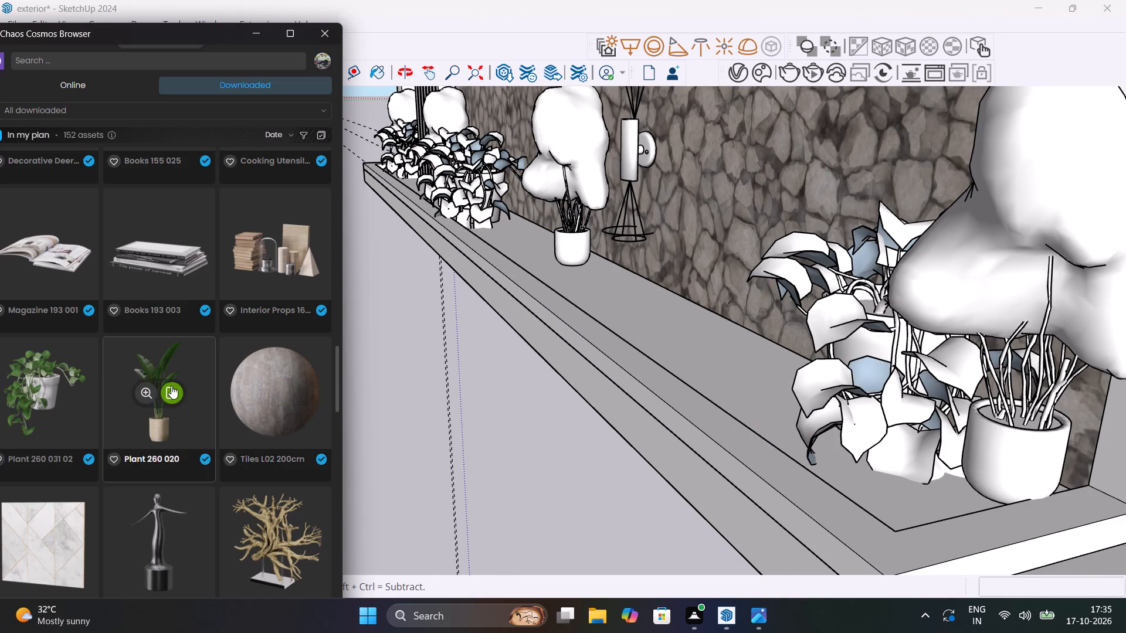
# Place a Plant 260 020 in the front bed beside the Plant 260 031 02 at the bed's driveway end.
pyautogui.click(171, 386)
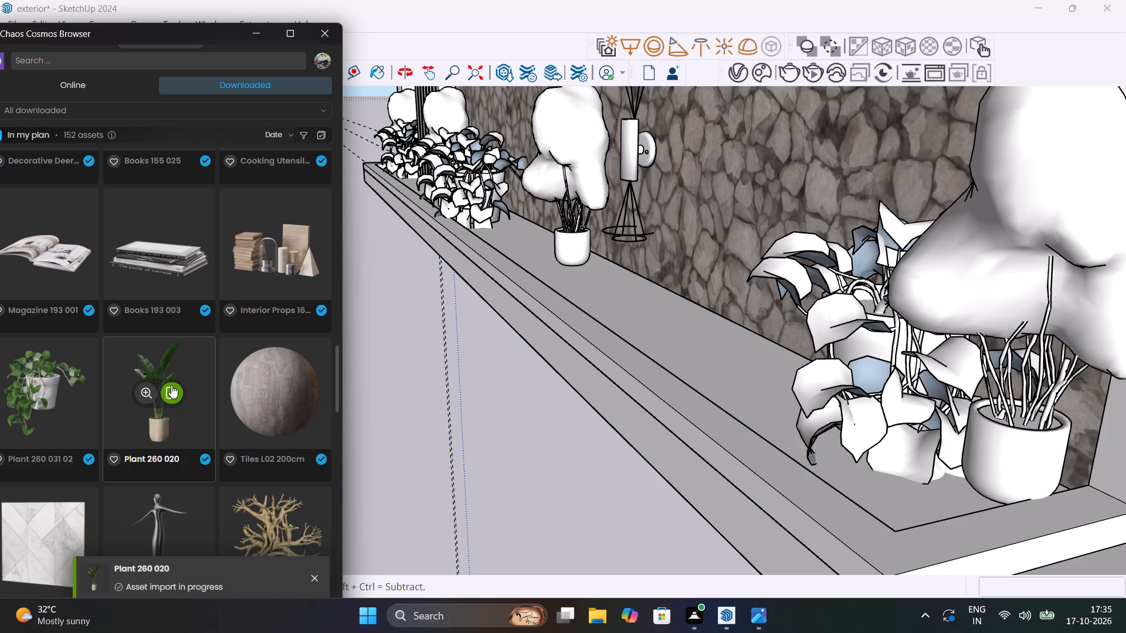
pyautogui.scroll(-8, 721, 374)
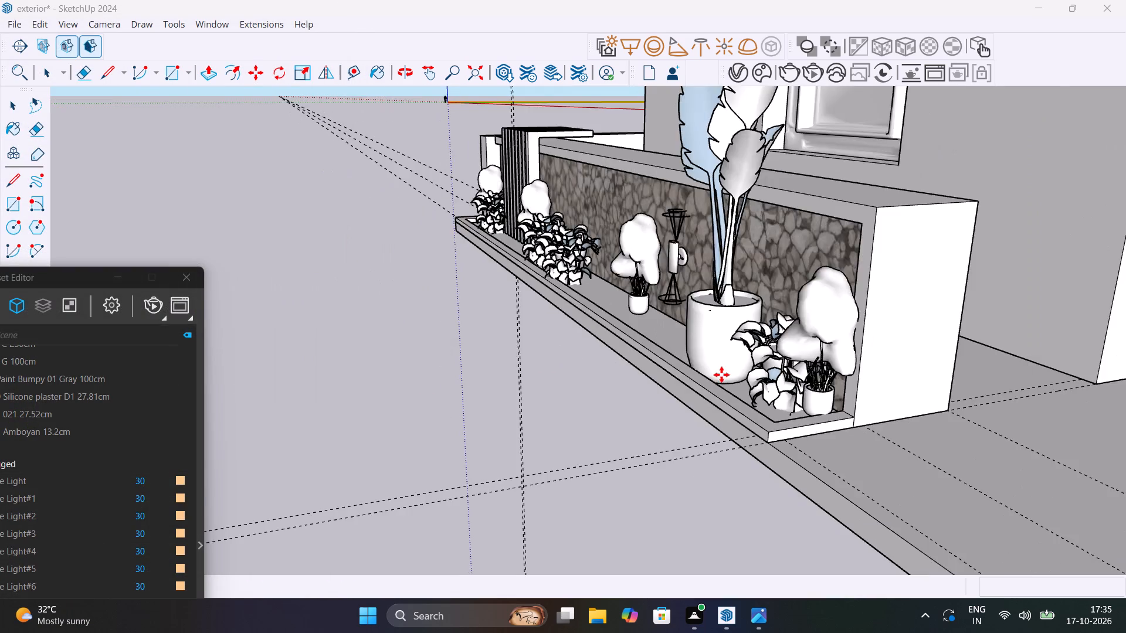
pyautogui.scroll(-7, 721, 375)
pyautogui.scroll(3, 713, 365)
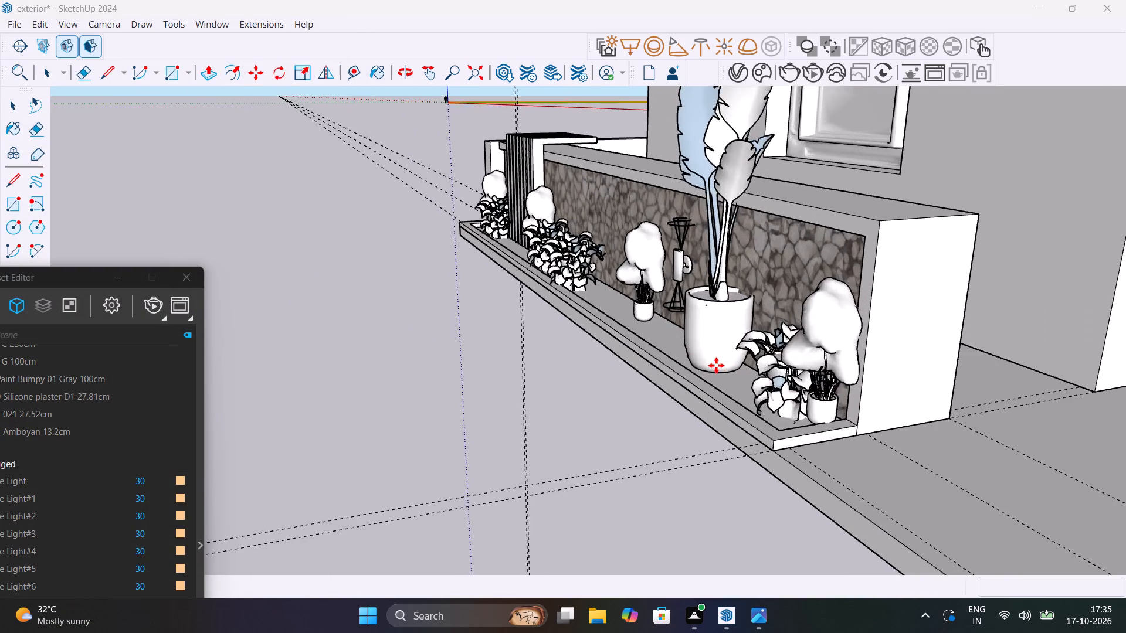
pyautogui.scroll(6, 716, 365)
pyautogui.moveTo(728, 376); pyautogui.dragTo(871, 450, button='middle')
pyautogui.click(738, 349)
# Place a second Plant 260 020 between the pair of Plant 260 031 02 and the middle small potted plant, and finish placing.
pyautogui.scroll(1, 673, 311)
pyautogui.scroll(-6, 673, 310)
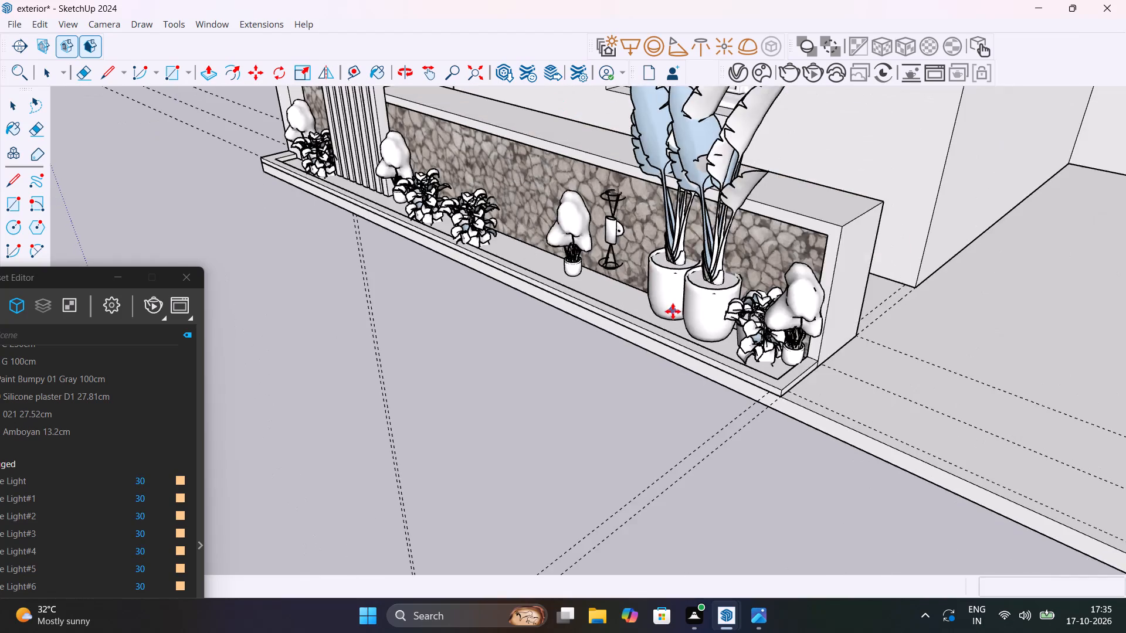
pyautogui.scroll(-6, 673, 311)
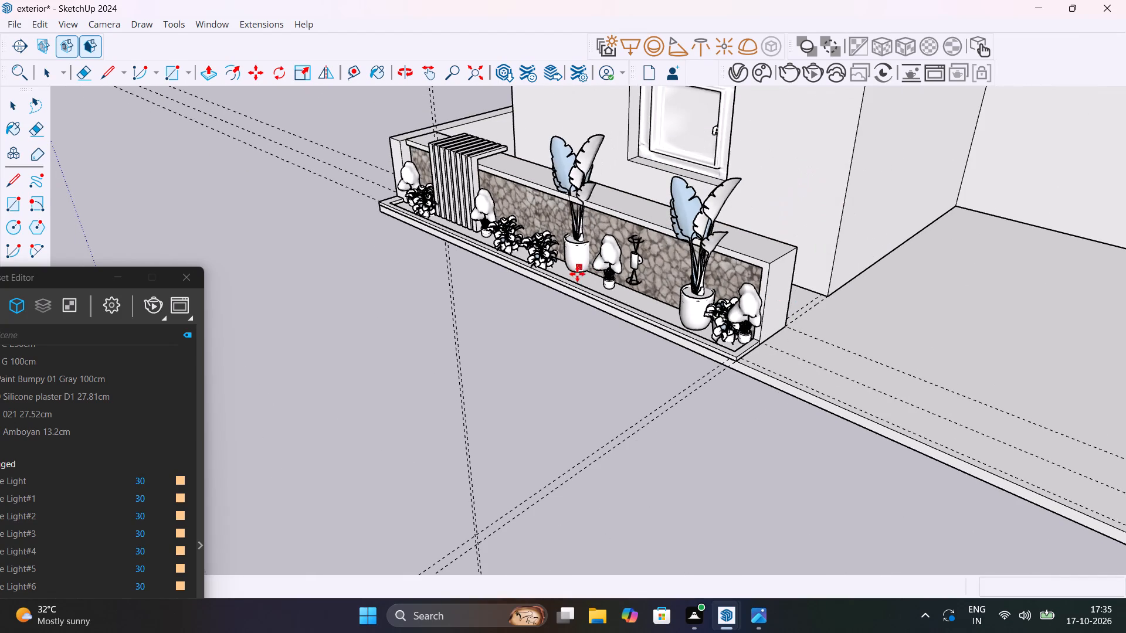
pyautogui.scroll(8, 577, 274)
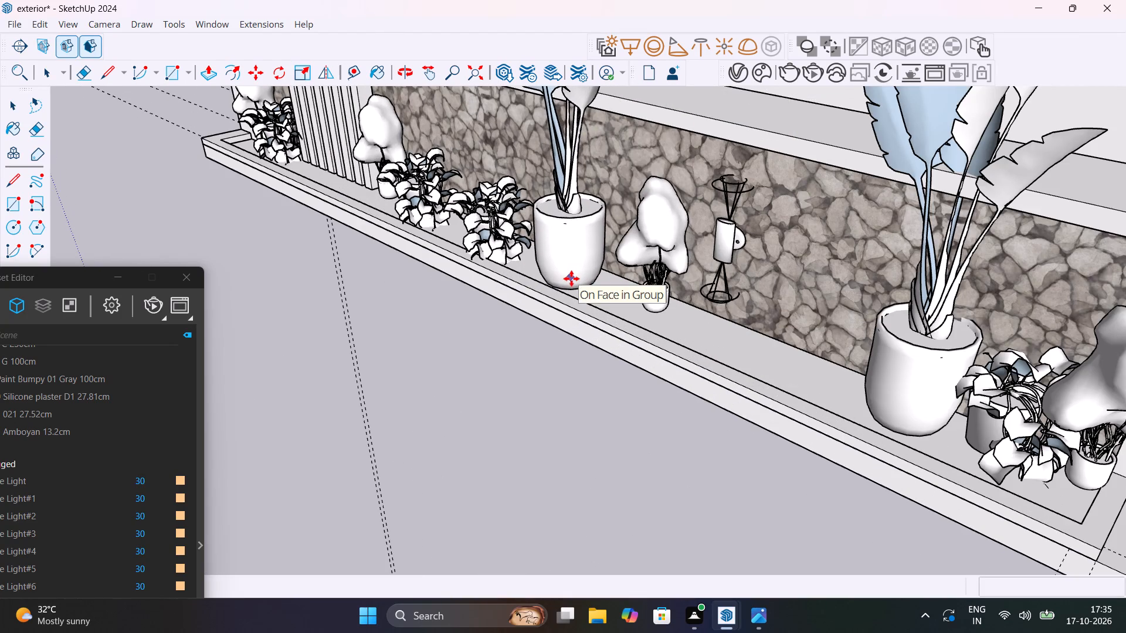
pyautogui.click(571, 278)
pyautogui.scroll(-20, 571, 278)
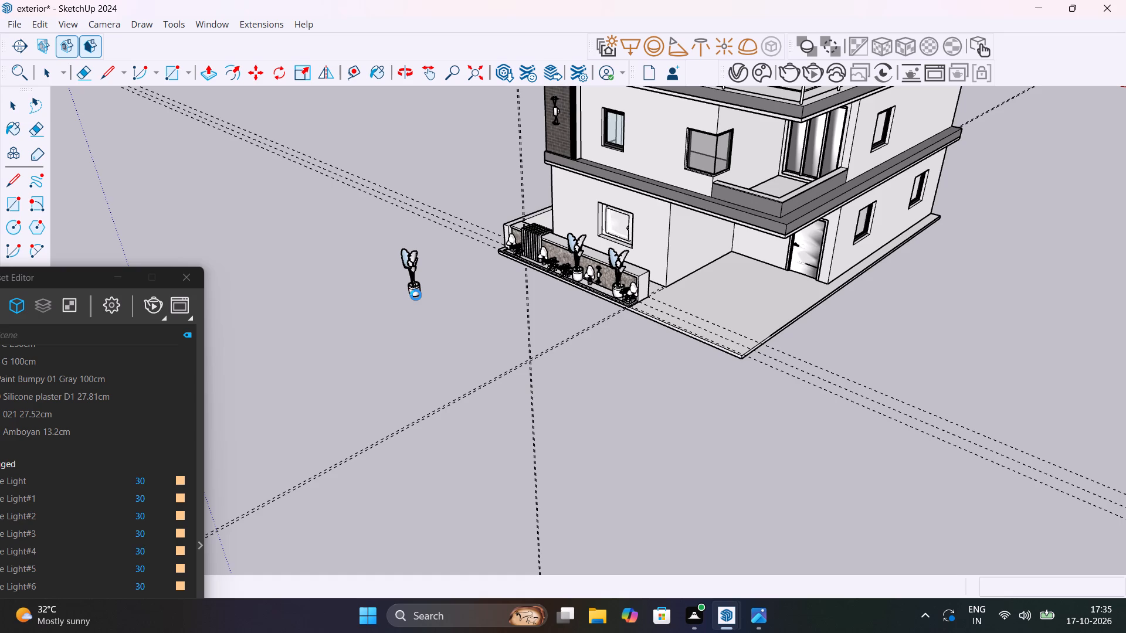
pyautogui.press('space')
# Place two bushy Potted Plant 50... assets in low white bowls side by side between the wall lamp and the large end plant.
pyautogui.scroll(4, 240, 333)
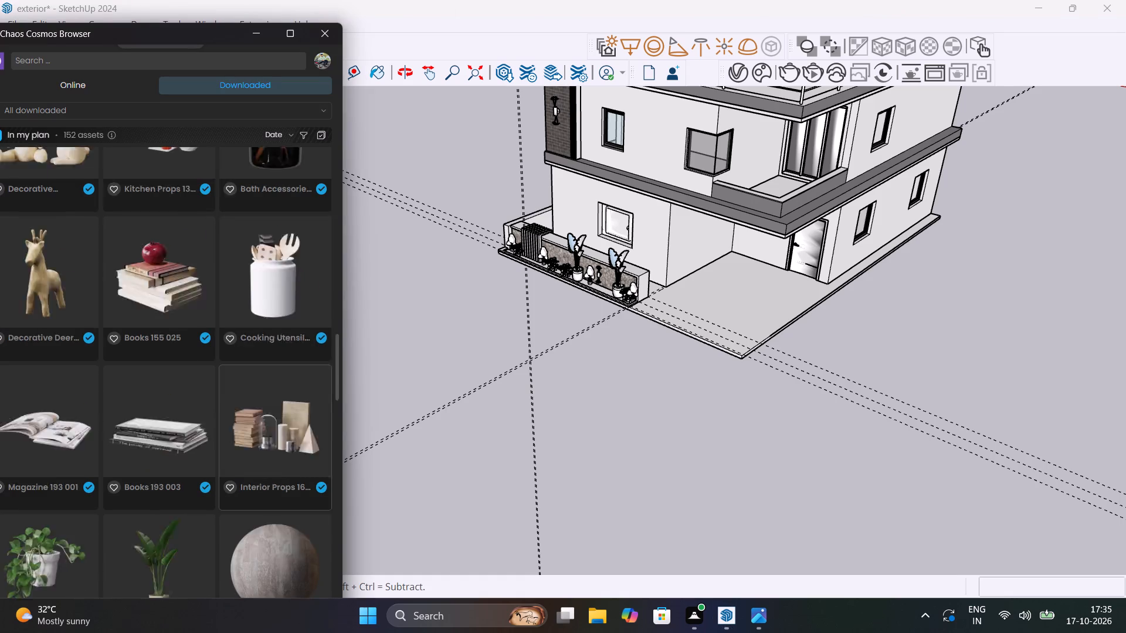
pyautogui.scroll(7, 240, 332)
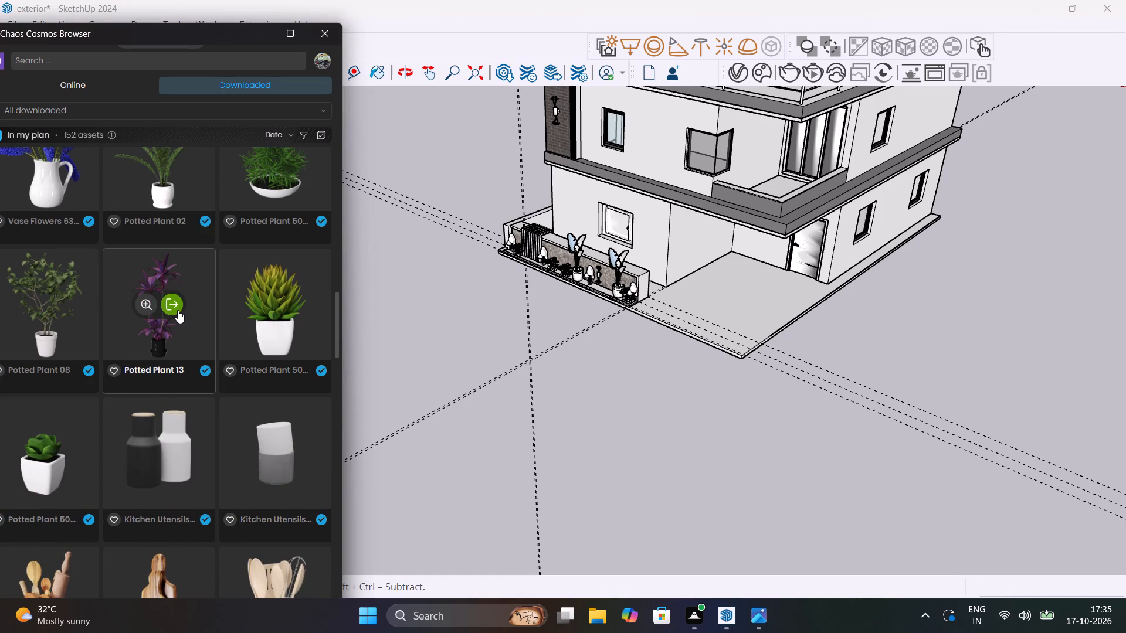
pyautogui.scroll(1, 176, 309)
pyautogui.click(289, 230)
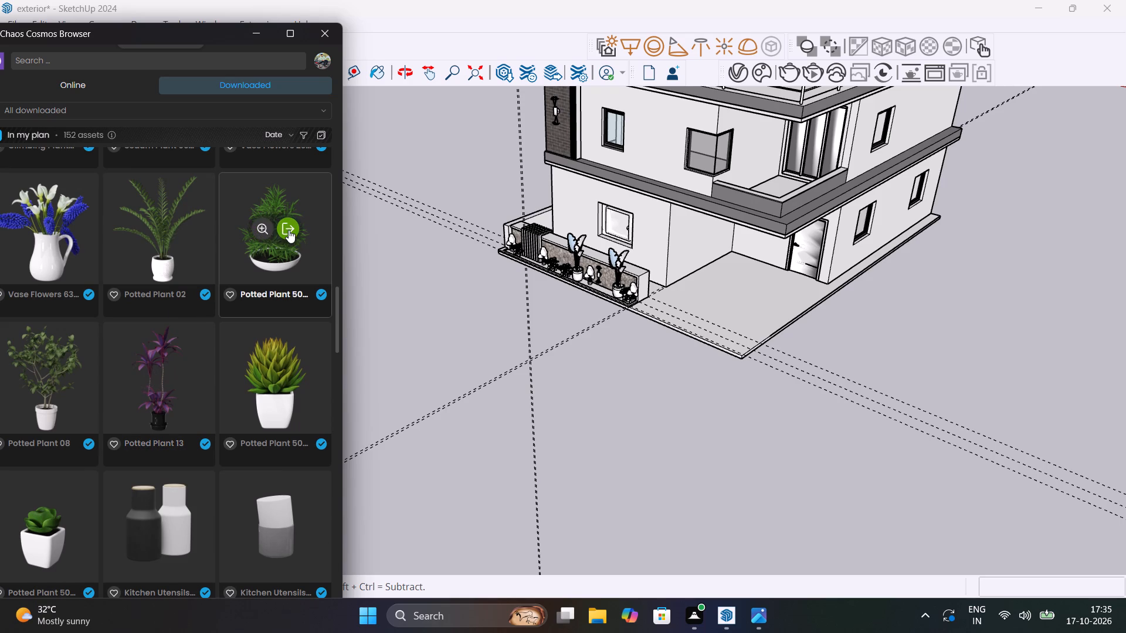
pyautogui.scroll(3, 586, 274)
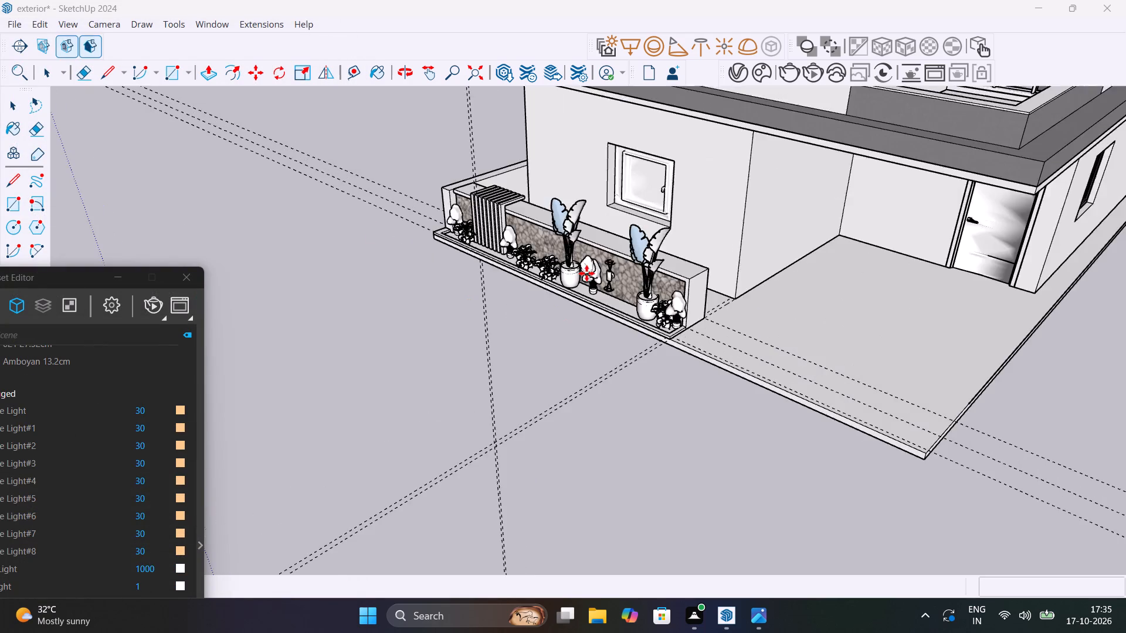
pyautogui.scroll(18, 586, 273)
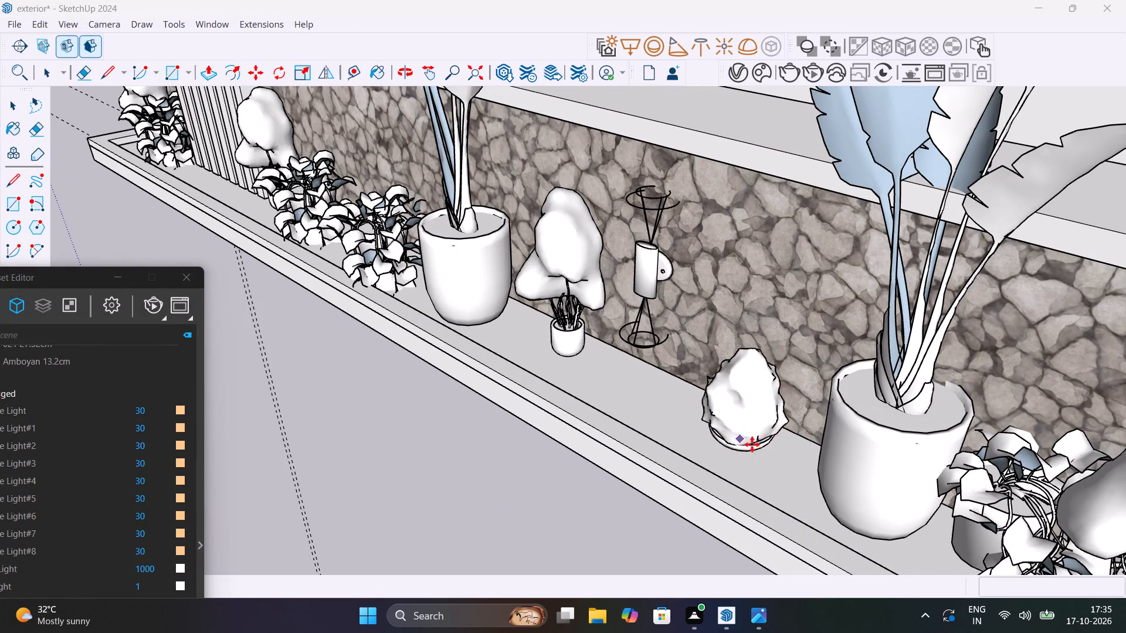
pyautogui.click(768, 458)
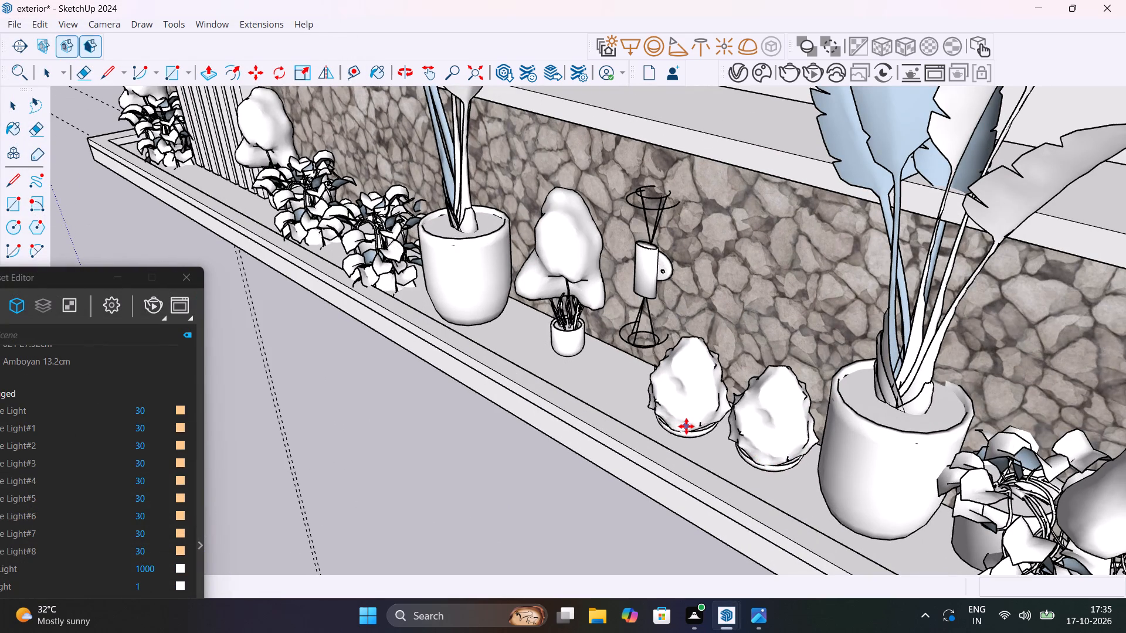
pyautogui.click(686, 426)
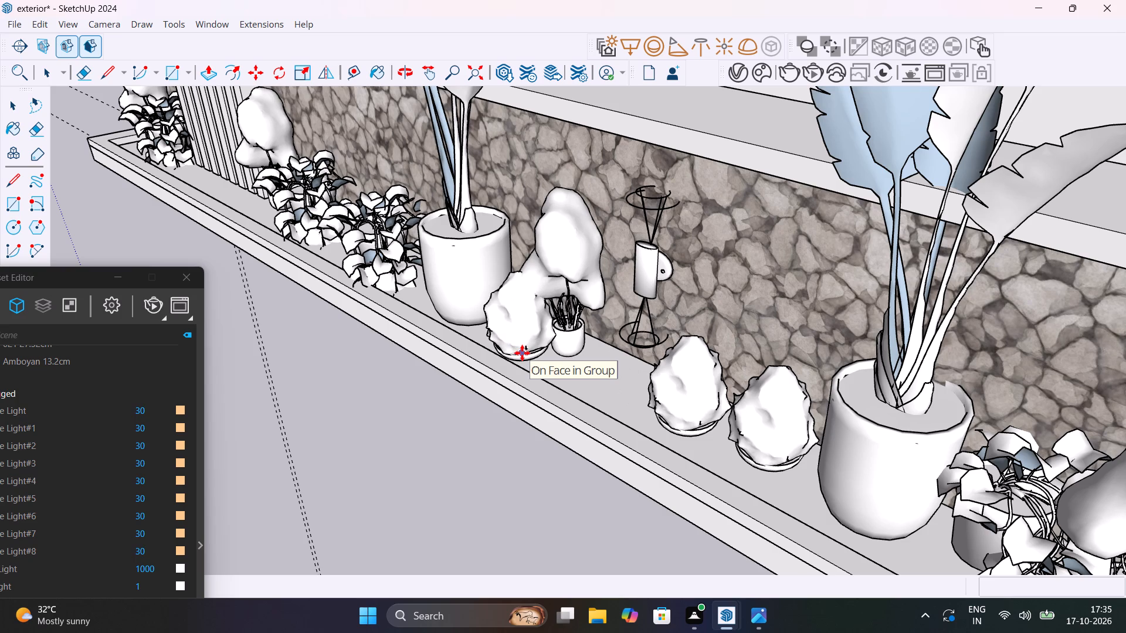
# Place two more of the bushy bowl plants in front of the slats beside the small potted plant, and finish placing.
pyautogui.scroll(-7, 522, 353)
pyautogui.scroll(10, 344, 252)
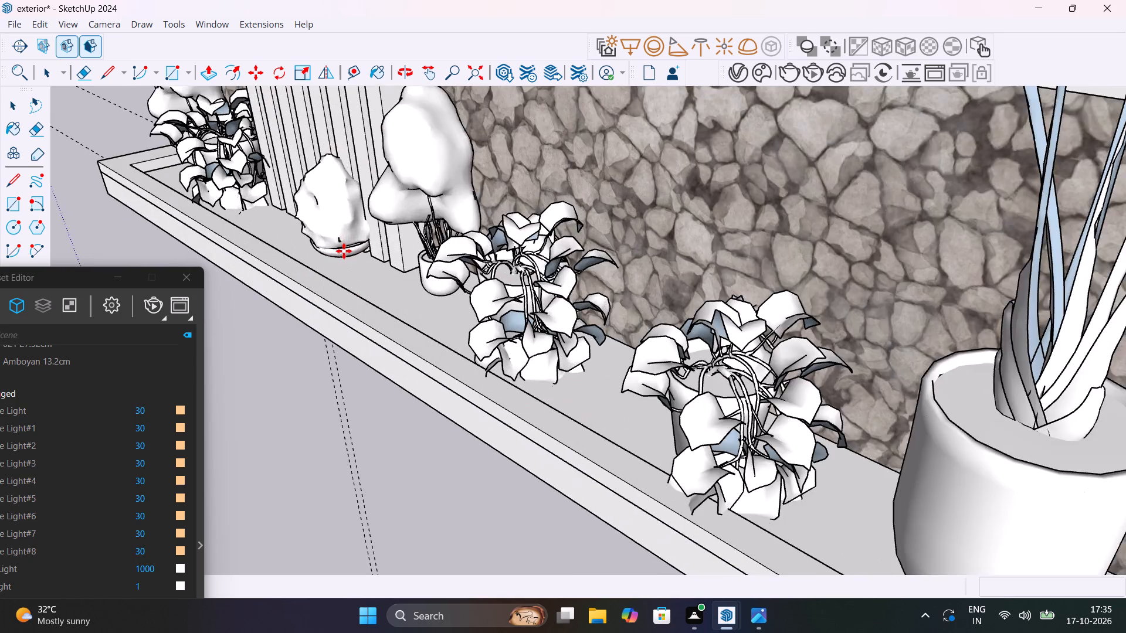
pyautogui.scroll(5, 344, 251)
pyautogui.click(402, 316)
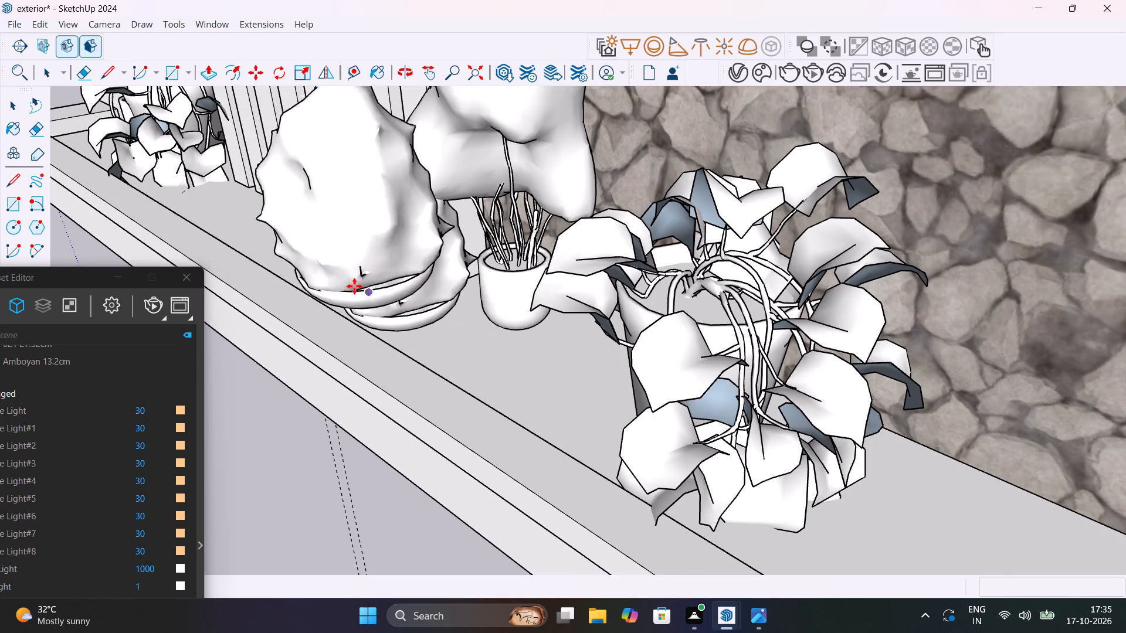
pyautogui.click(258, 229)
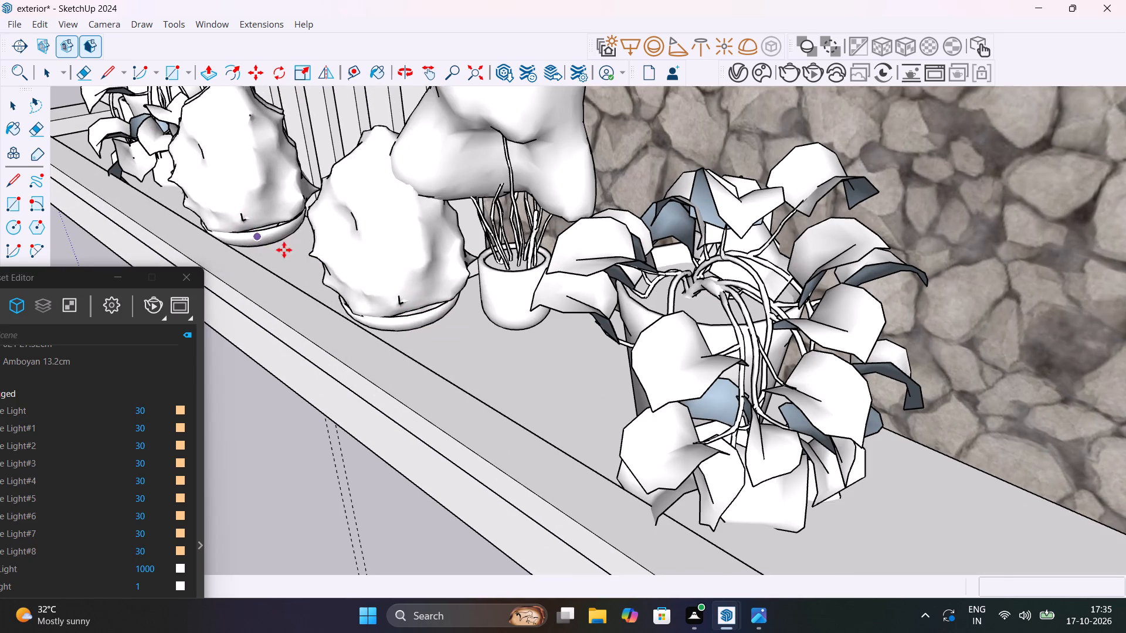
pyautogui.scroll(-6, 355, 265)
pyautogui.press('space')
# Place a Potted Plant 02 on the floor in the outer front corner of the first-floor balcony.
pyautogui.scroll(-6, 361, 305)
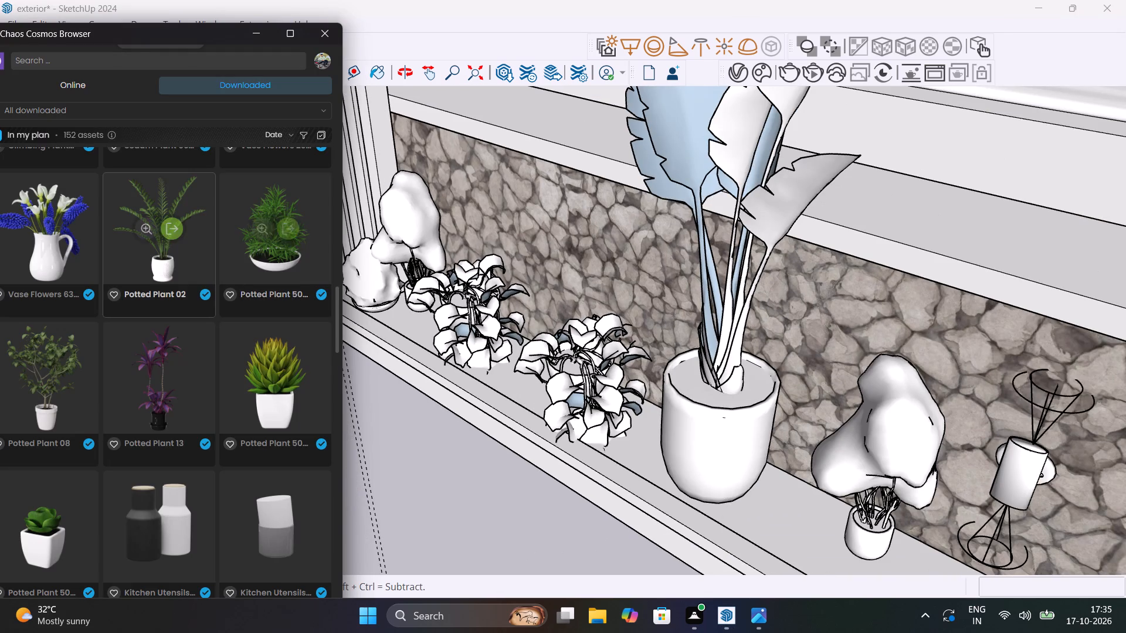
pyautogui.click(171, 240)
pyautogui.scroll(-20, 465, 227)
pyautogui.scroll(-2, 465, 227)
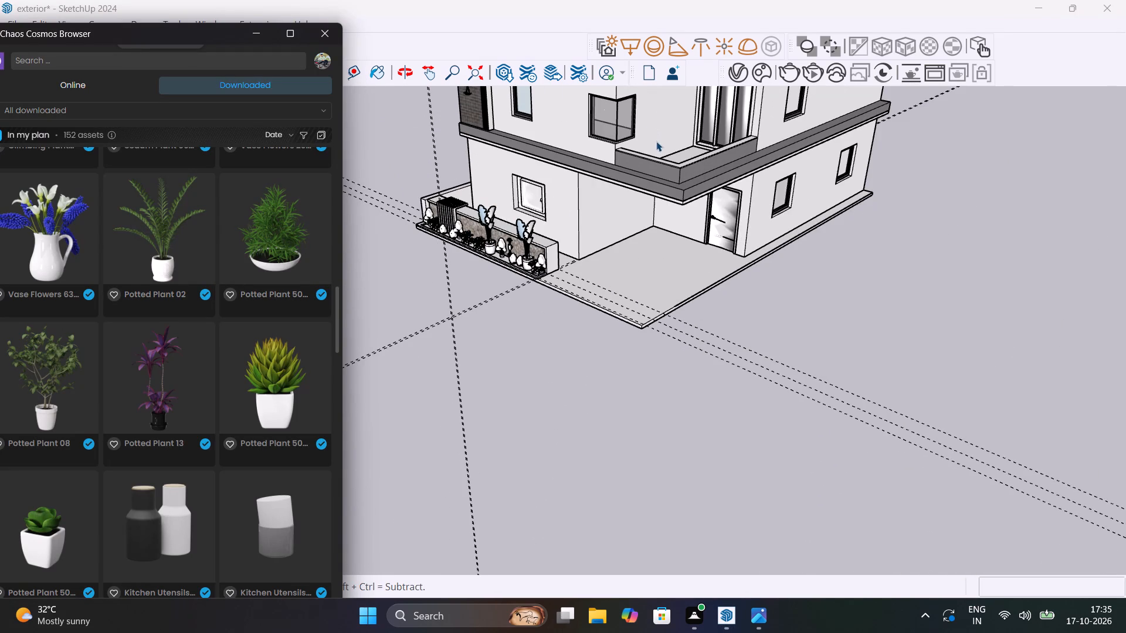
pyautogui.scroll(3, 659, 142)
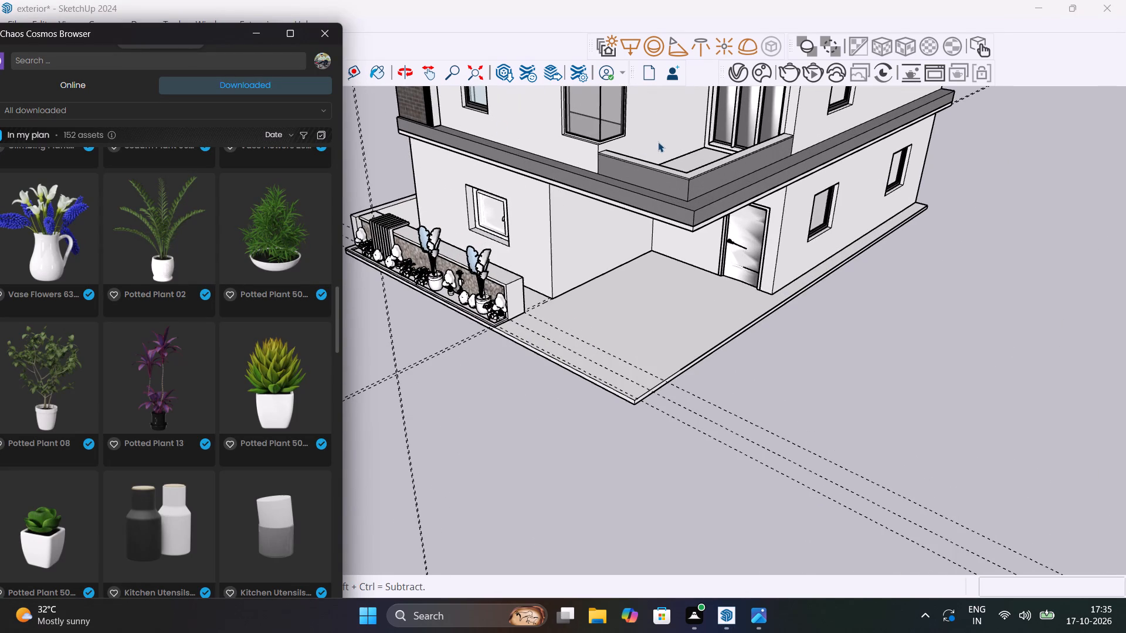
pyautogui.click(179, 224)
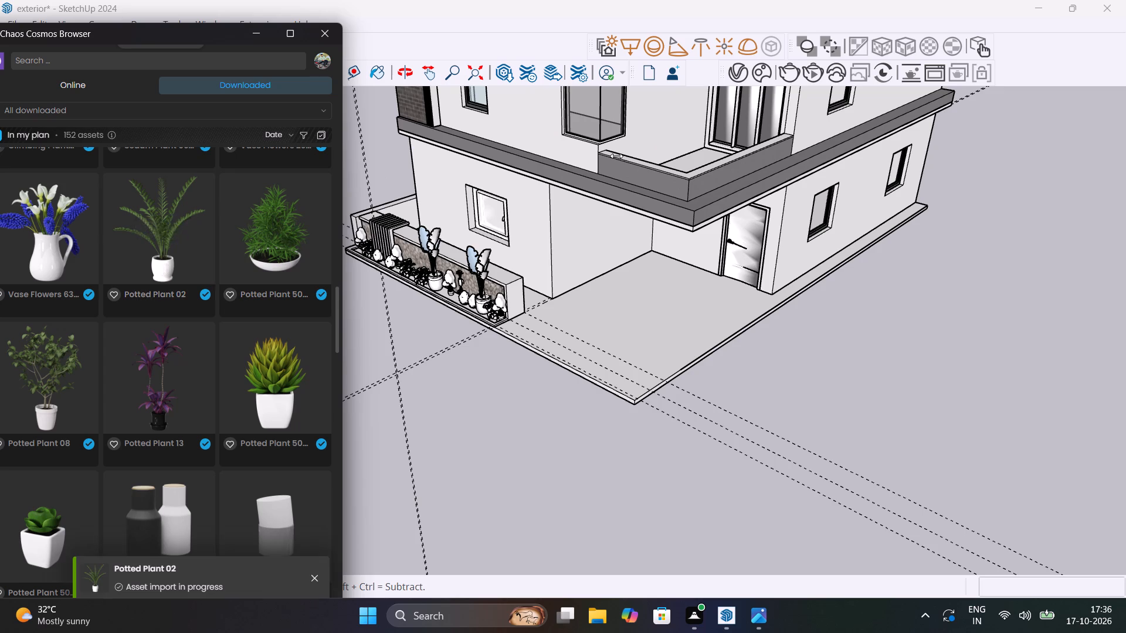
pyautogui.scroll(6, 645, 149)
pyautogui.moveTo(592, 230); pyautogui.dragTo(485, 256, button='middle')
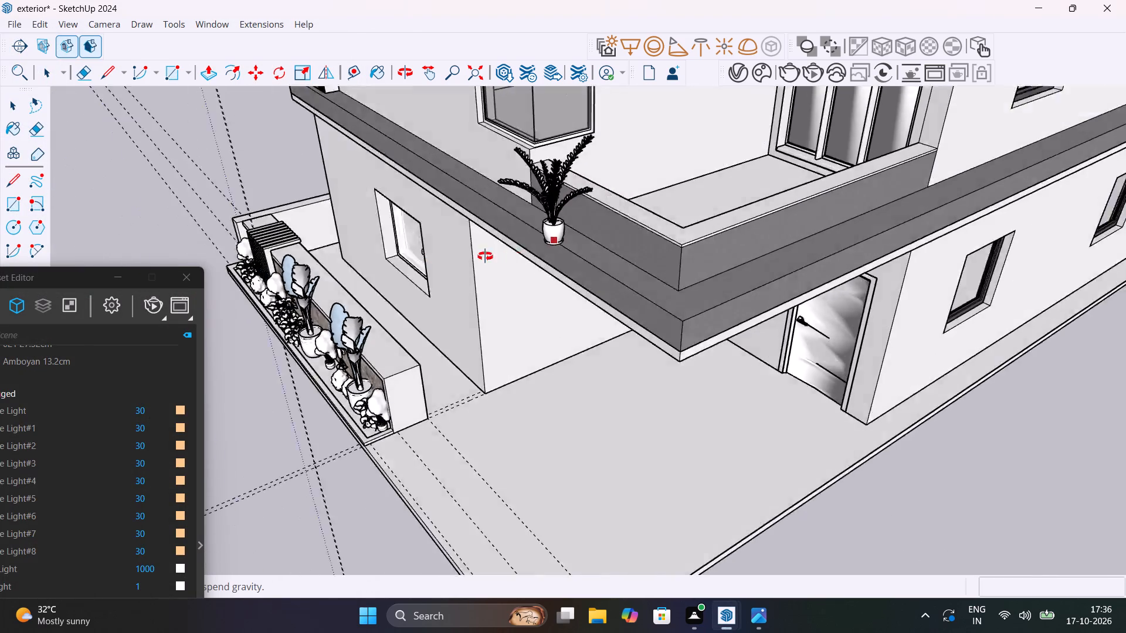
pyautogui.moveTo(485, 256); pyautogui.dragTo(235, 311, button='middle')
pyautogui.scroll(1, 235, 311)
pyautogui.scroll(4, 525, 221)
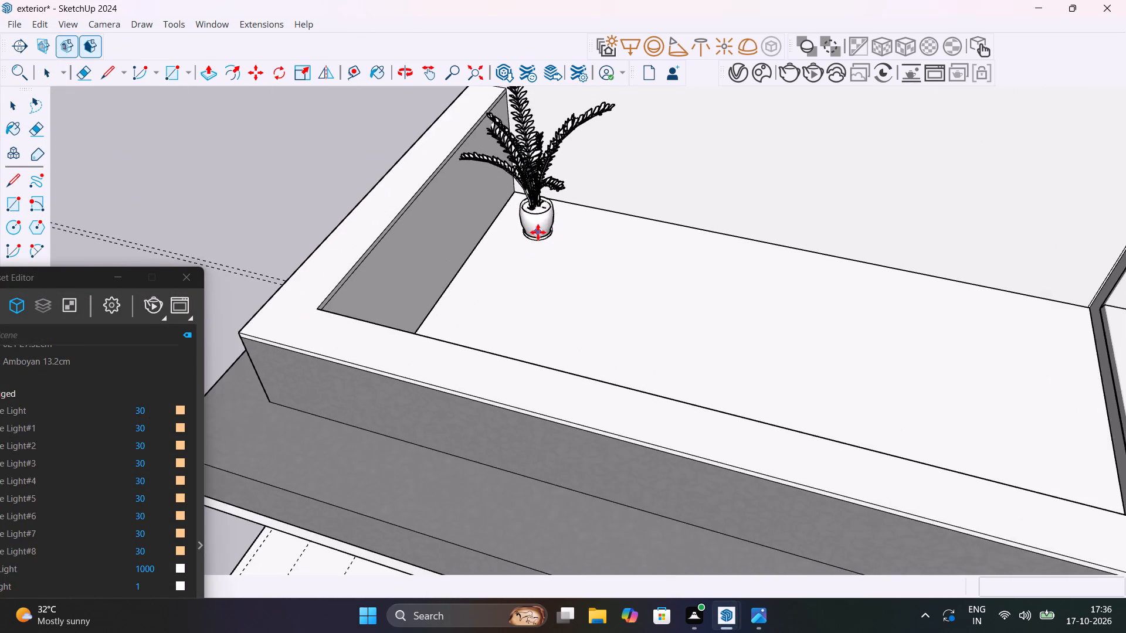
pyautogui.scroll(3, 538, 232)
pyautogui.scroll(-7, 519, 270)
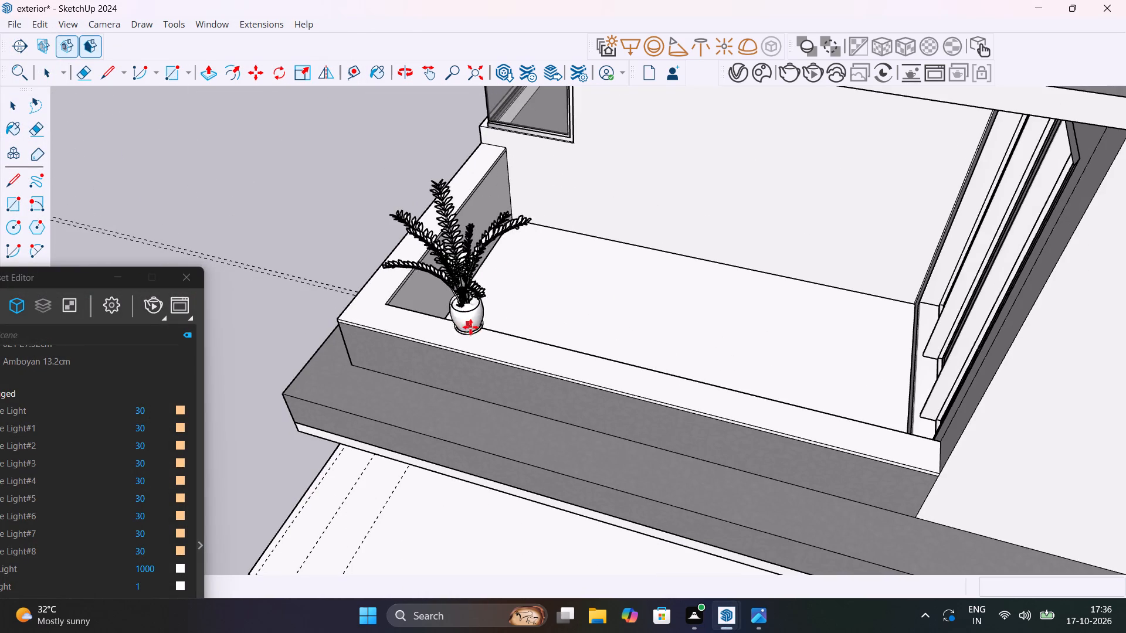
pyautogui.moveTo(408, 363); pyautogui.dragTo(212, 407, button='middle')
pyautogui.scroll(1, 212, 407)
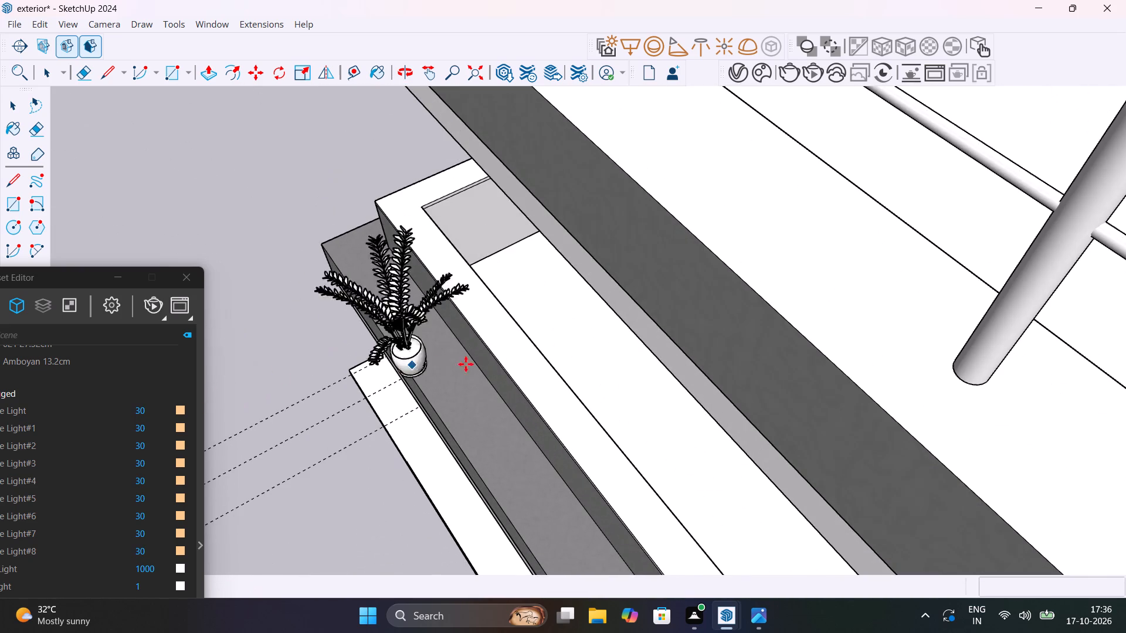
pyautogui.scroll(10, 544, 307)
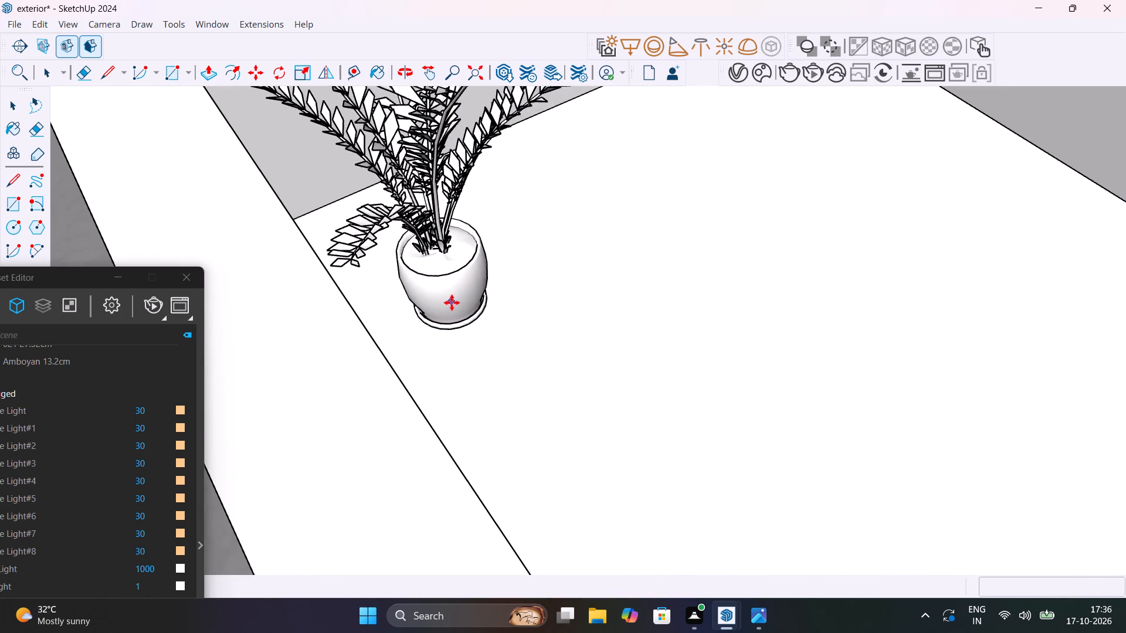
pyautogui.click(452, 302)
# Place a second Potted Plant 02 inside the railing at the roof terrace corner above the balcony.
pyautogui.scroll(-9, 504, 290)
pyautogui.moveTo(629, 285); pyautogui.dragTo(723, 256, button='middle')
pyautogui.scroll(-19, 711, 264)
pyautogui.moveTo(718, 265); pyautogui.dragTo(951, 271, button='middle')
pyautogui.scroll(9, 625, 135)
pyautogui.moveTo(515, 213); pyautogui.dragTo(343, 280, button='middle')
pyautogui.scroll(1, 343, 280)
pyautogui.scroll(4, 603, 238)
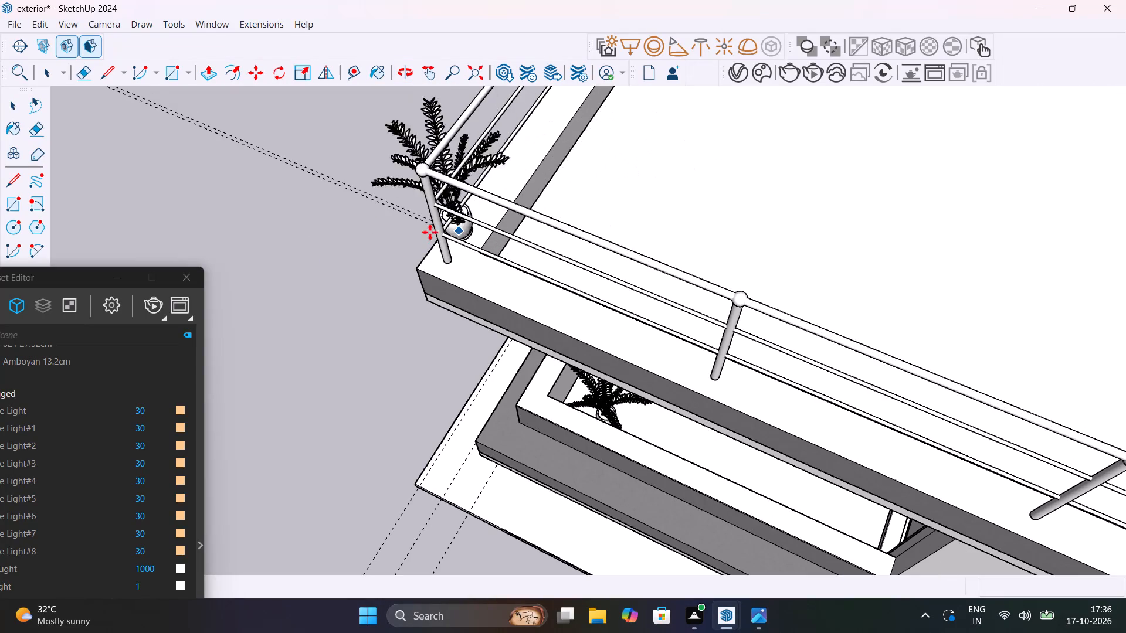
pyautogui.moveTo(392, 234); pyautogui.dragTo(154, 248, button='middle')
pyautogui.scroll(1, 542, 240)
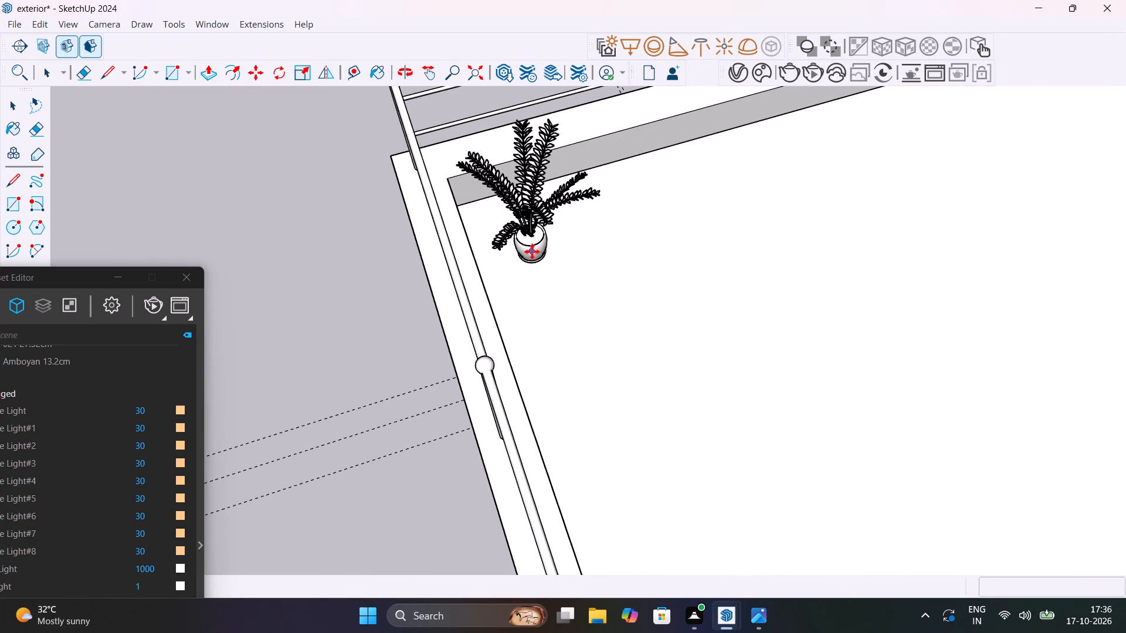
pyautogui.click(537, 253)
# Place a third Potted Plant 02 in the terrace corner between the railing and the stone-clad pergola posts, and finish placing.
pyautogui.scroll(-12, 650, 229)
pyautogui.moveTo(662, 235); pyautogui.dragTo(1057, 176, button='middle')
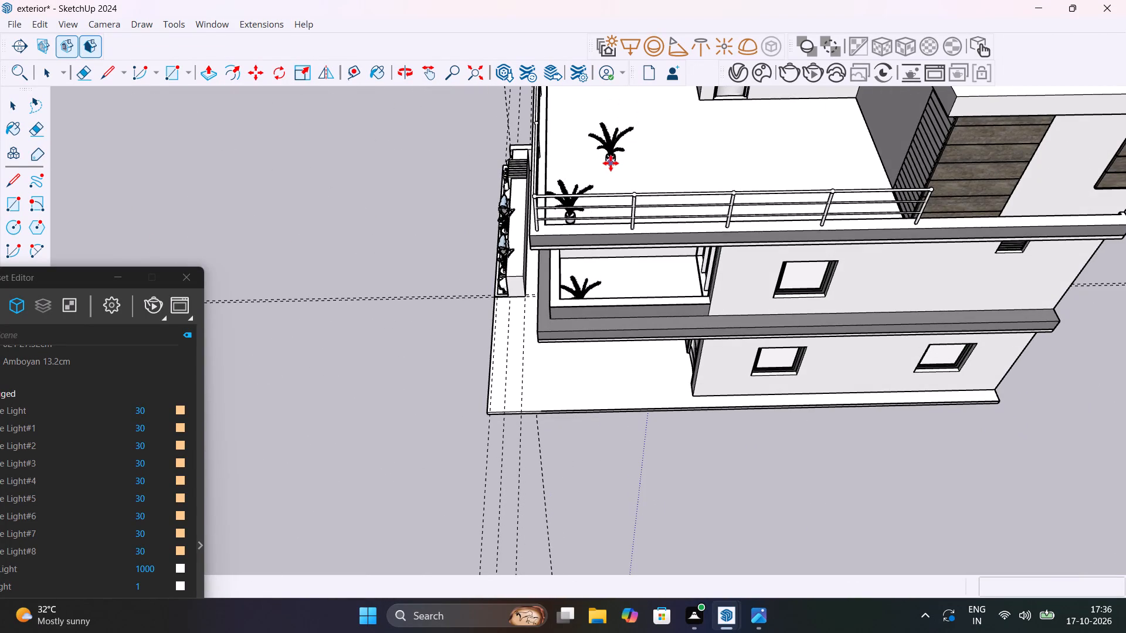
pyautogui.moveTo(615, 164); pyautogui.dragTo(582, 346, button='middle')
pyautogui.scroll(9, 555, 218)
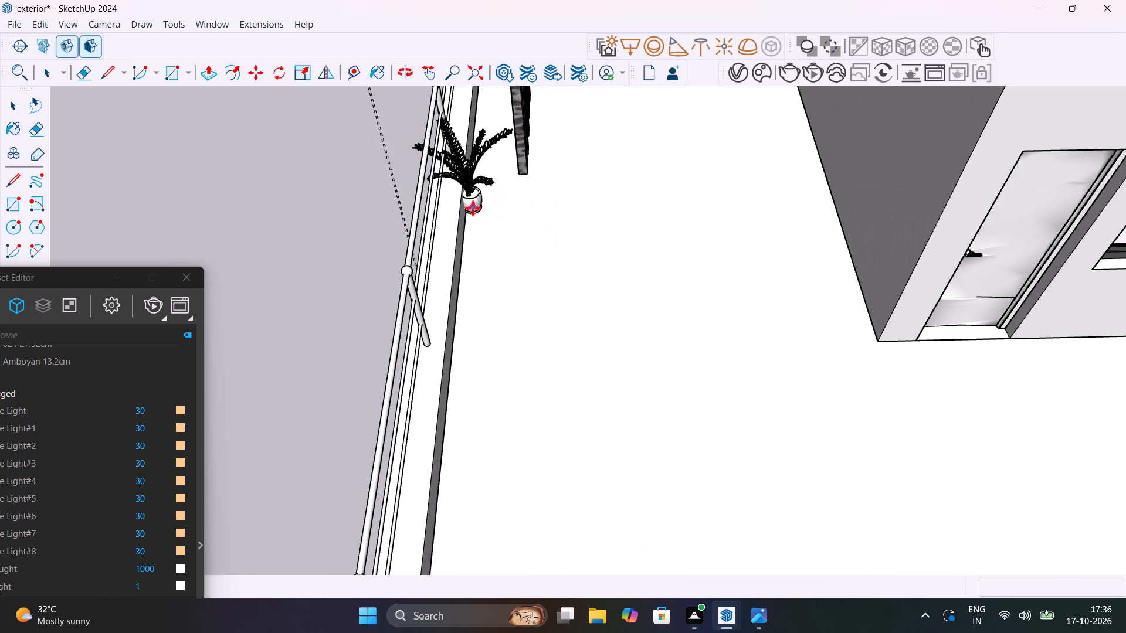
pyautogui.scroll(1, 491, 184)
pyautogui.keyDown('shift'); pyautogui.moveTo(498, 187); pyautogui.dragTo(589, 302, button='middle'); pyautogui.keyUp('shift')
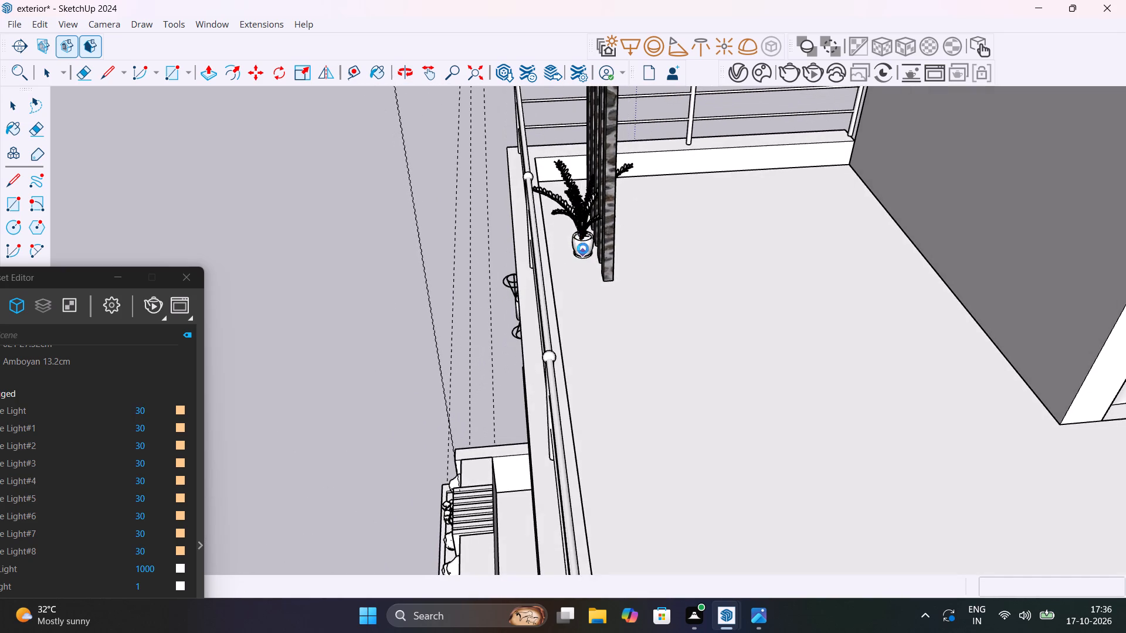
pyautogui.scroll(16, 579, 239)
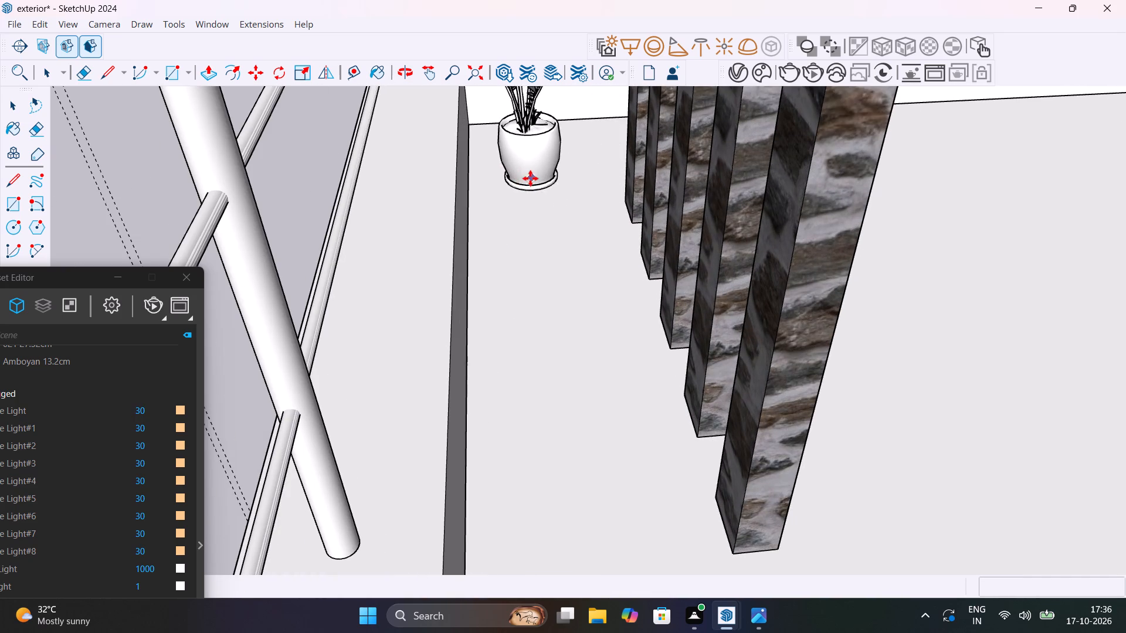
pyautogui.click(535, 163)
pyautogui.scroll(-3, 540, 210)
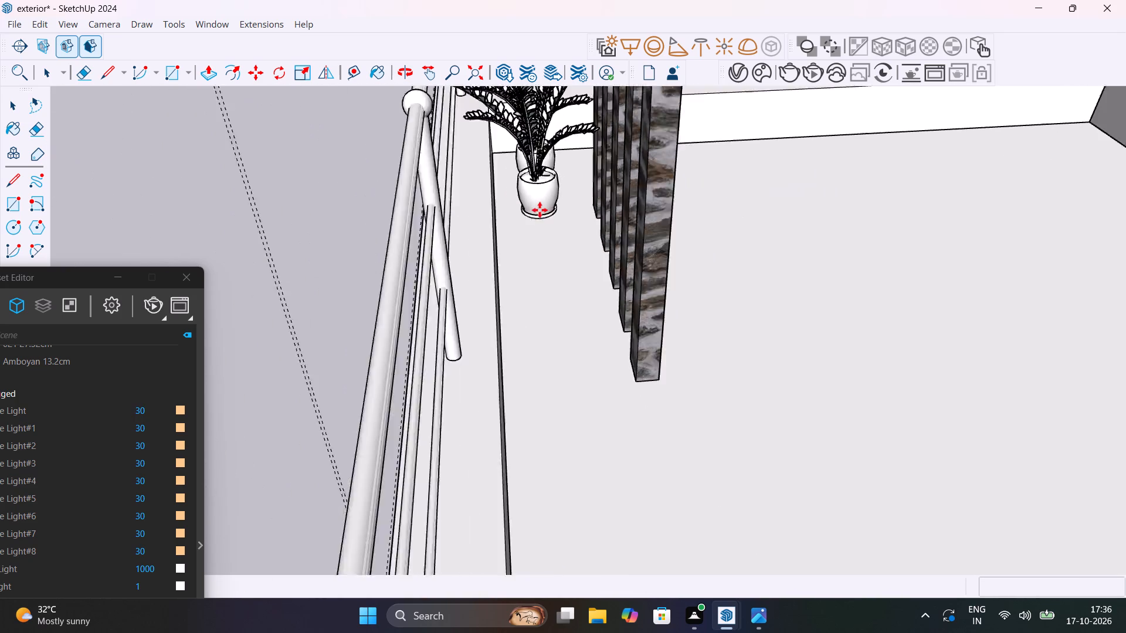
pyautogui.scroll(-18, 540, 210)
pyautogui.press('space')
pyautogui.moveTo(595, 290); pyautogui.dragTo(649, 263, button='middle')
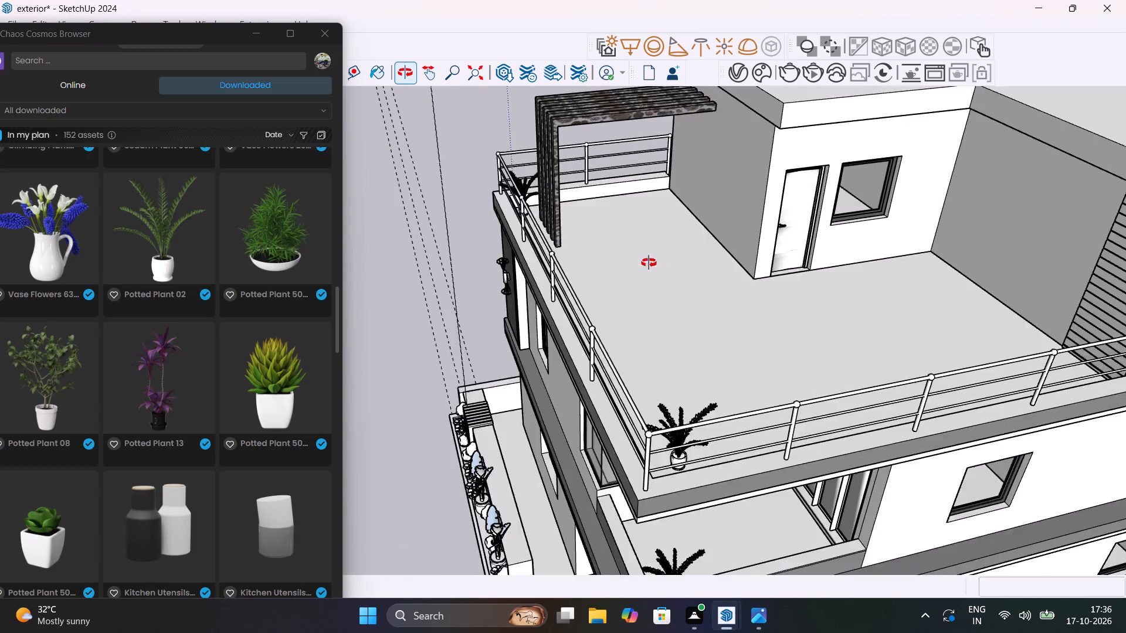
pyautogui.moveTo(649, 263); pyautogui.dragTo(890, 249, button='middle')
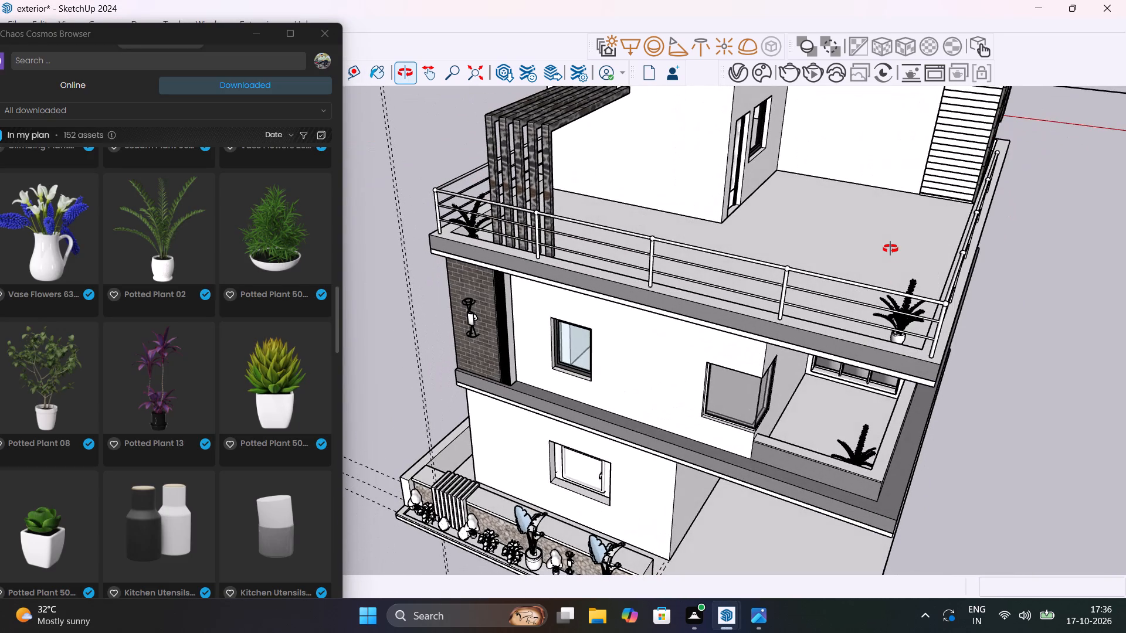
# Import Potted Plant 50-23 and place it on the first-floor balcony parapet at the end beside the corner window.
pyautogui.moveTo(890, 249); pyautogui.dragTo(912, 177, button='middle')
pyautogui.scroll(-1, 151, 455)
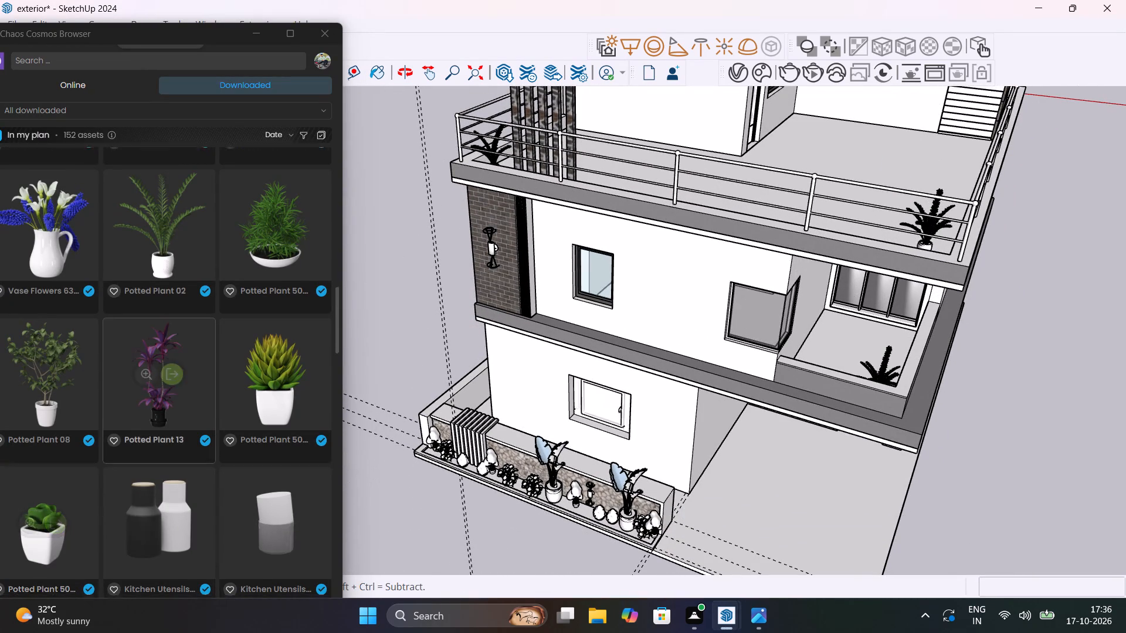
pyautogui.scroll(-2, 151, 455)
pyautogui.scroll(4, 151, 455)
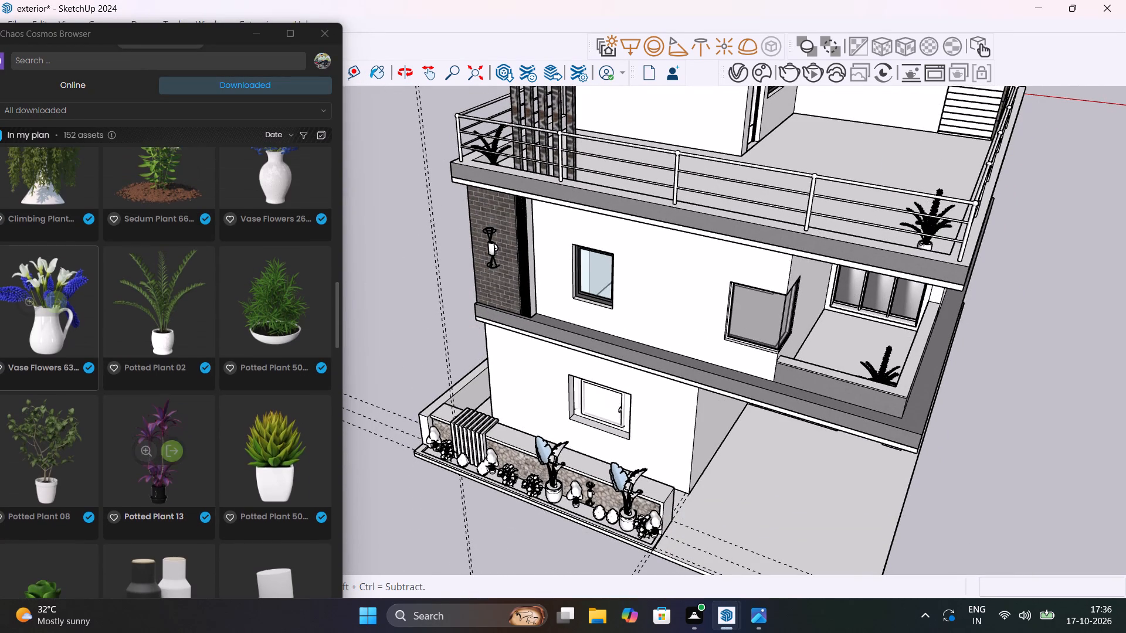
pyautogui.scroll(2, 127, 309)
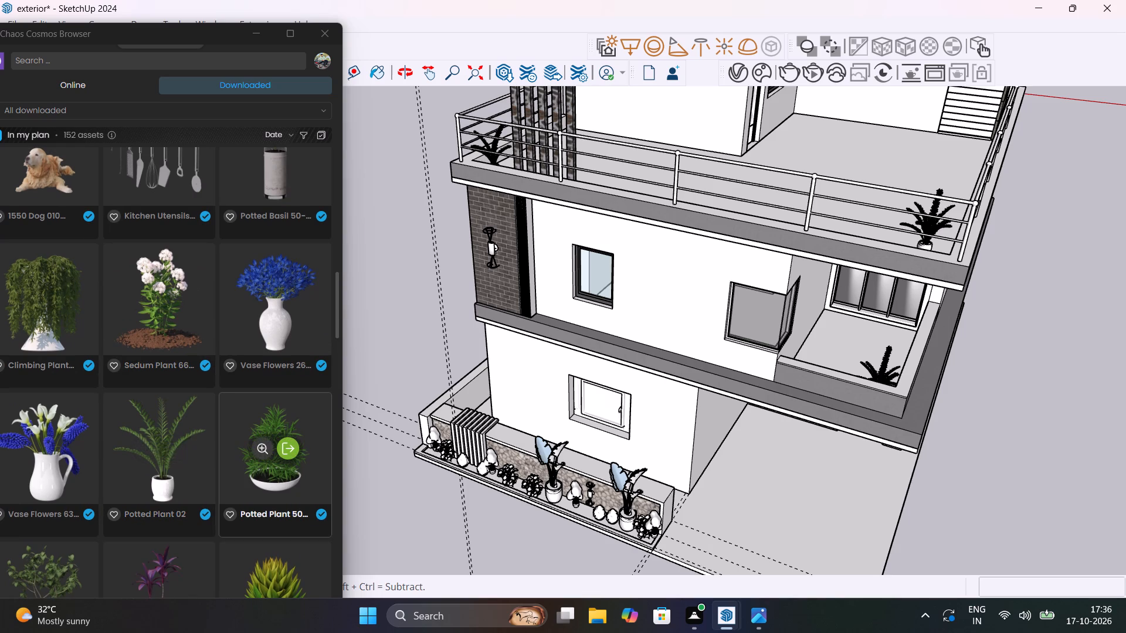
pyautogui.click(291, 460)
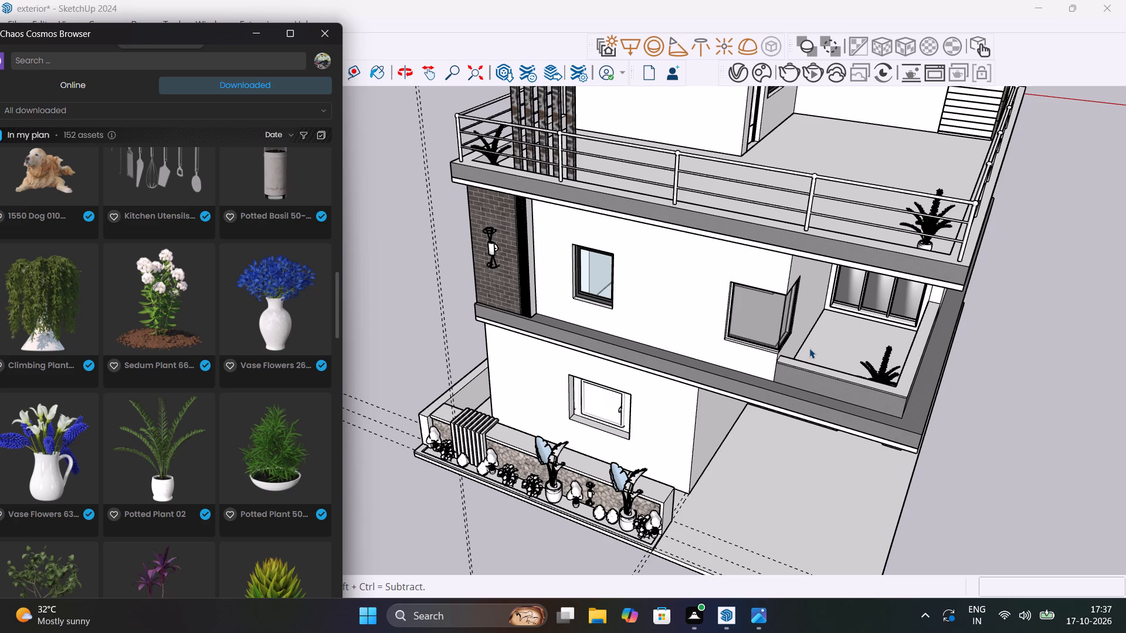
pyautogui.scroll(-2, 208, 465)
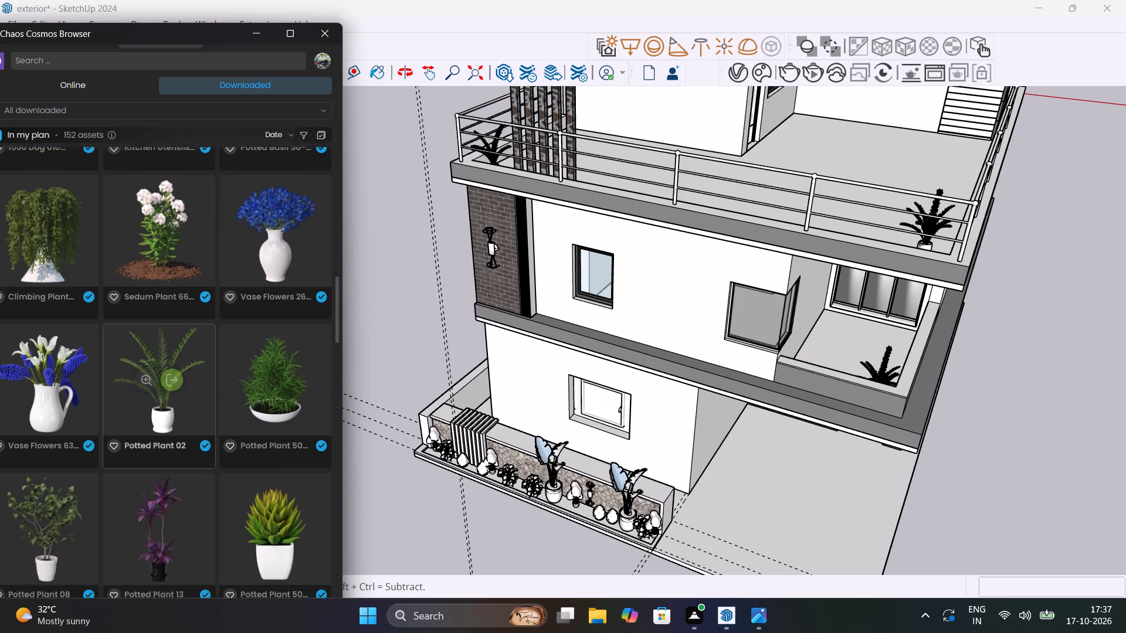
pyautogui.scroll(-3, 208, 465)
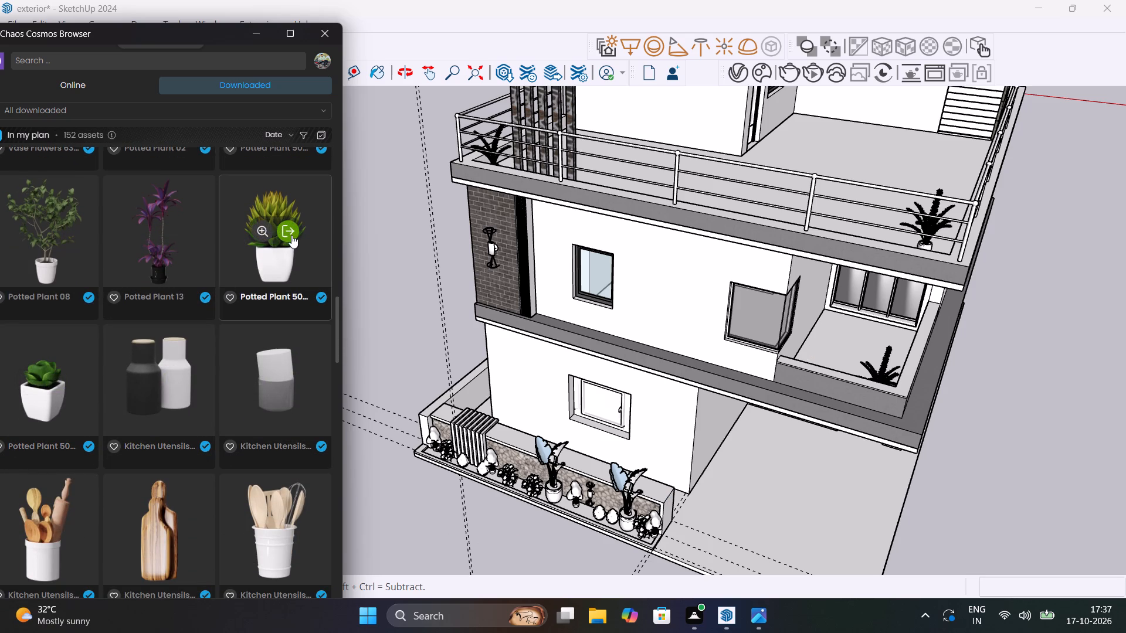
pyautogui.click(291, 234)
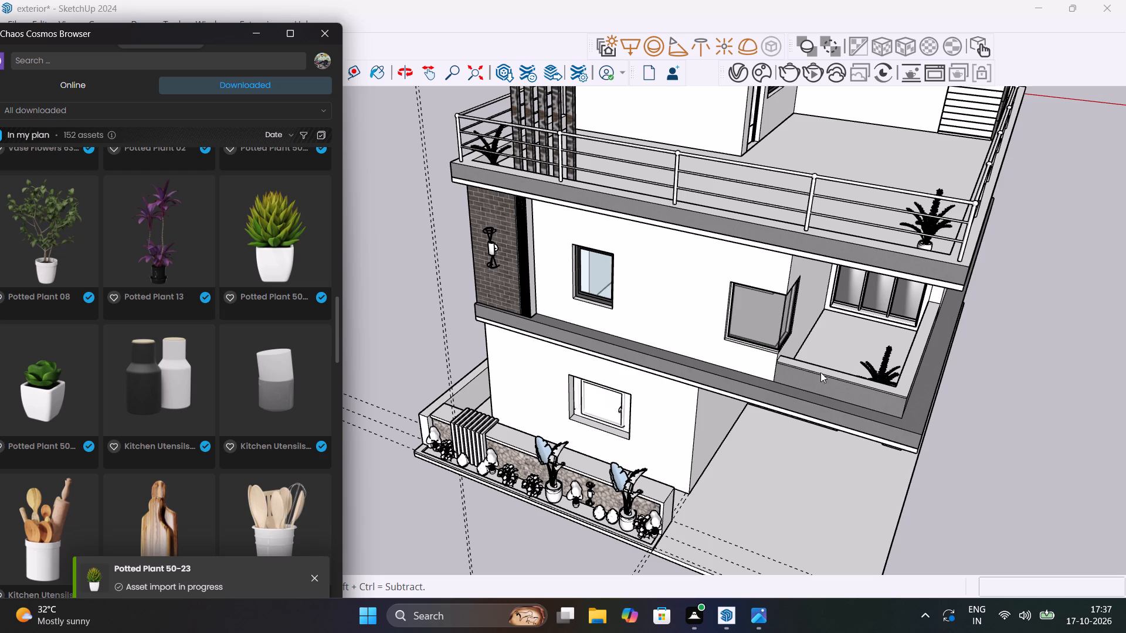
pyautogui.scroll(7, 832, 362)
pyautogui.scroll(2, 744, 368)
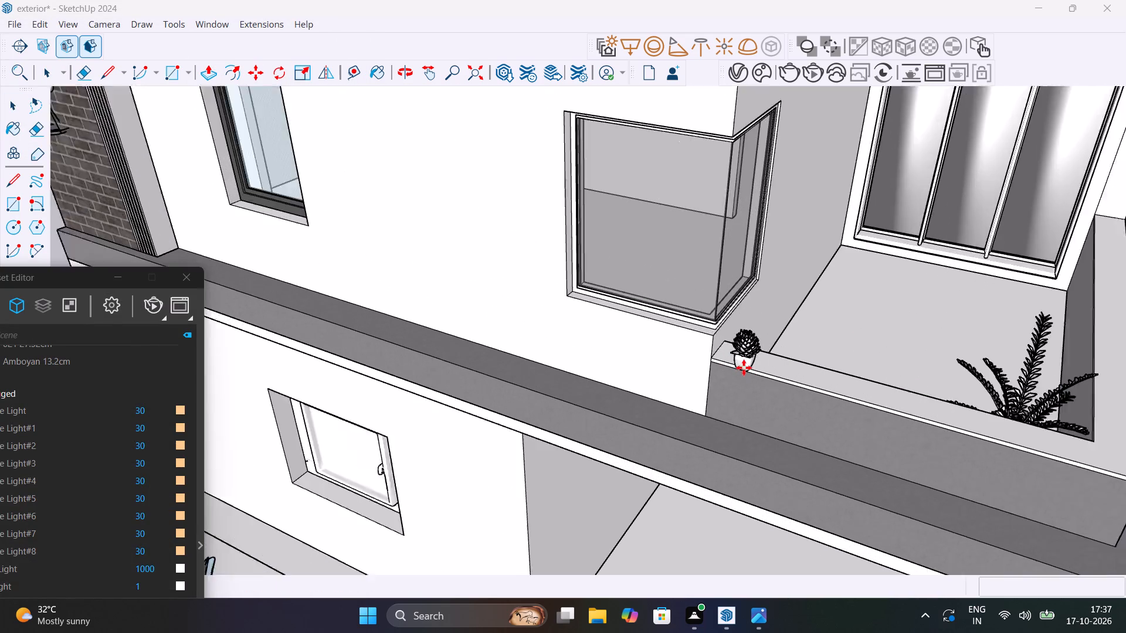
pyautogui.scroll(12, 744, 367)
pyautogui.scroll(10, 745, 350)
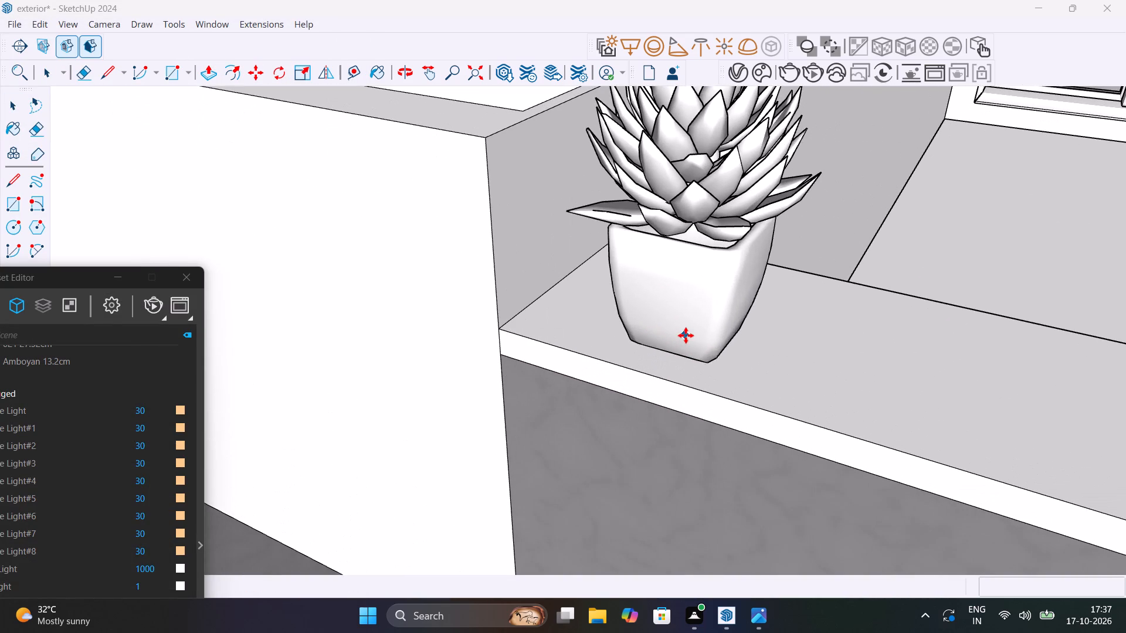
pyautogui.click(679, 341)
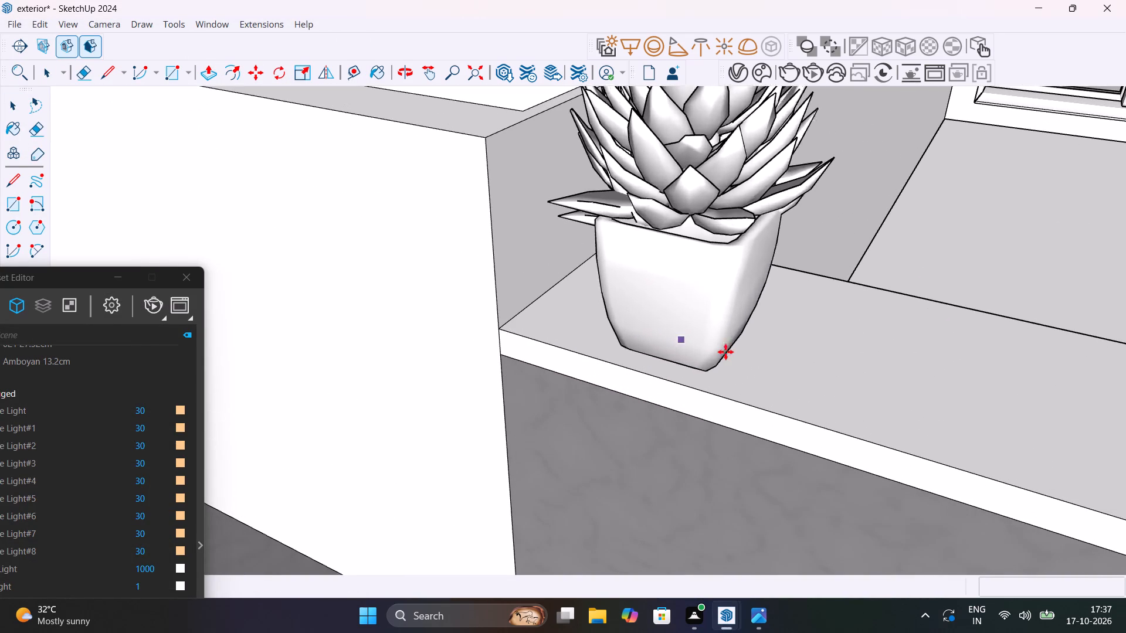
# Place two more Potted Plant 50-23 on the balcony parapet, at its far end and outer corner, and finish placing.
pyautogui.scroll(-17, 726, 352)
pyautogui.scroll(-6, 874, 374)
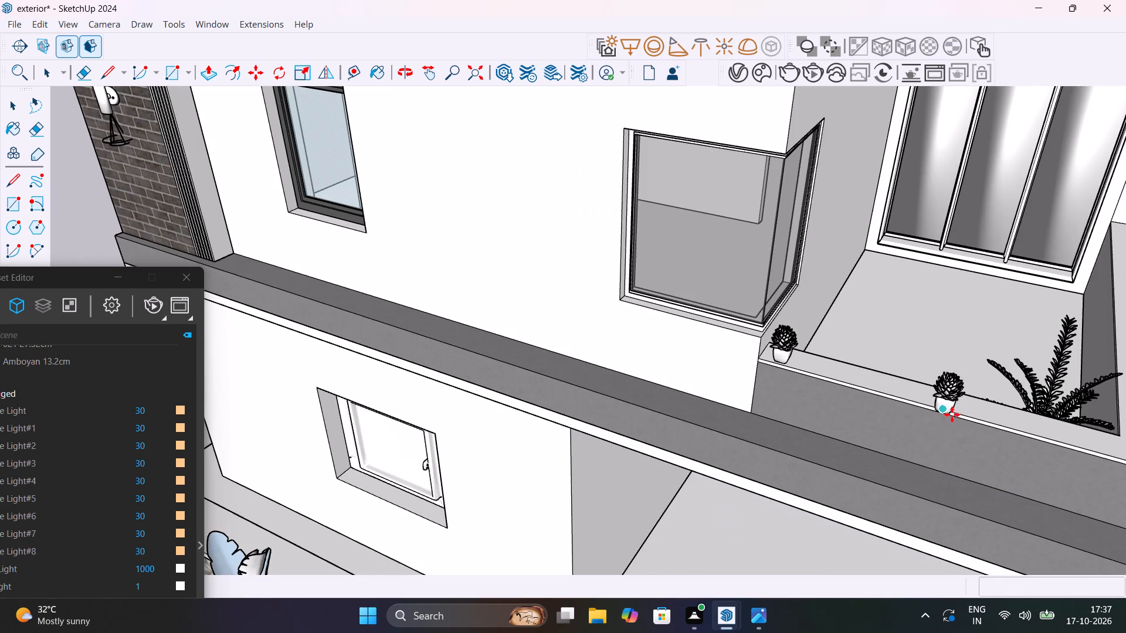
pyautogui.moveTo(951, 412); pyautogui.dragTo(599, 353, button='middle')
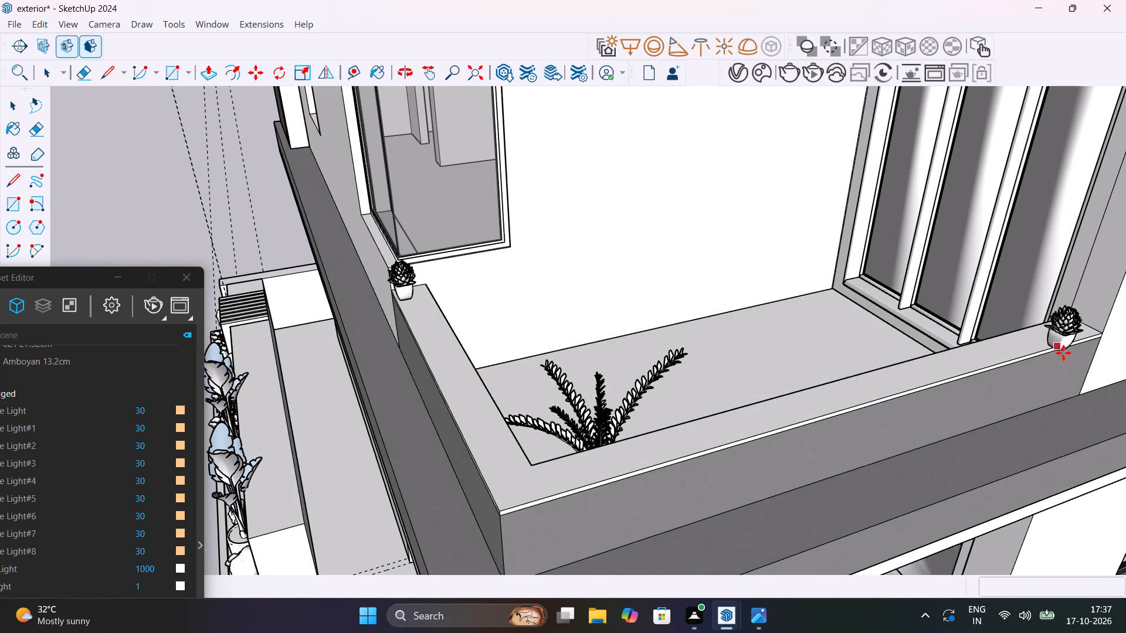
pyautogui.click(1061, 332)
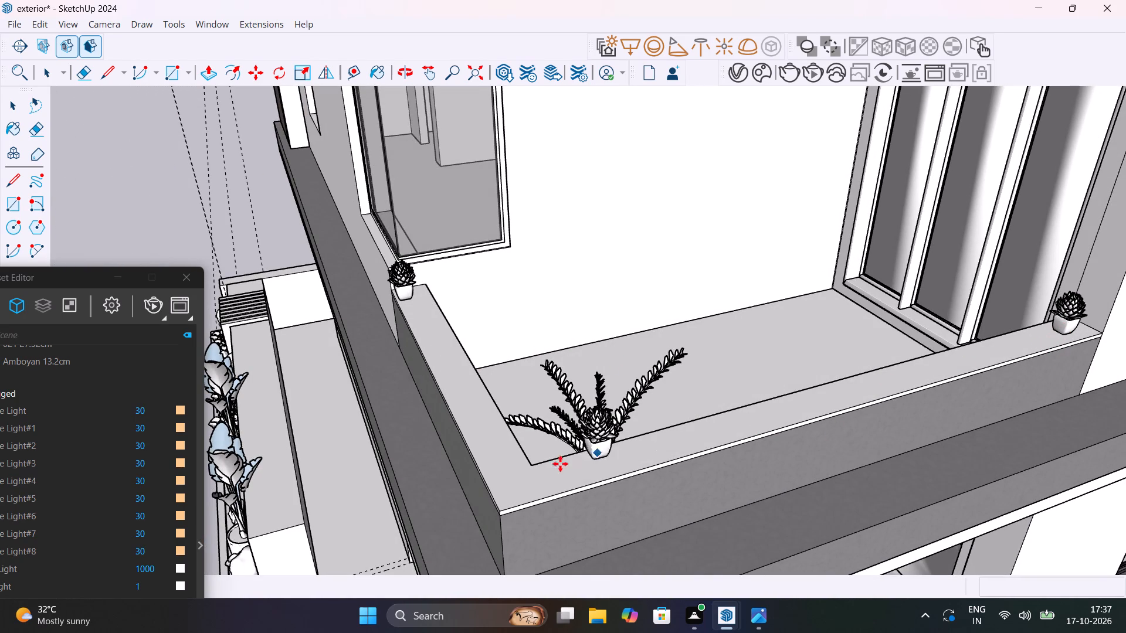
pyautogui.click(531, 492)
pyautogui.scroll(-11, 575, 441)
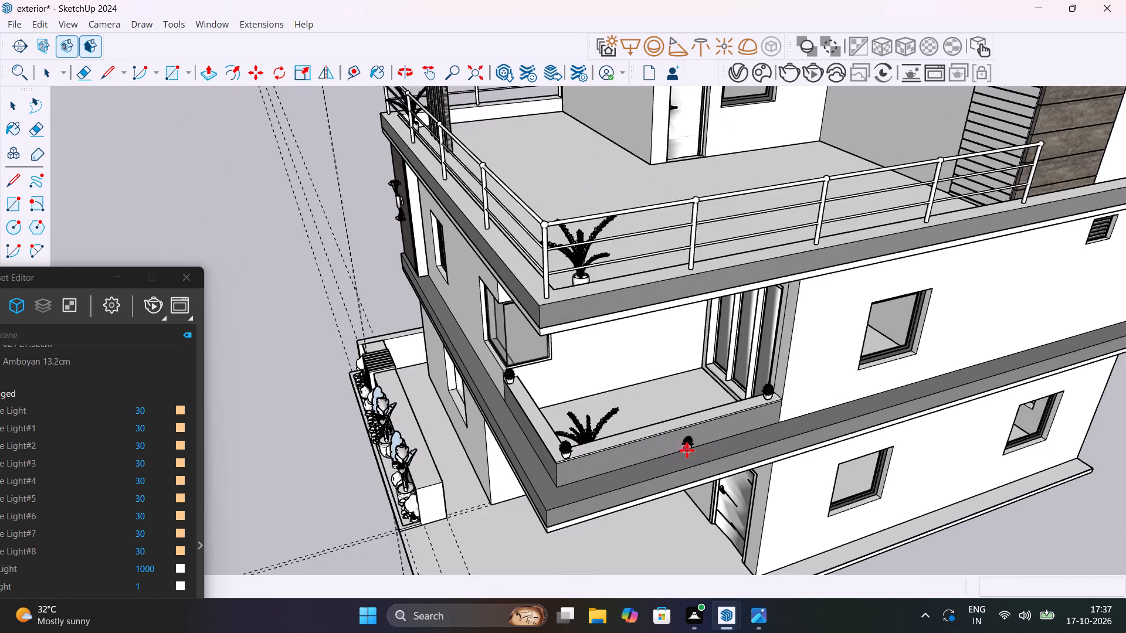
pyautogui.moveTo(697, 447); pyautogui.dragTo(995, 381, button='middle')
pyautogui.press('space')
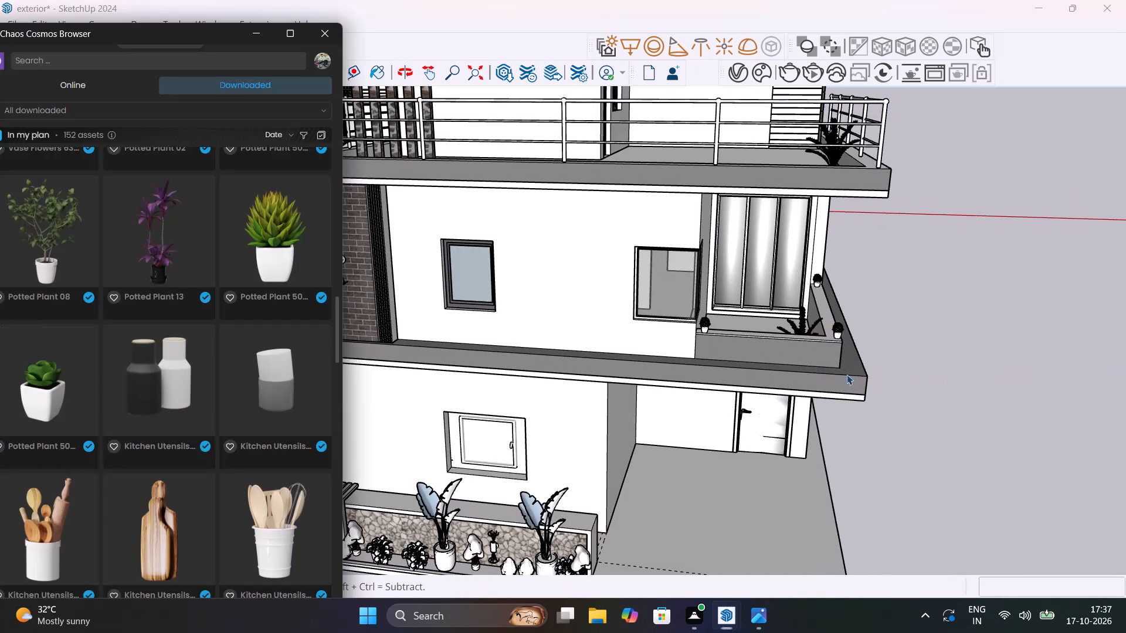
# Scale up the Potted Plant 02 on the first-floor balcony floor uniformly by about 1.29.
pyautogui.scroll(8, 830, 329)
pyautogui.click(782, 324)
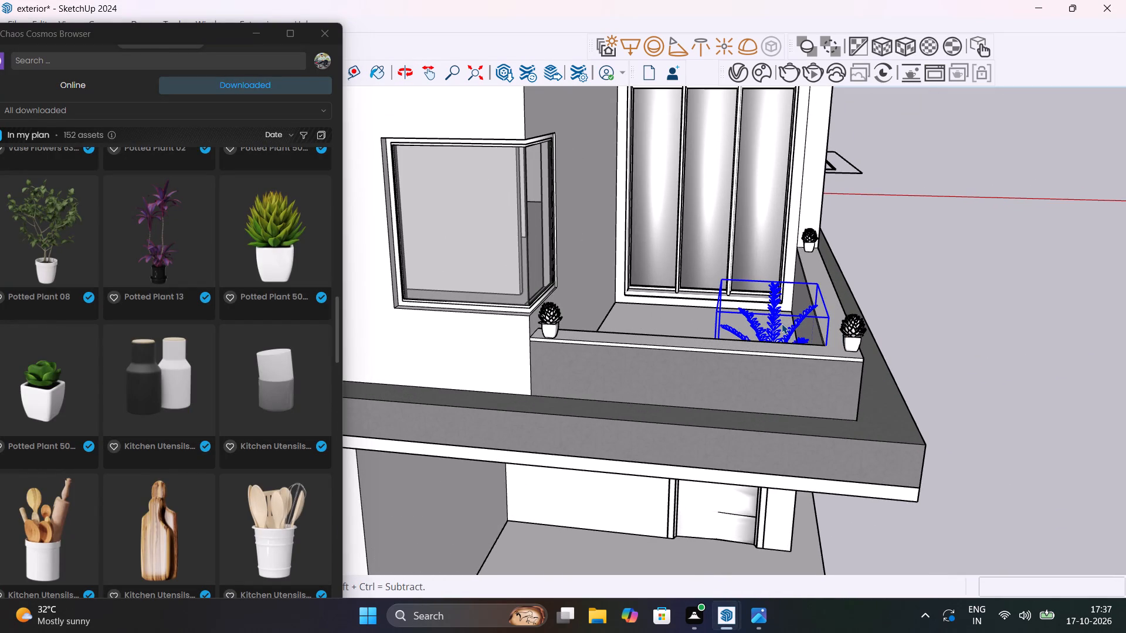
pyautogui.press('s')
pyautogui.click(719, 276)
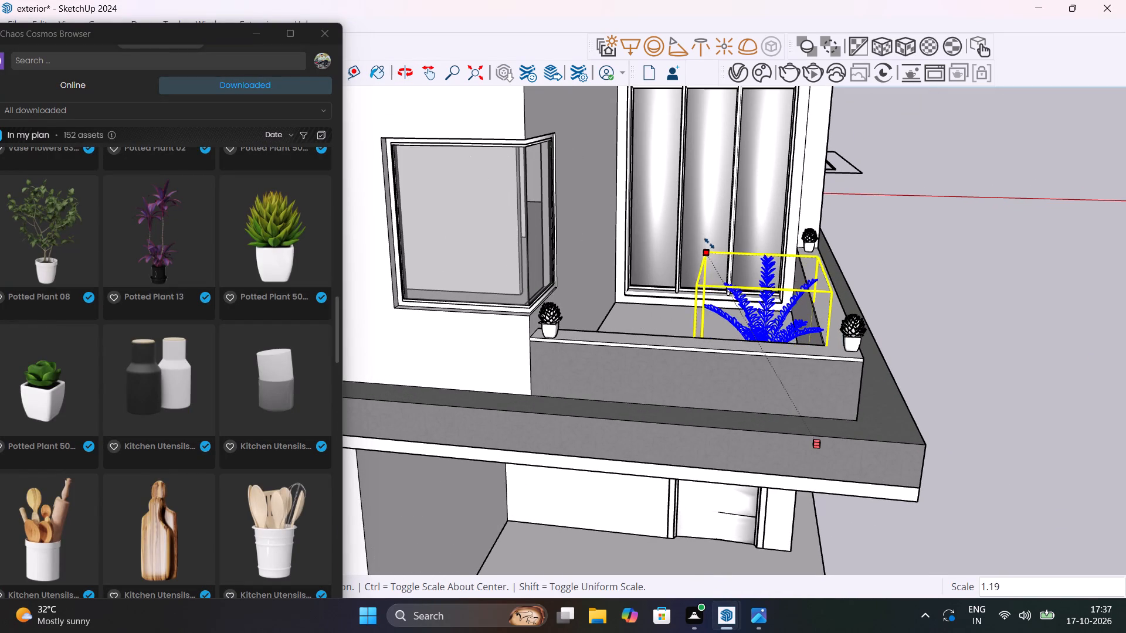
pyautogui.click(706, 234)
pyautogui.press('space')
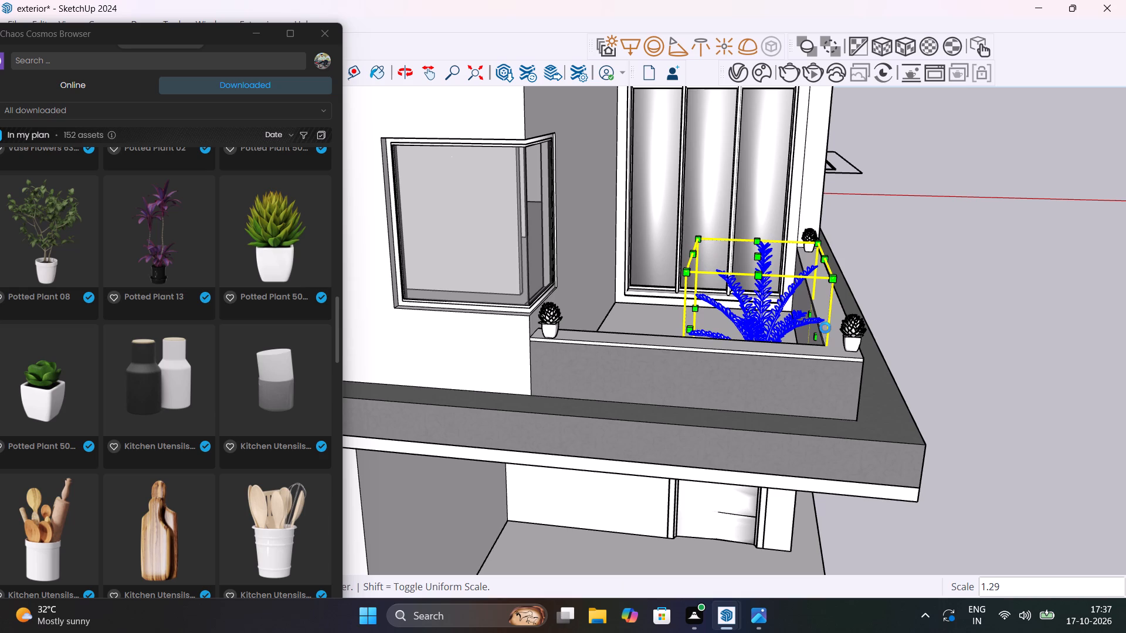
pyautogui.click(981, 295)
# Open the ground-floor walls group and delete the stray edge running along the open side of the porch floor.
pyautogui.scroll(-7, 930, 314)
pyautogui.moveTo(941, 345); pyautogui.dragTo(940, 344, button='middle')
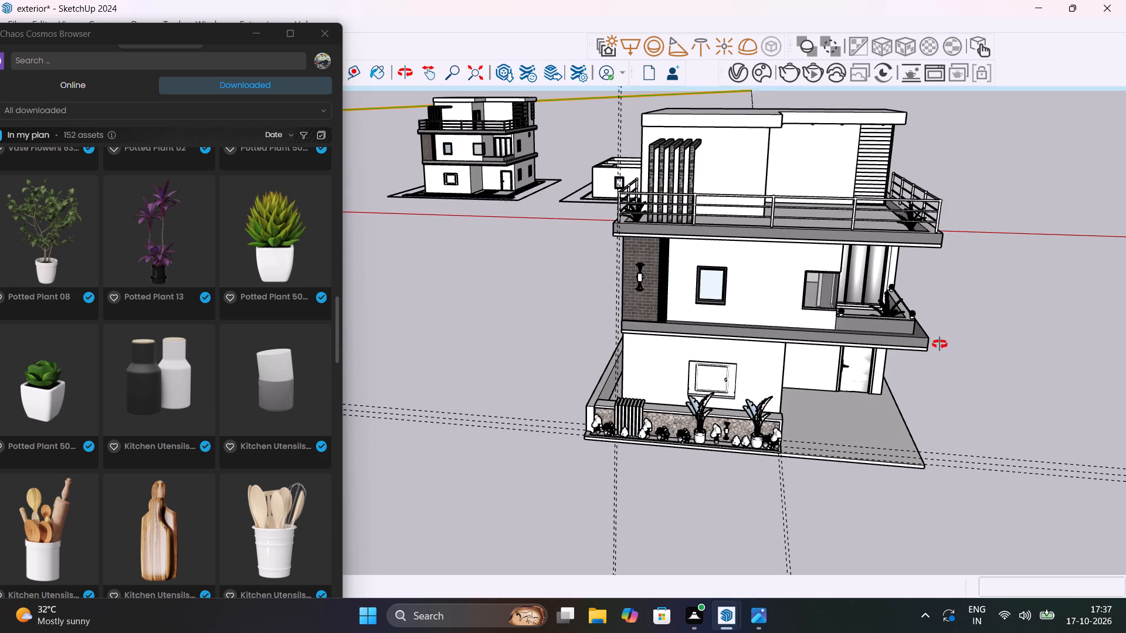
pyautogui.moveTo(940, 344); pyautogui.dragTo(754, 364, button='middle')
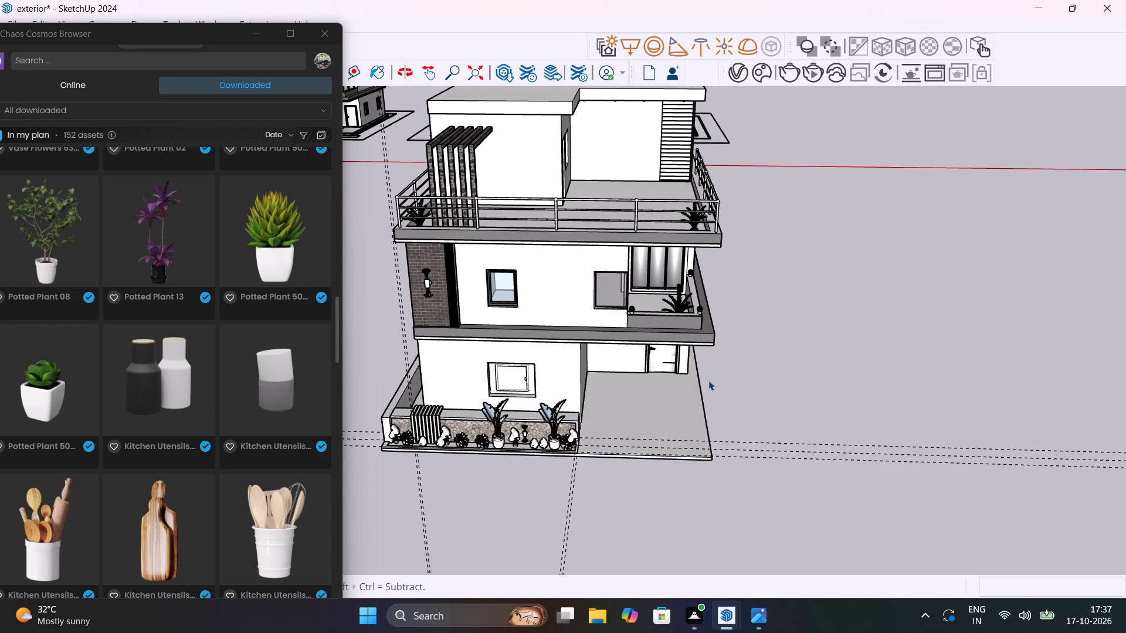
pyautogui.moveTo(706, 384); pyautogui.dragTo(473, 349, button='middle')
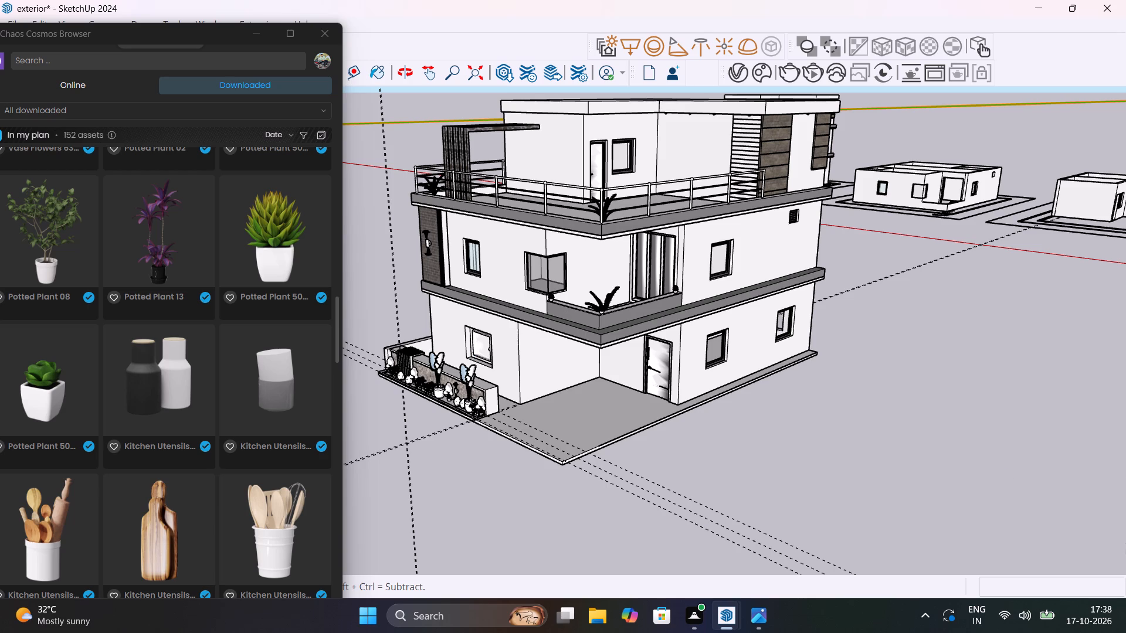
pyautogui.scroll(1, 901, 519)
pyautogui.scroll(7, 565, 423)
pyautogui.moveTo(611, 489); pyautogui.dragTo(687, 504, button='middle')
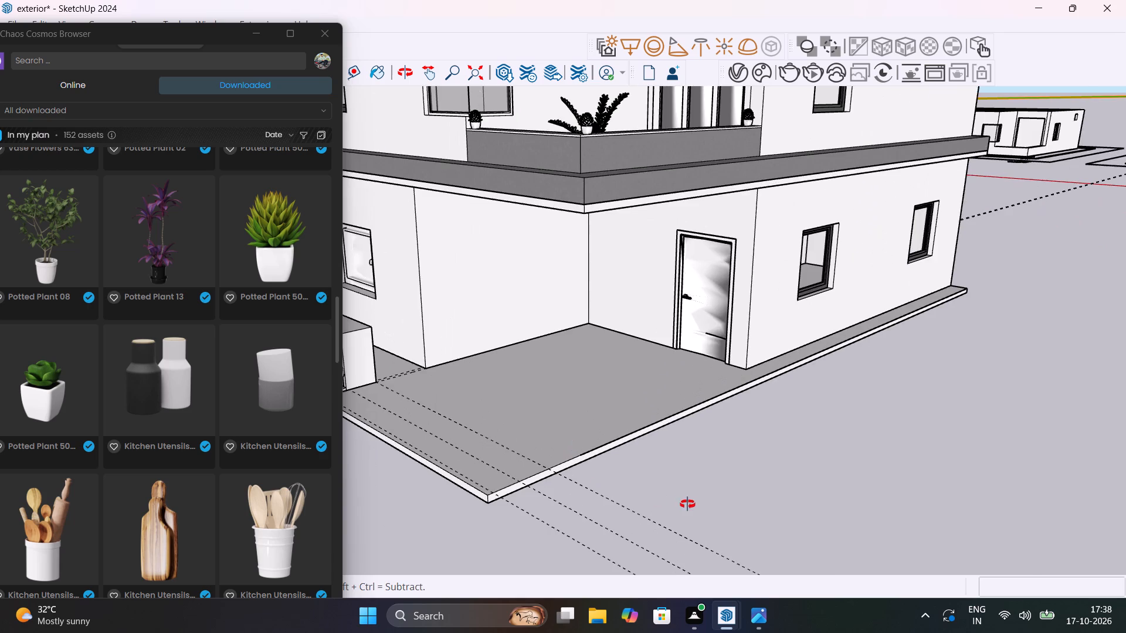
pyautogui.moveTo(687, 504); pyautogui.dragTo(713, 508, button='middle')
pyautogui.scroll(3, 721, 440)
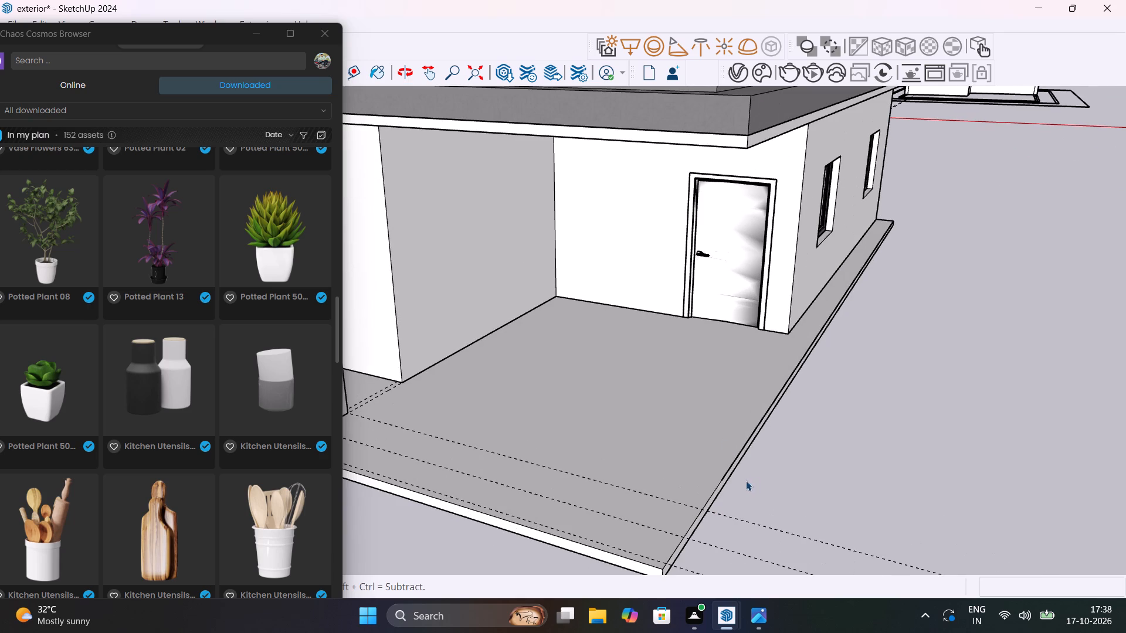
pyautogui.click(724, 478)
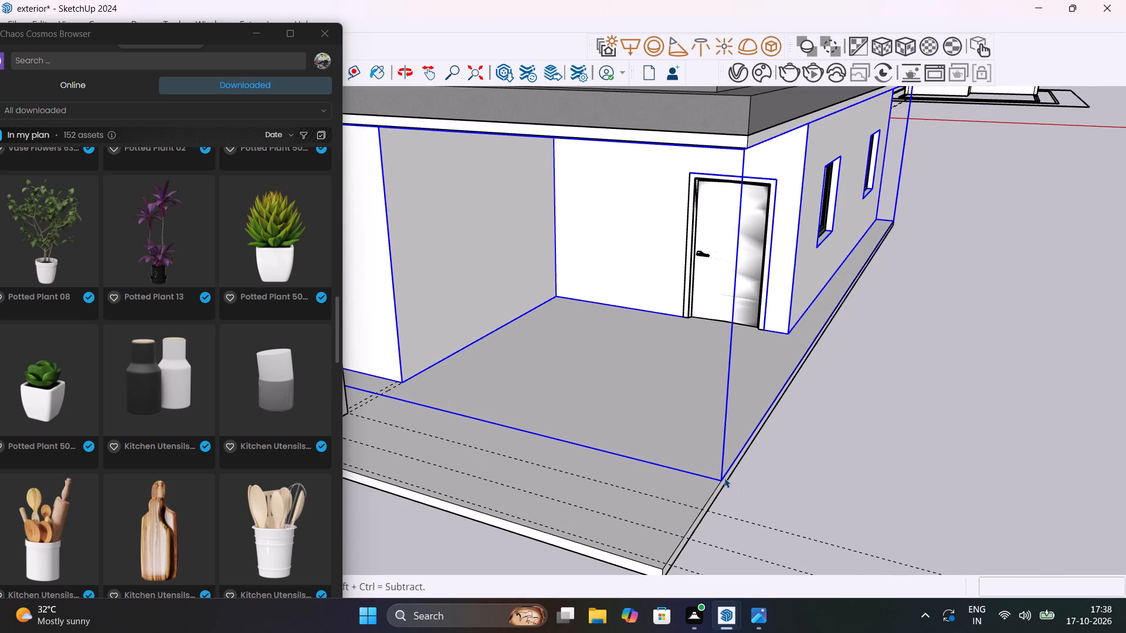
pyautogui.doubleClick(724, 478)
pyautogui.click(724, 478)
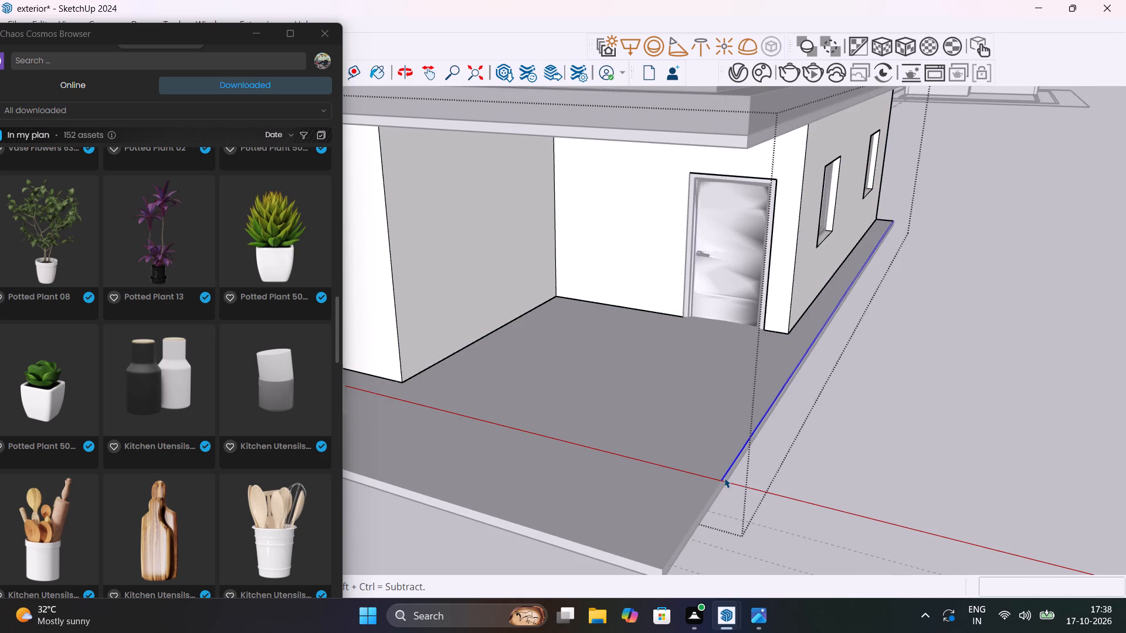
pyautogui.press('Delete')
pyautogui.scroll(-2, 915, 480)
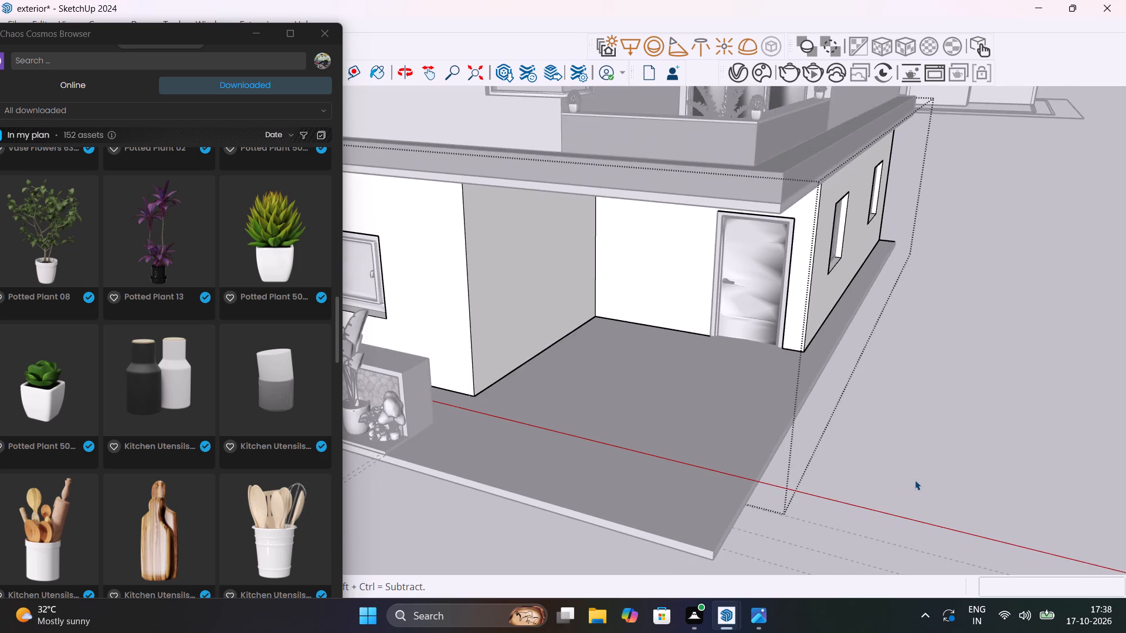
pyautogui.click(915, 480)
# Examine the house exterior and the ground-floor entrance porch from several angles.
pyautogui.scroll(-12, 915, 479)
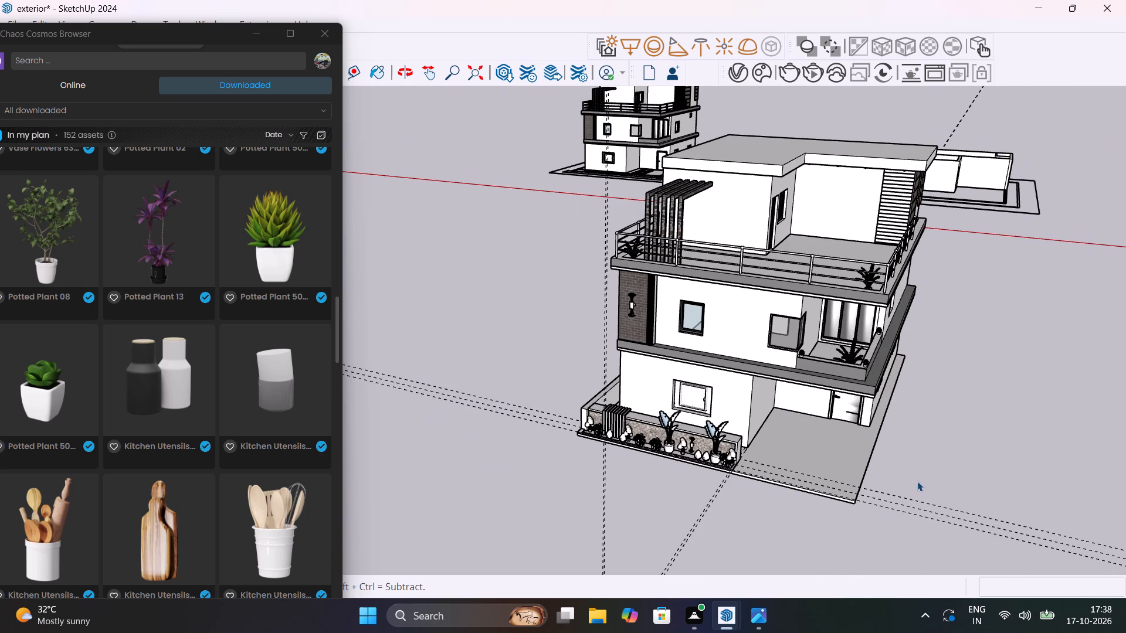
pyautogui.moveTo(887, 416); pyautogui.dragTo(772, 374, button='middle')
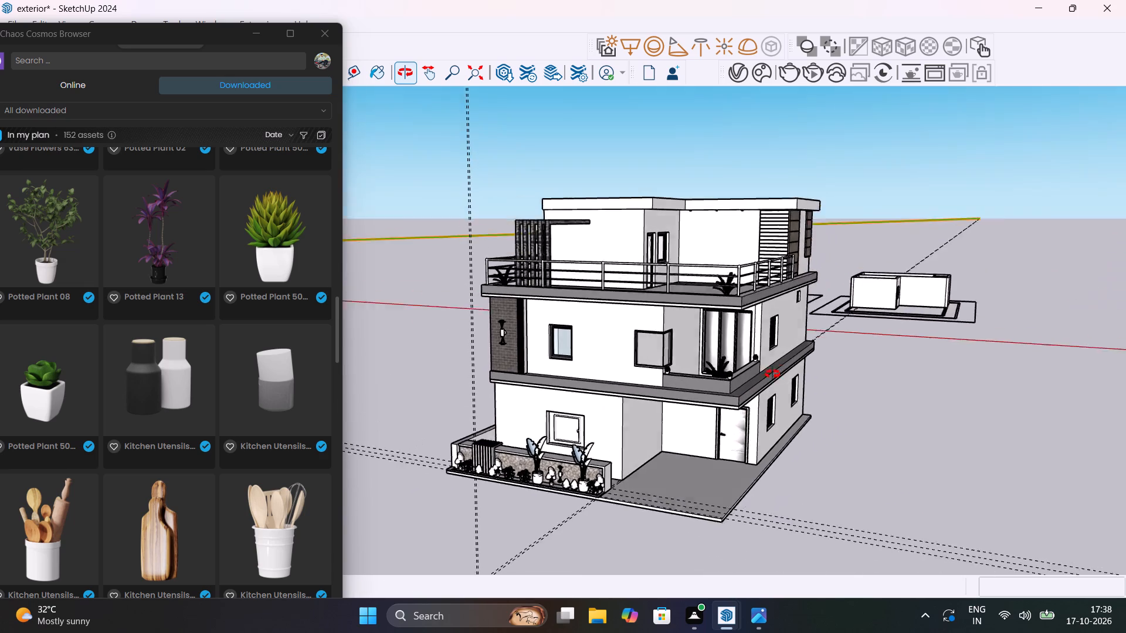
pyautogui.moveTo(772, 374); pyautogui.dragTo(797, 431, button='middle')
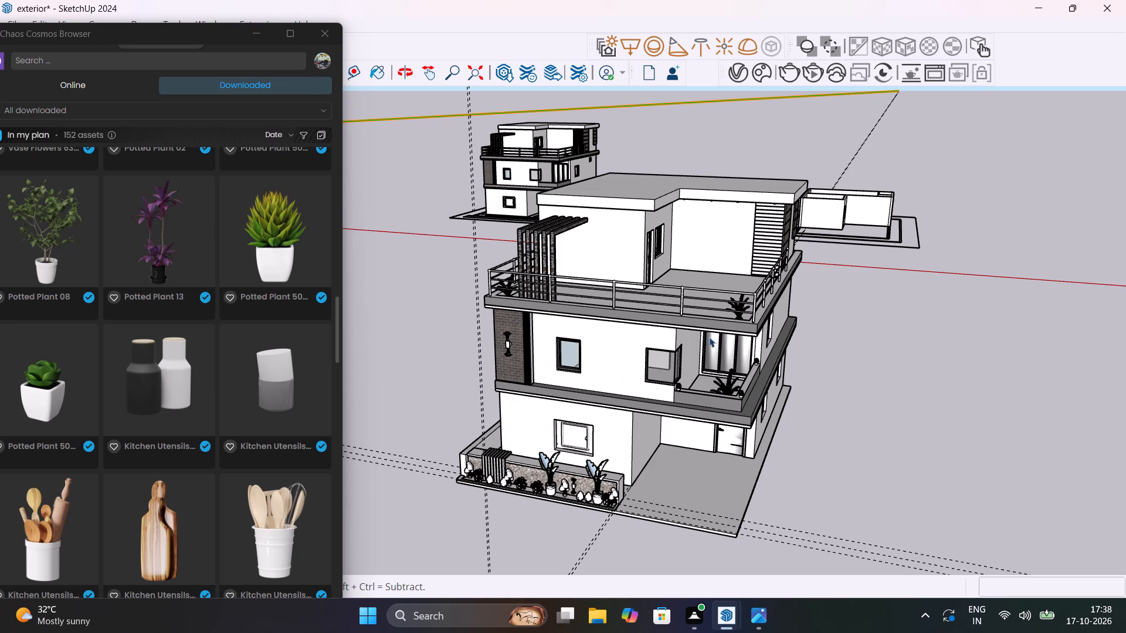
pyautogui.moveTo(758, 415); pyautogui.dragTo(687, 289, button='middle')
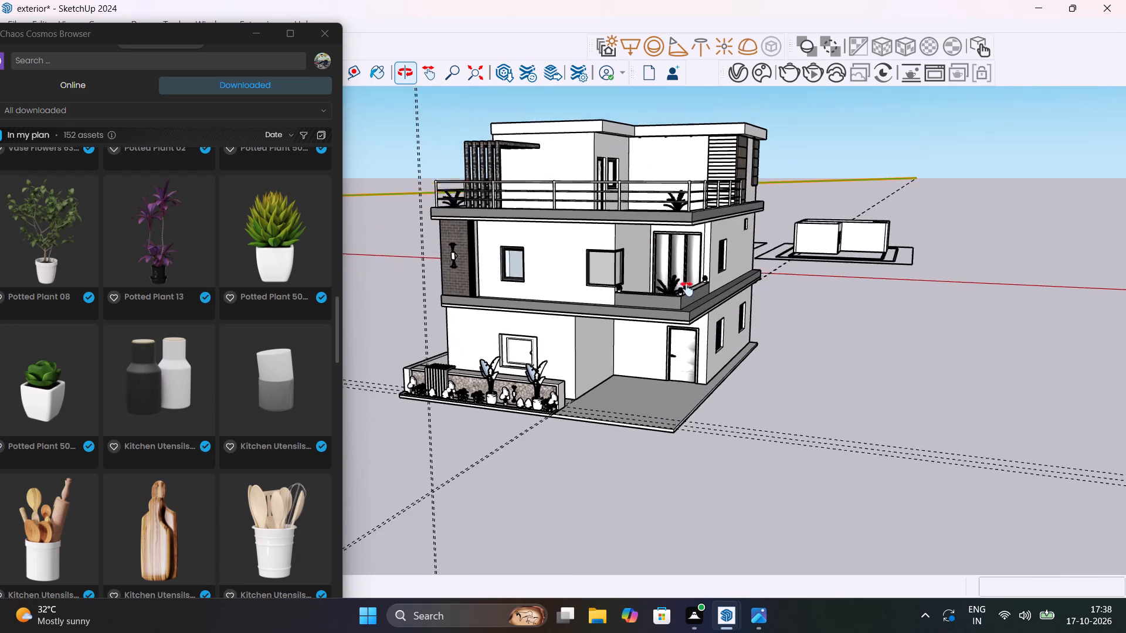
pyautogui.moveTo(687, 289); pyautogui.dragTo(723, 369, button='middle')
pyautogui.scroll(9, 716, 378)
pyautogui.moveTo(687, 370); pyautogui.dragTo(672, 353, button='middle')
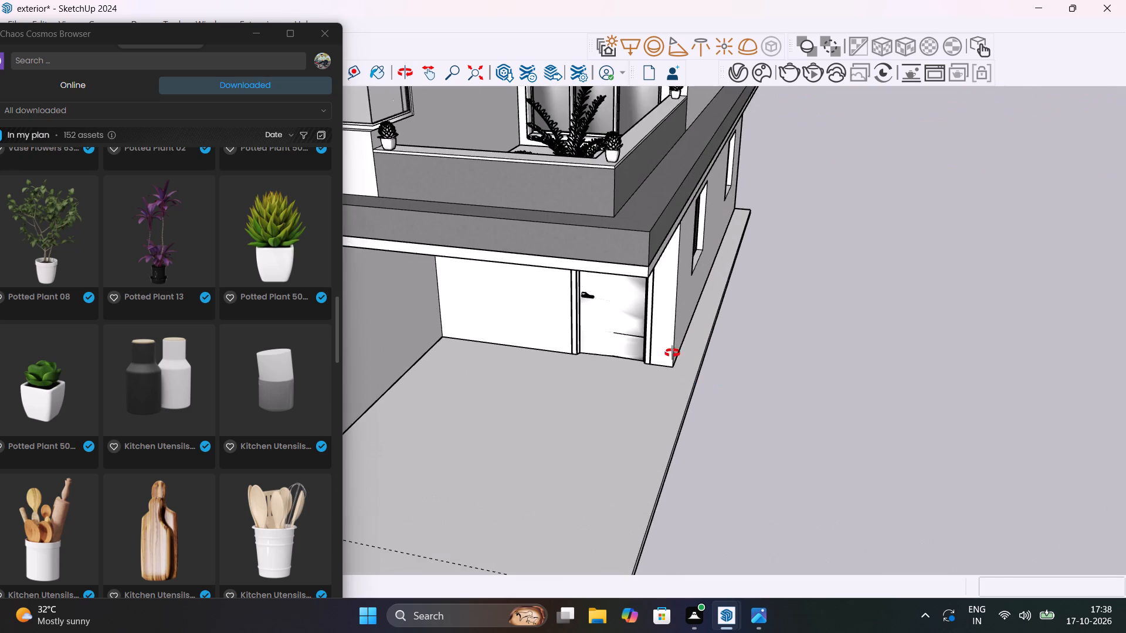
pyautogui.moveTo(672, 353); pyautogui.dragTo(732, 285, button='middle')
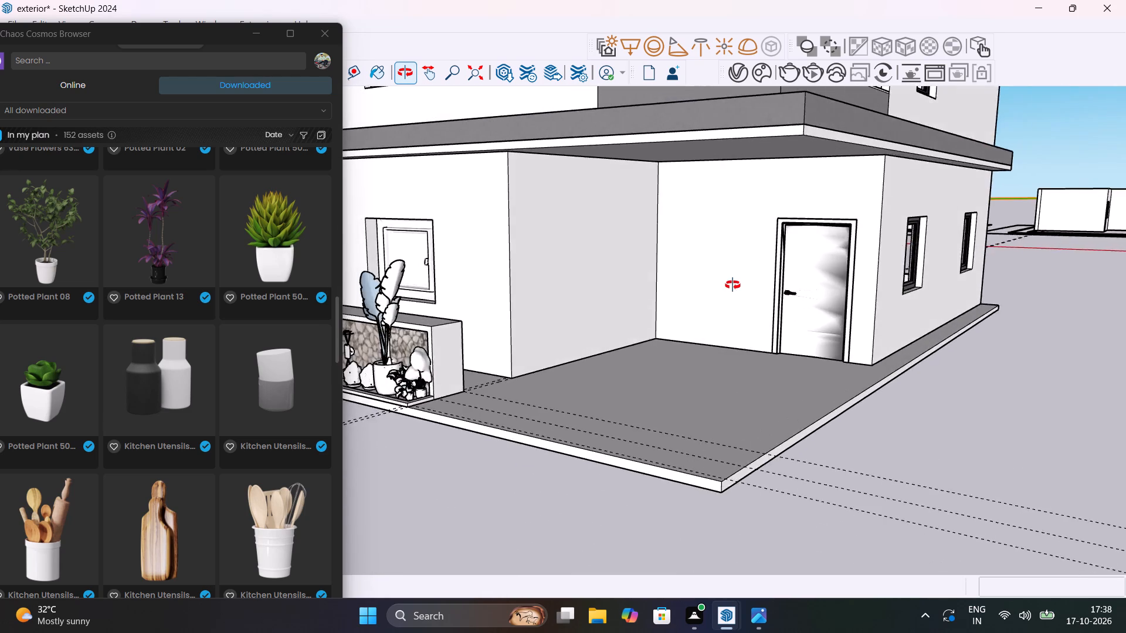
pyautogui.moveTo(732, 285); pyautogui.dragTo(815, 346, button='middle')
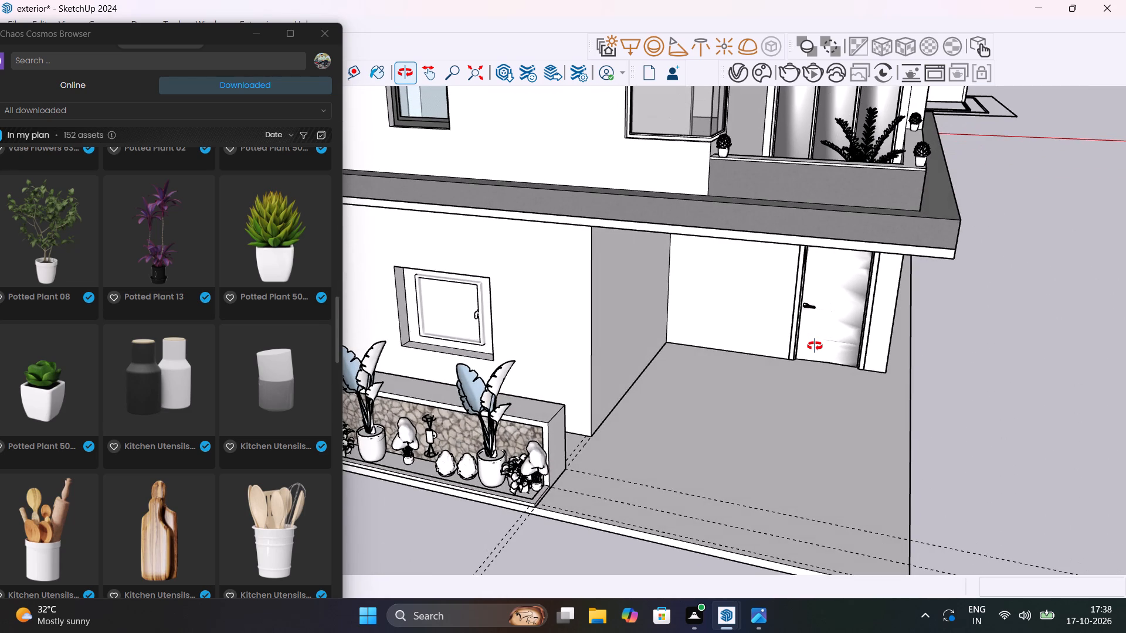
pyautogui.moveTo(815, 346); pyautogui.dragTo(693, 307, button='middle')
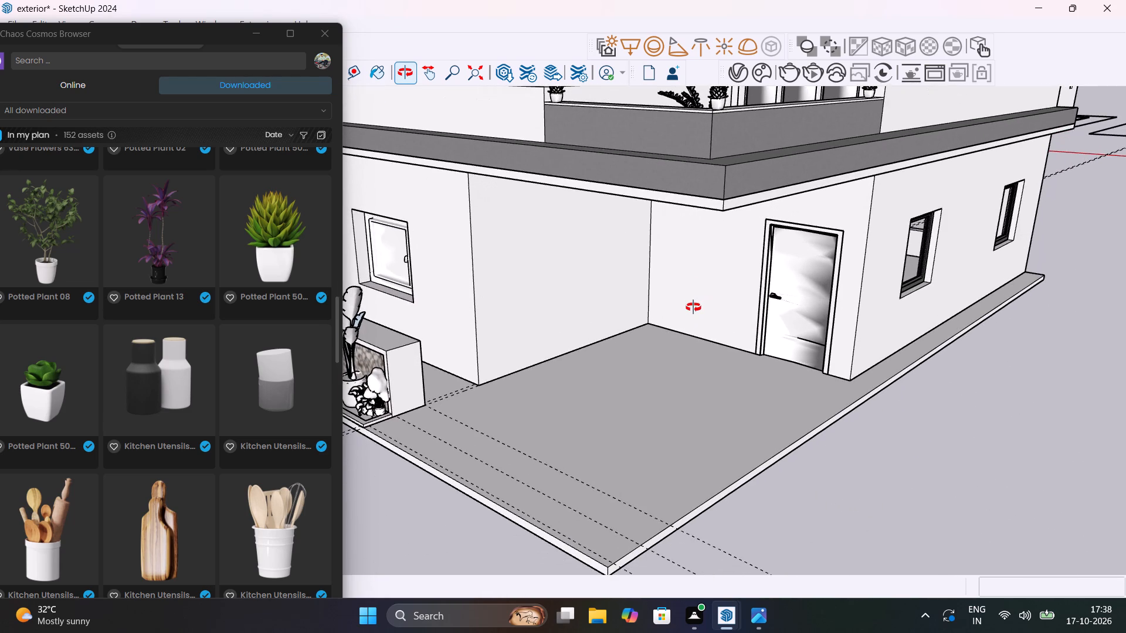
pyautogui.moveTo(693, 307); pyautogui.dragTo(610, 287, button='middle')
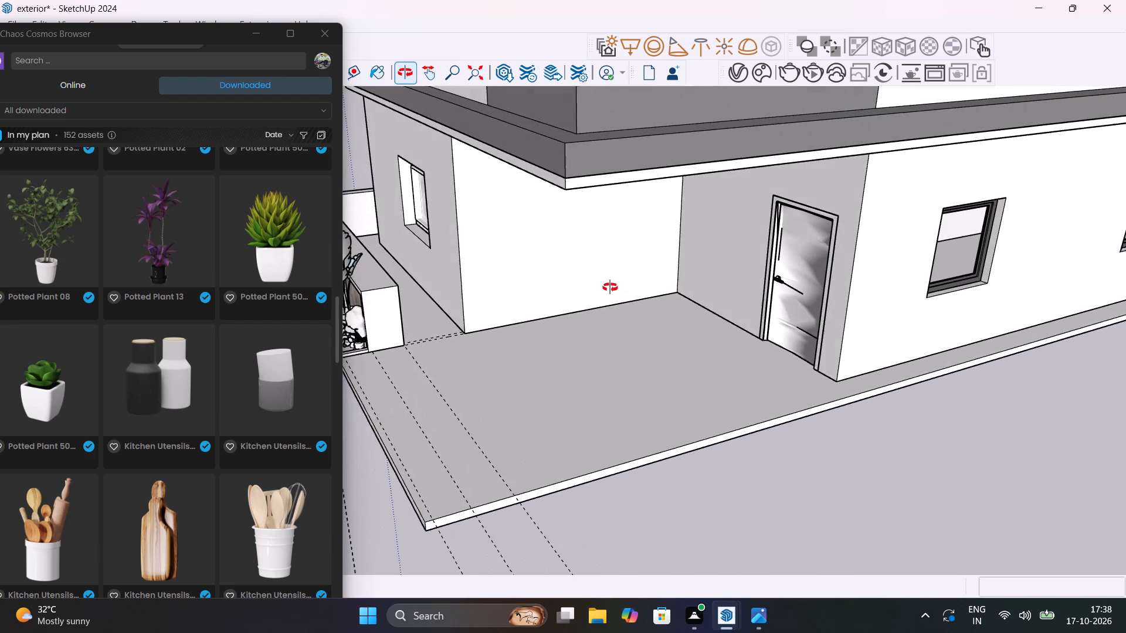
# Place a guide line 3" inside the open long edge of the entrance porch floor.
pyautogui.moveTo(610, 287); pyautogui.dragTo(609, 287, button='middle')
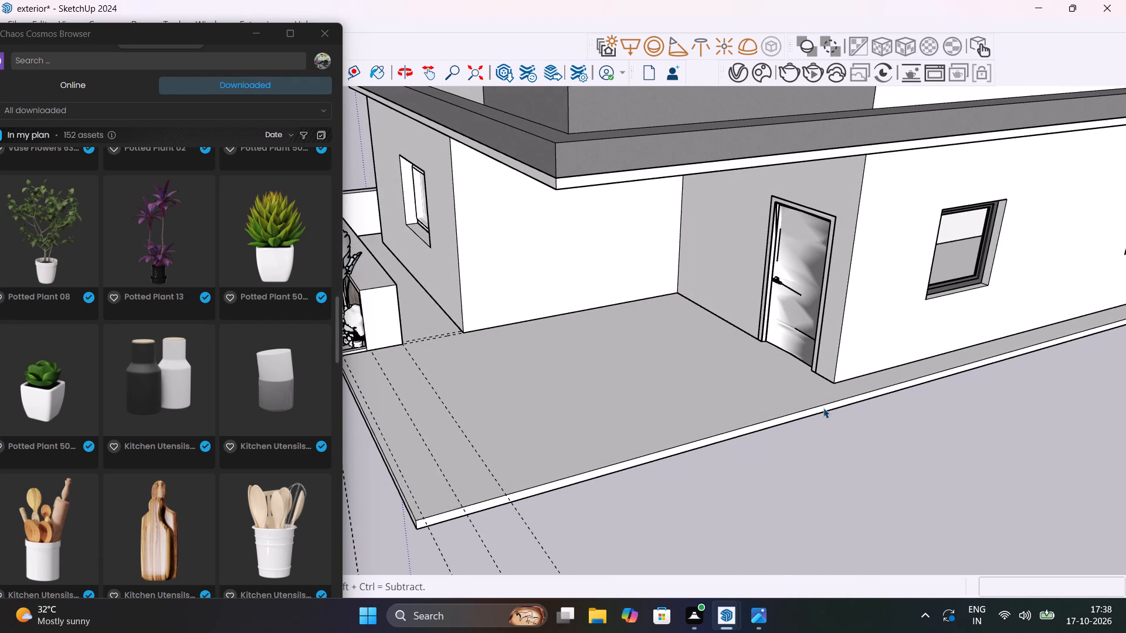
pyautogui.moveTo(824, 407); pyautogui.dragTo(1015, 443, button='middle')
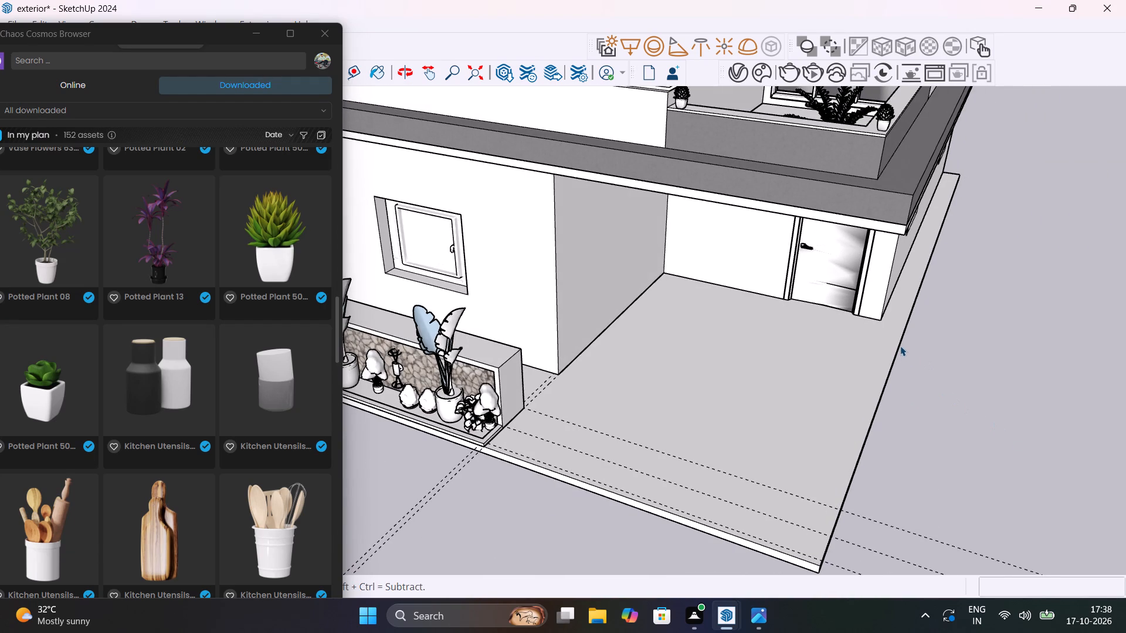
pyautogui.scroll(8, 909, 348)
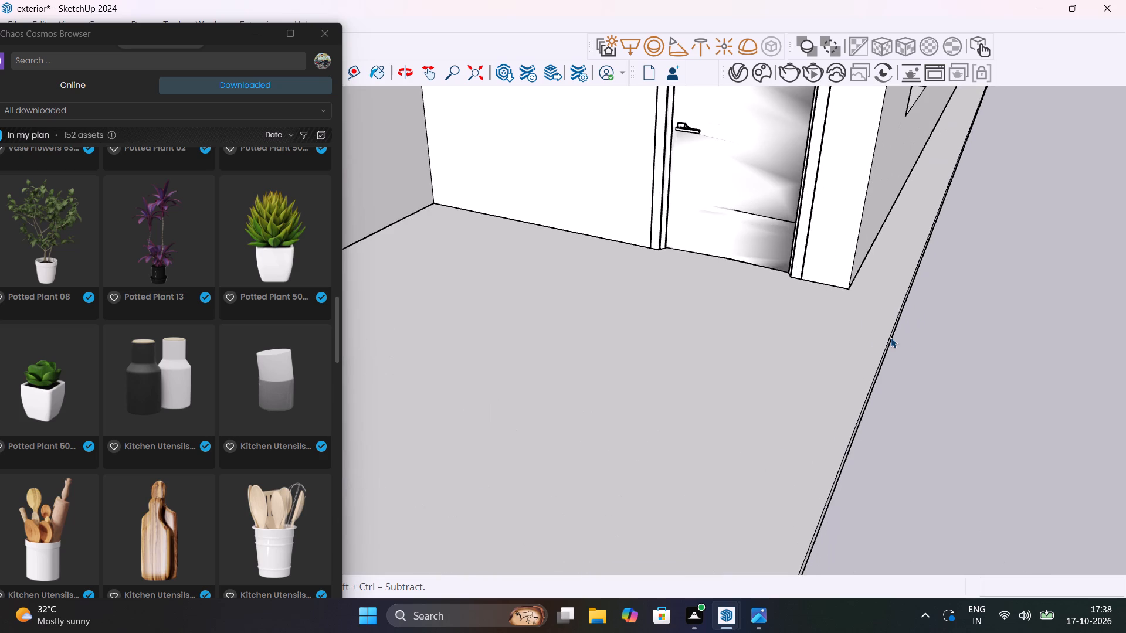
pyautogui.scroll(4, 891, 338)
pyautogui.press('t')
pyautogui.click(891, 338)
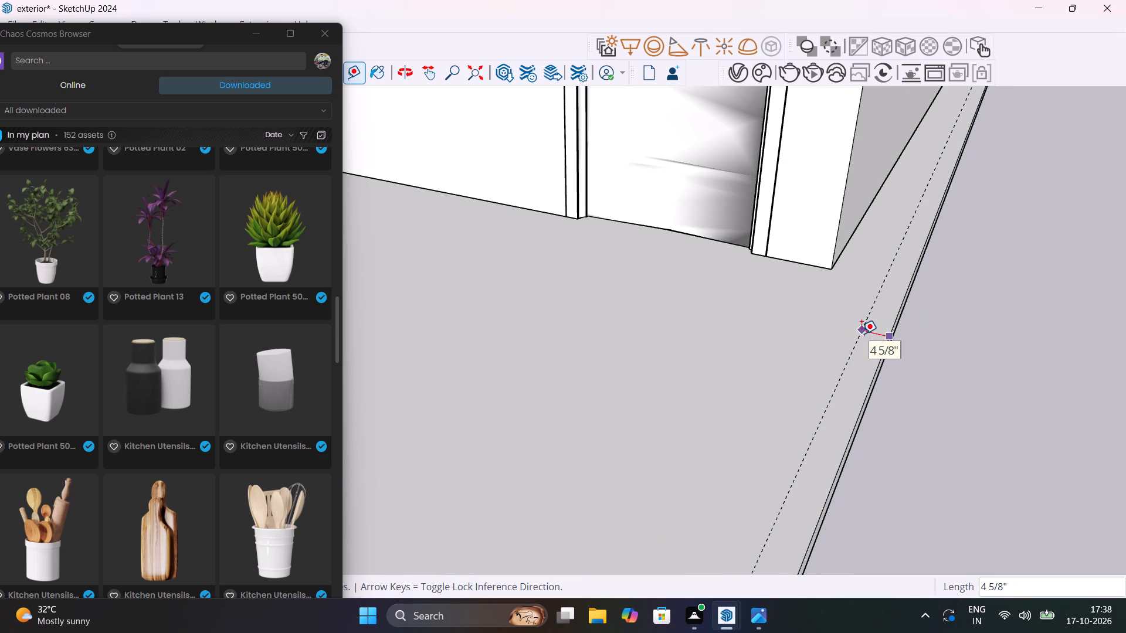
pyautogui.press('3')
pyautogui.hotkey('shift', '"')
pyautogui.press('Return')
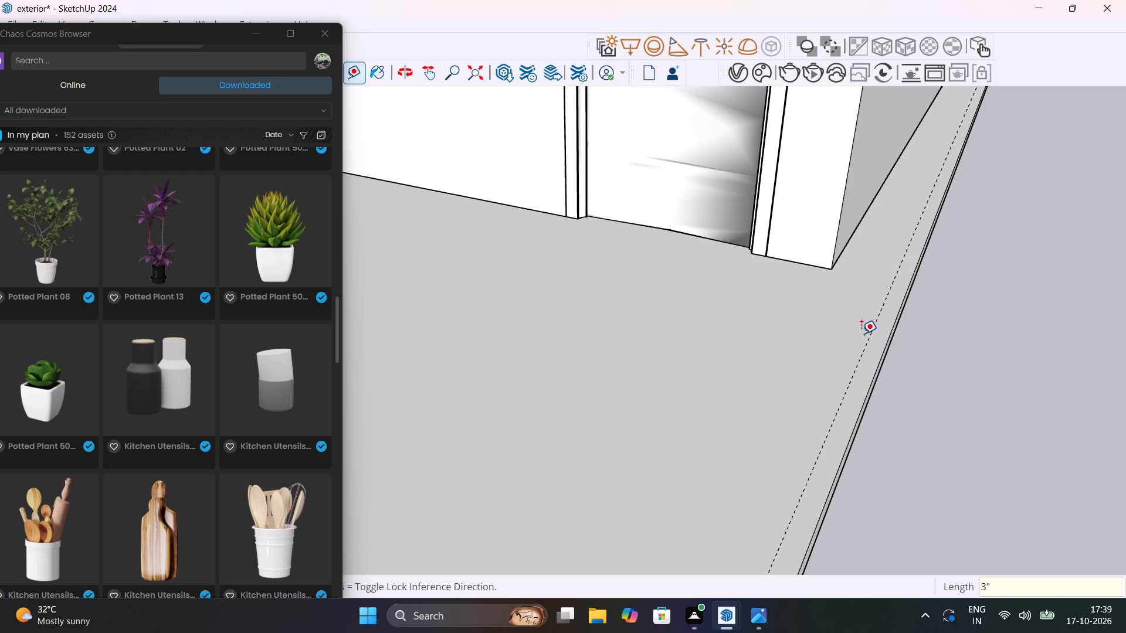
# Place a guide parallel to the porch floor's front edge, offset about 6' 3/8" through the wall corner beside the planter.
pyautogui.scroll(-18, 862, 333)
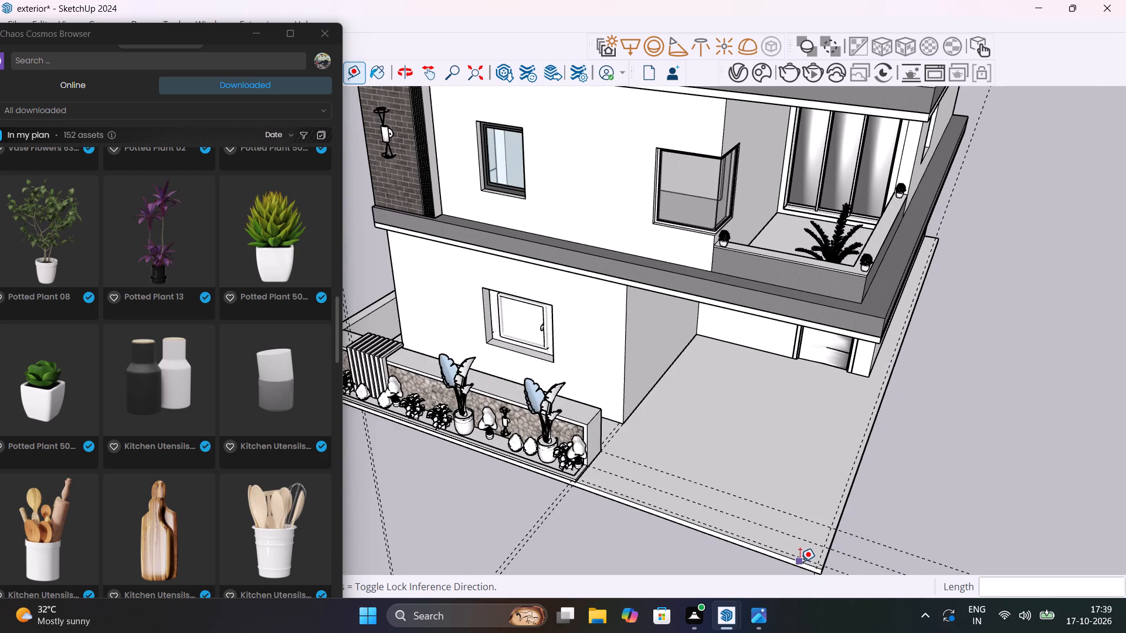
pyautogui.click(768, 554)
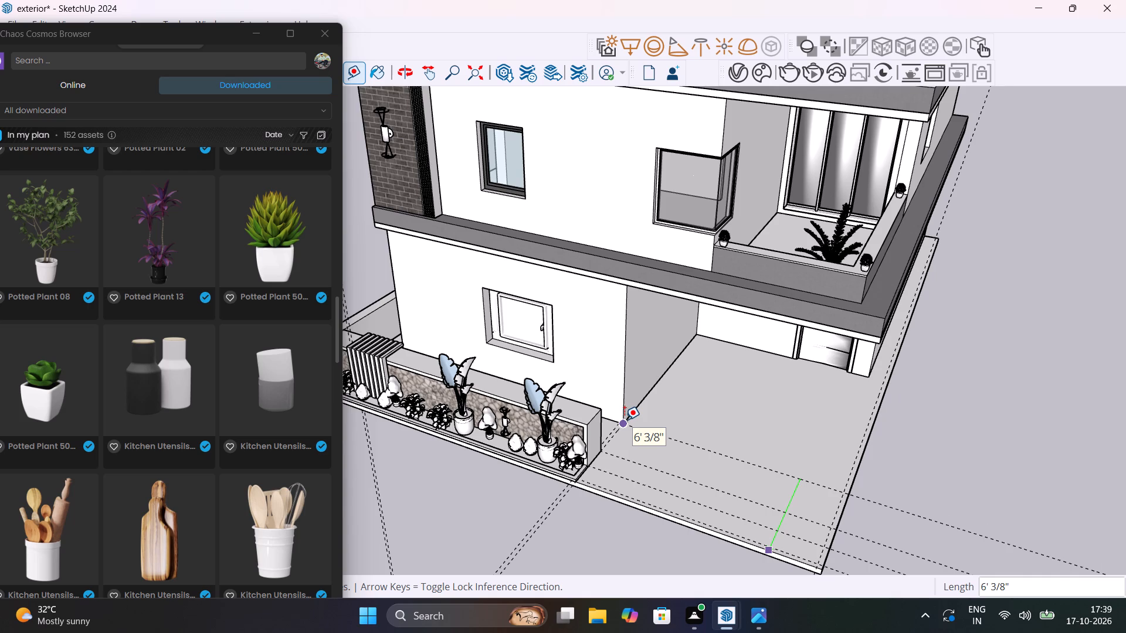
pyautogui.click(625, 420)
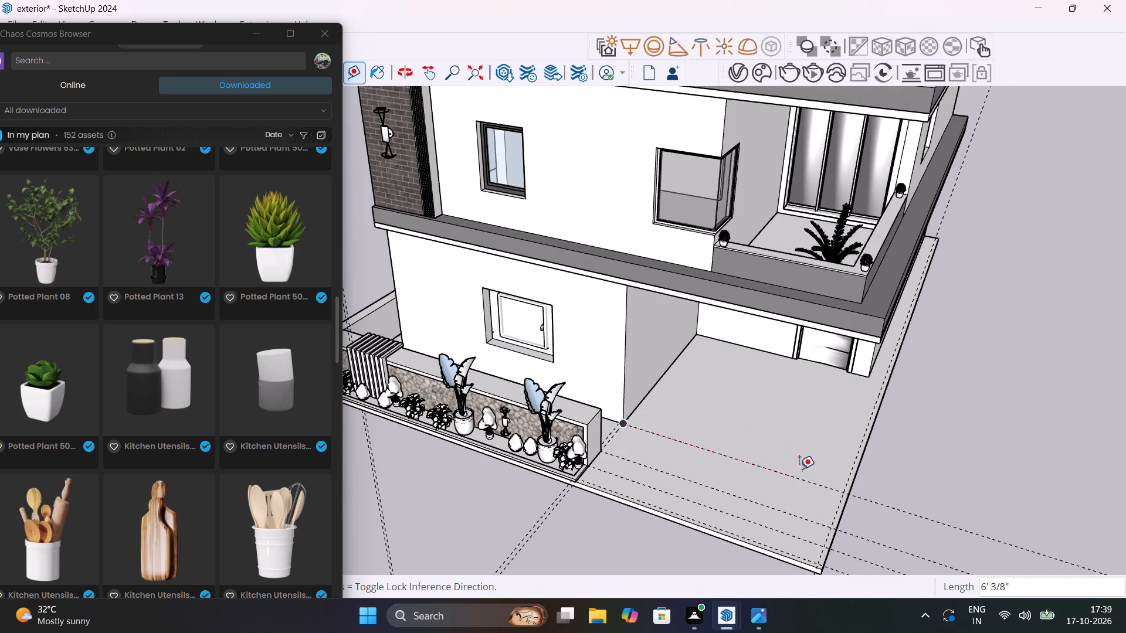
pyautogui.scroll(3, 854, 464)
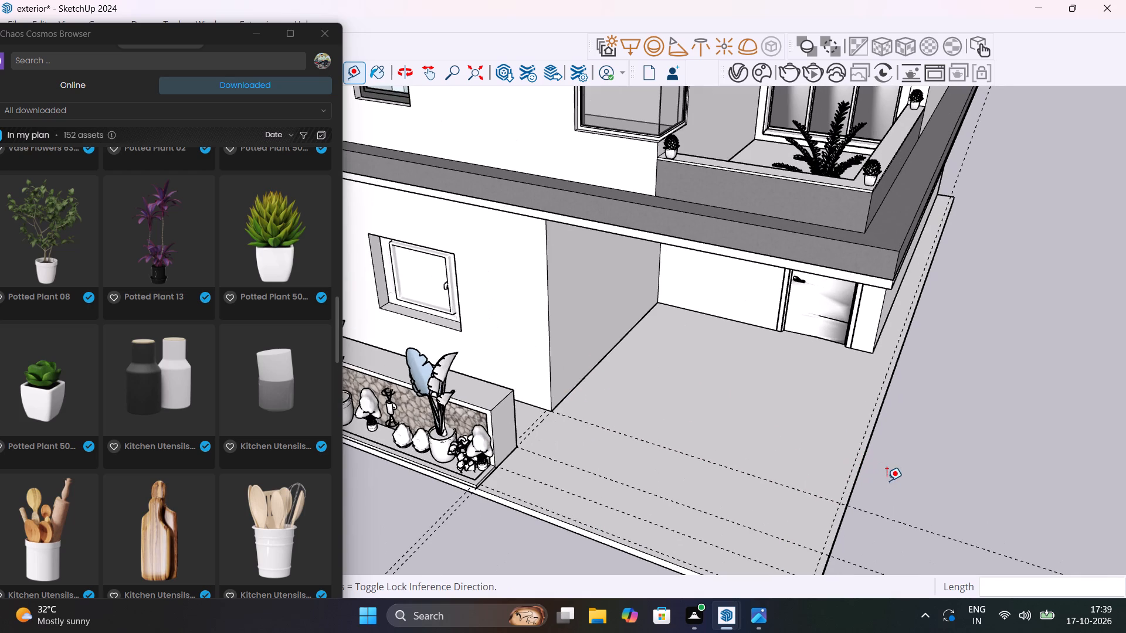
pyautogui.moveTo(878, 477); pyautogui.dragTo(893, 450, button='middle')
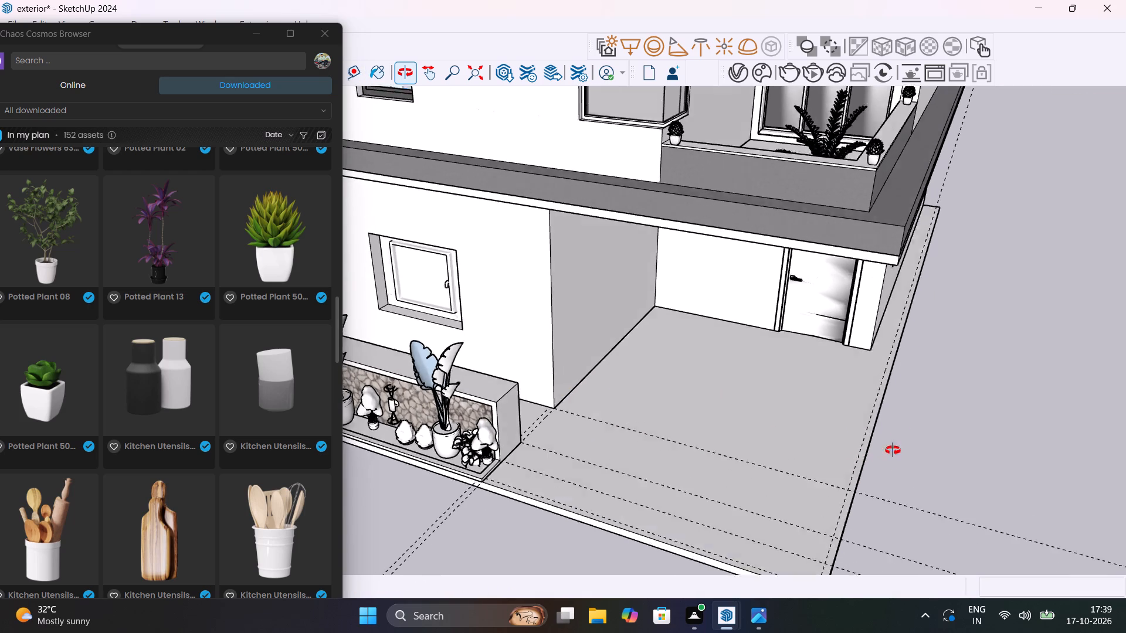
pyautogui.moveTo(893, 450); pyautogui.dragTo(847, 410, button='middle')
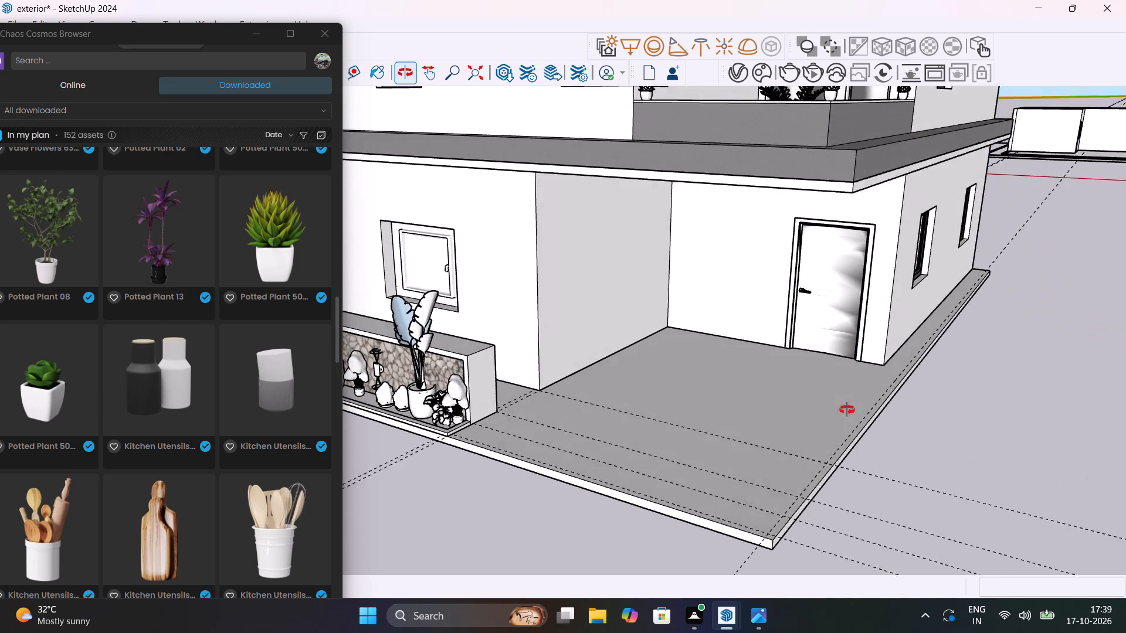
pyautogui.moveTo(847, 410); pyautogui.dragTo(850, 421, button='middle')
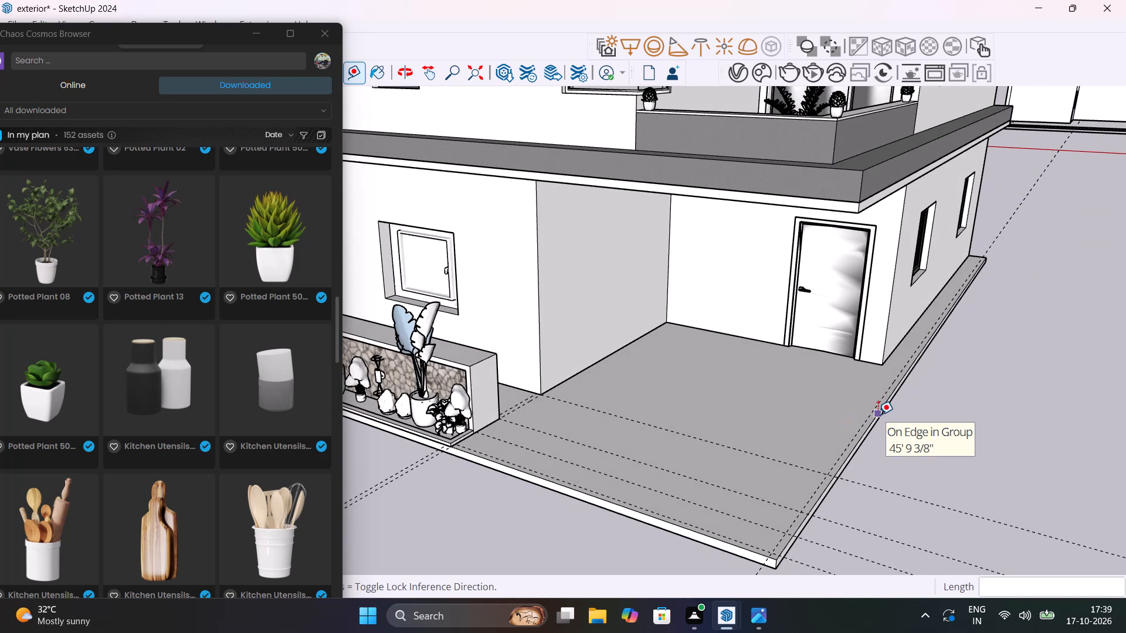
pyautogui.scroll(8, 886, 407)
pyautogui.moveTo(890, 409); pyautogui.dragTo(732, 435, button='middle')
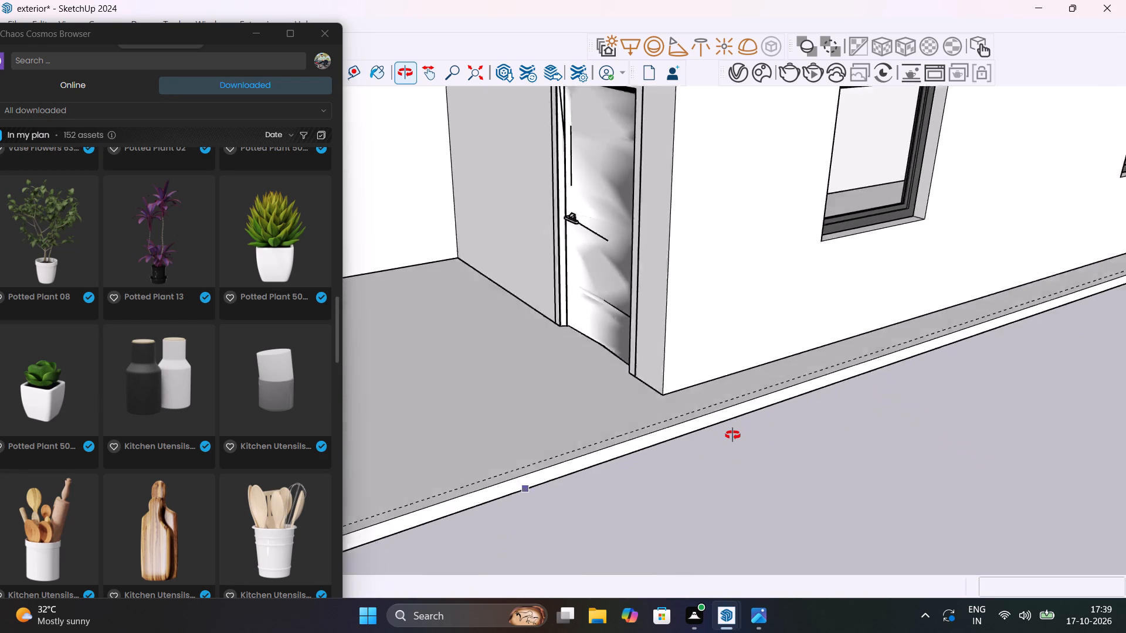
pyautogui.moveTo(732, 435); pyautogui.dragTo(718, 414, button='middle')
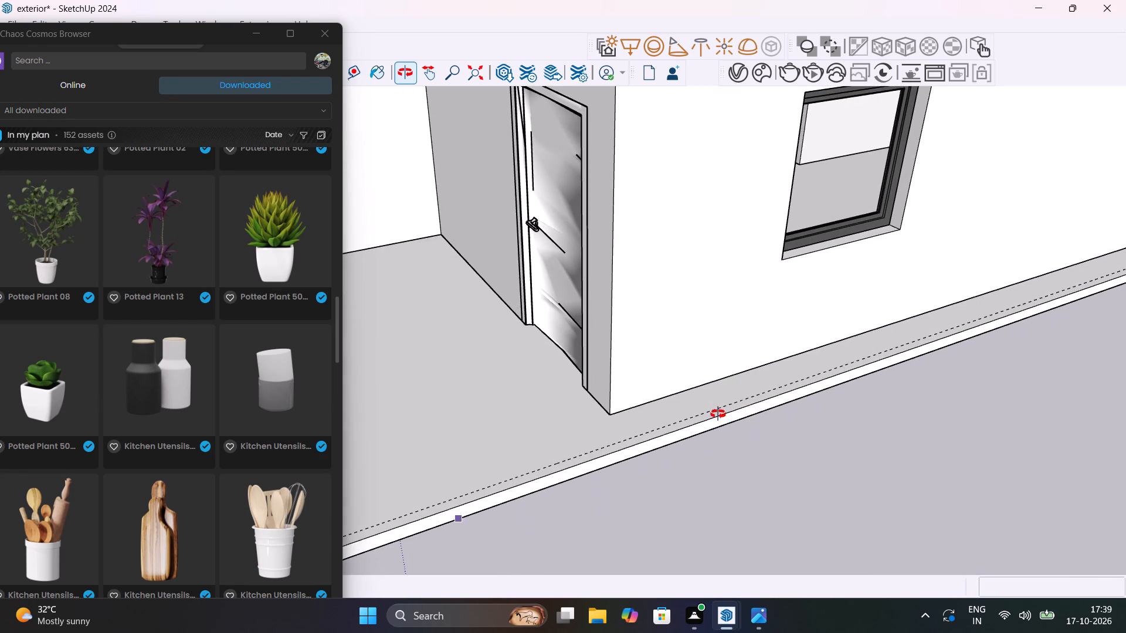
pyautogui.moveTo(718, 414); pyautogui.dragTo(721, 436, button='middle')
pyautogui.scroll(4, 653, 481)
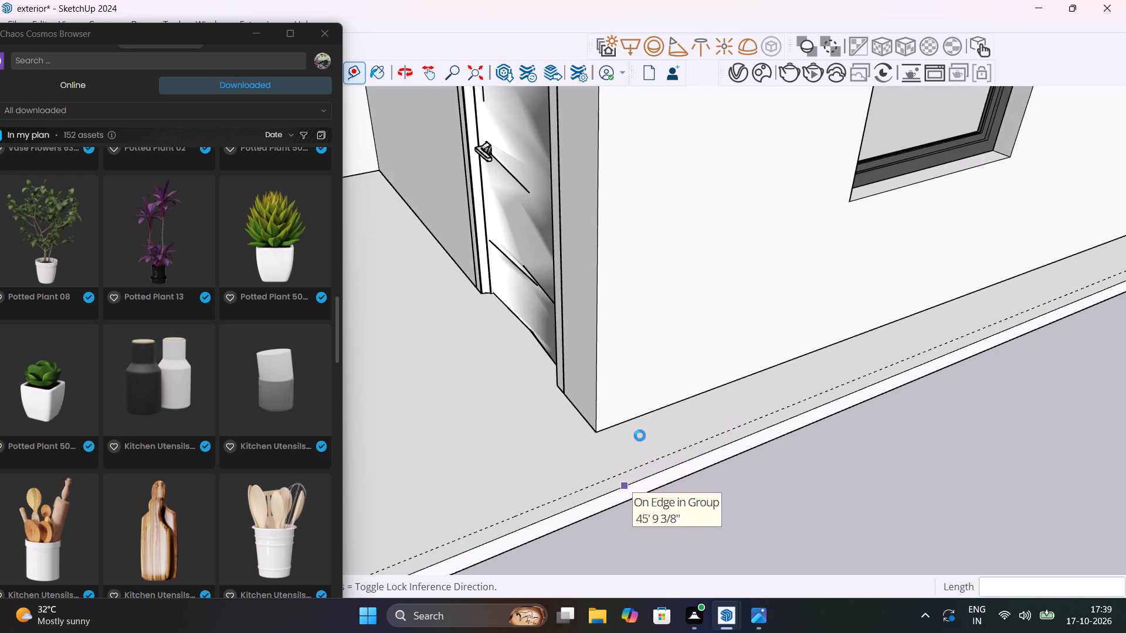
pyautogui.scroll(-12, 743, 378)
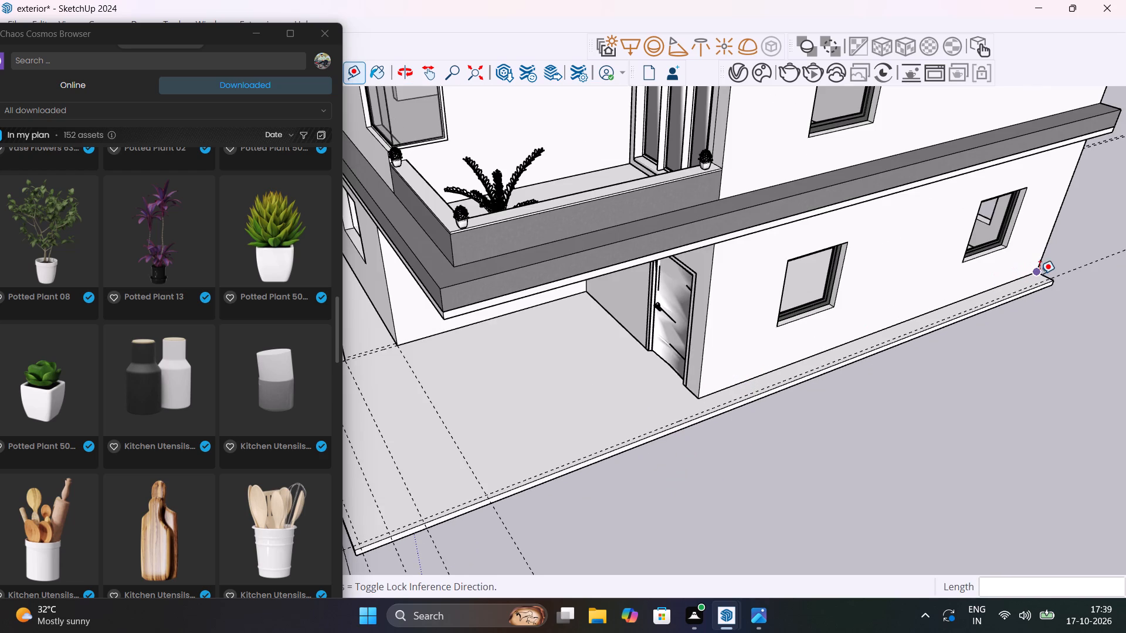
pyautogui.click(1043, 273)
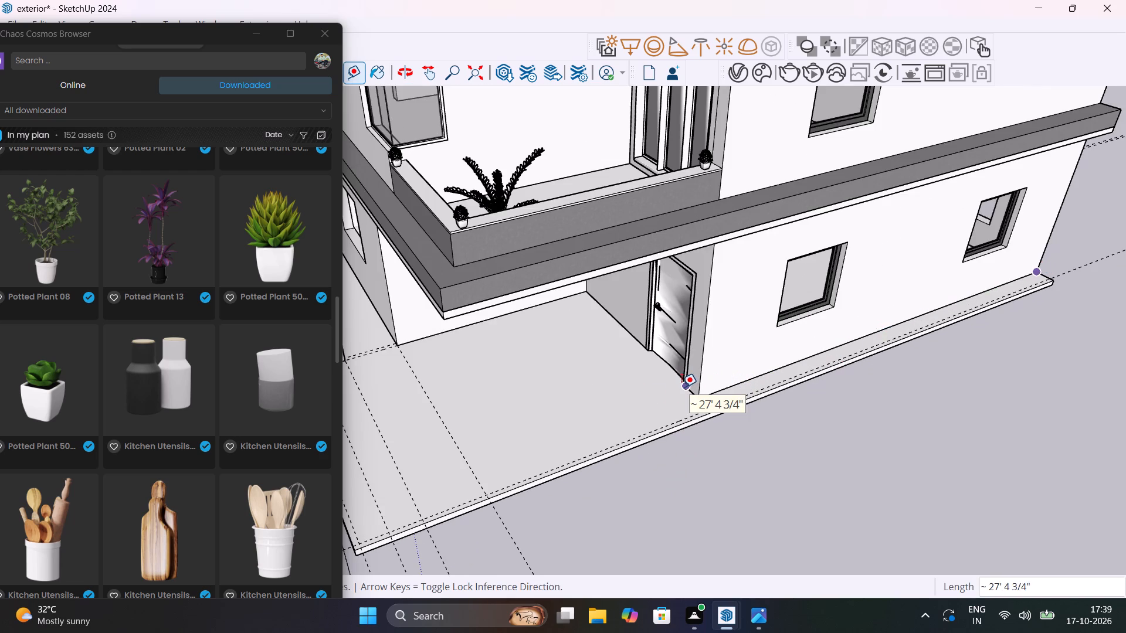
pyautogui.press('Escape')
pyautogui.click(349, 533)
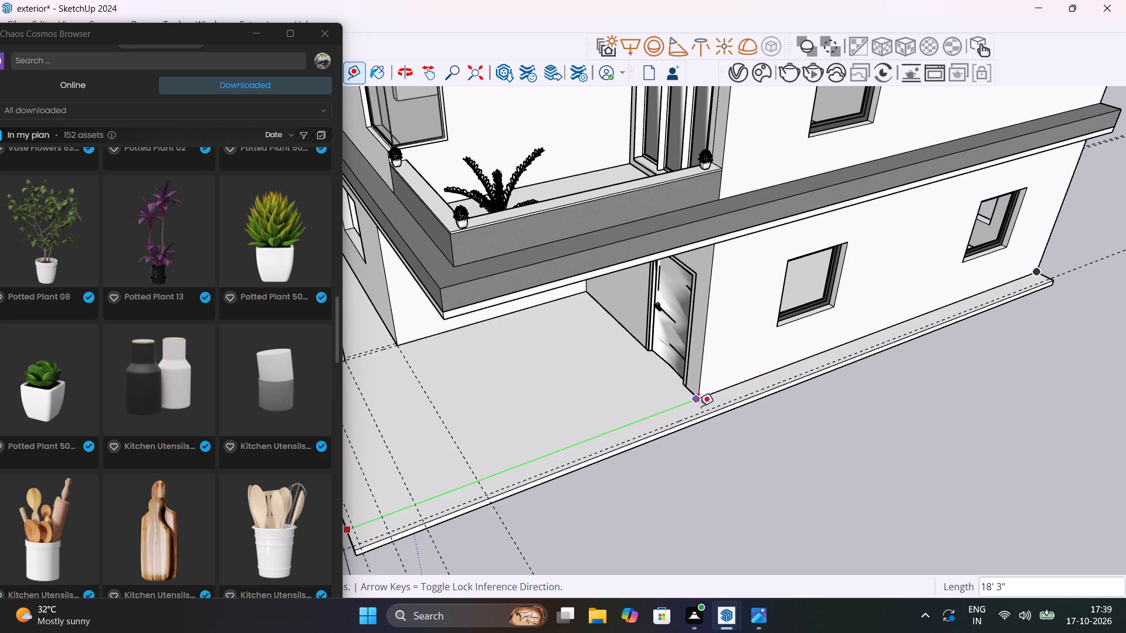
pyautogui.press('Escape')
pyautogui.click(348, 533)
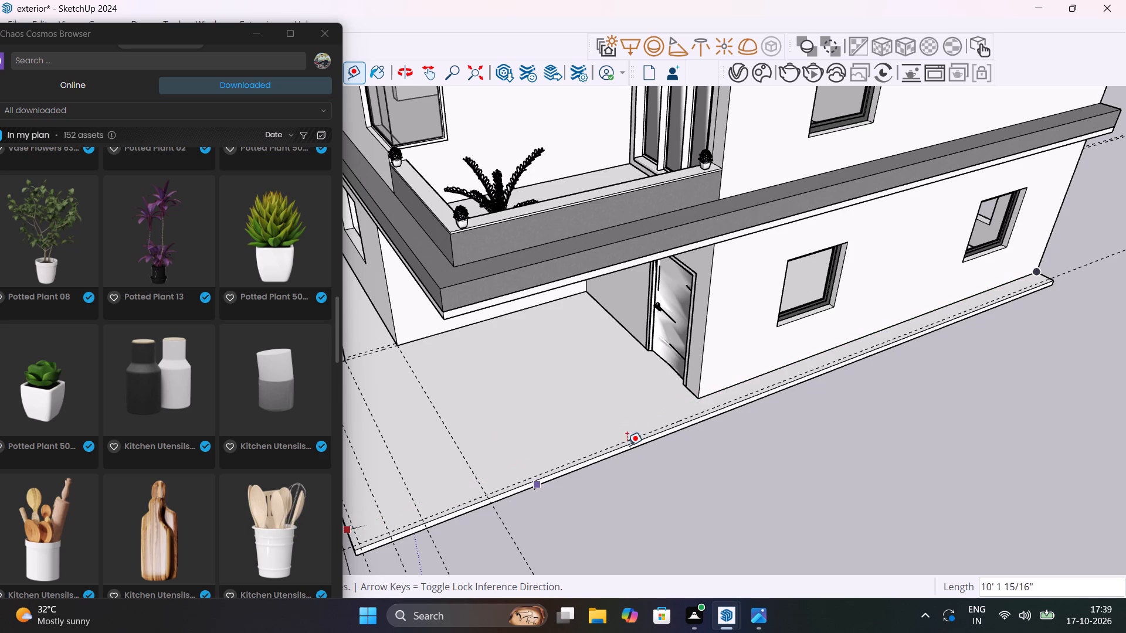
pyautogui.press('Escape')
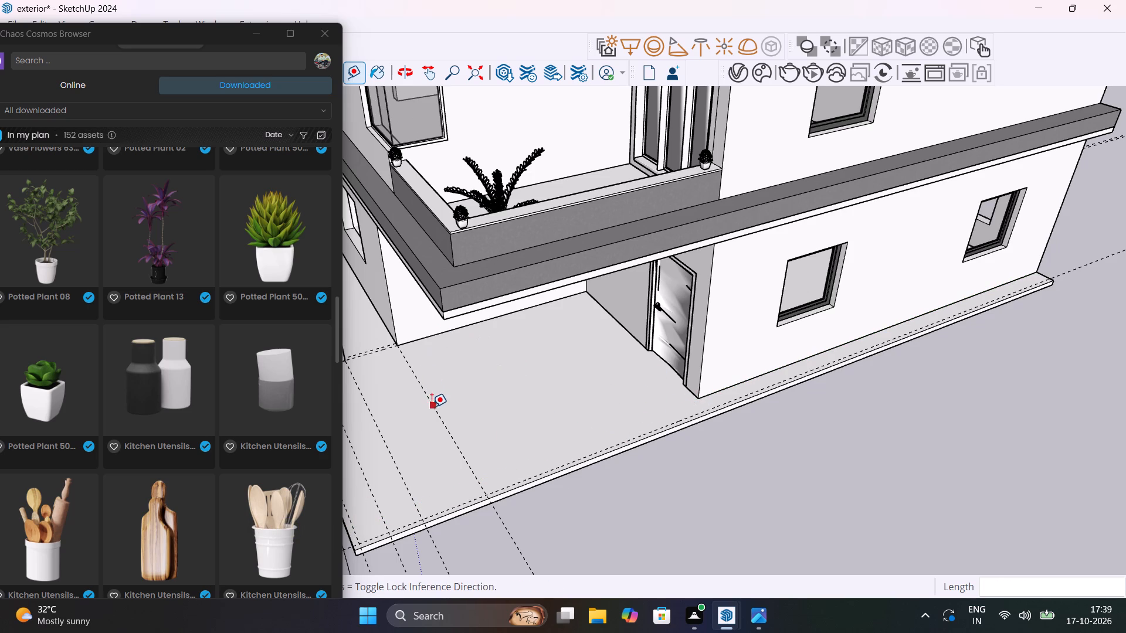
# Offset a guide 12' 4 1/2" from the one at the planter-side wall corner, through the outer wall corner beside the entrance door.
pyautogui.click(432, 407)
pyautogui.click(697, 397)
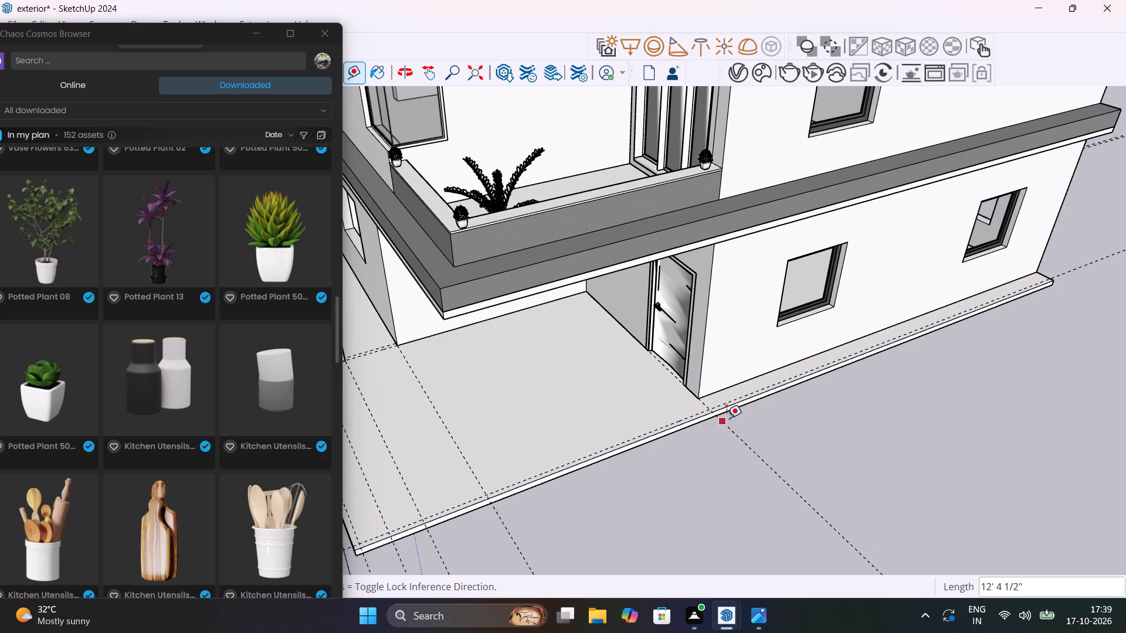
# Draw a 3" by 27' 4 1/2" rectangle along the floor's outer edge, from the guide intersection by the door to the house's far corner.
pyautogui.scroll(8, 727, 418)
pyautogui.press('r')
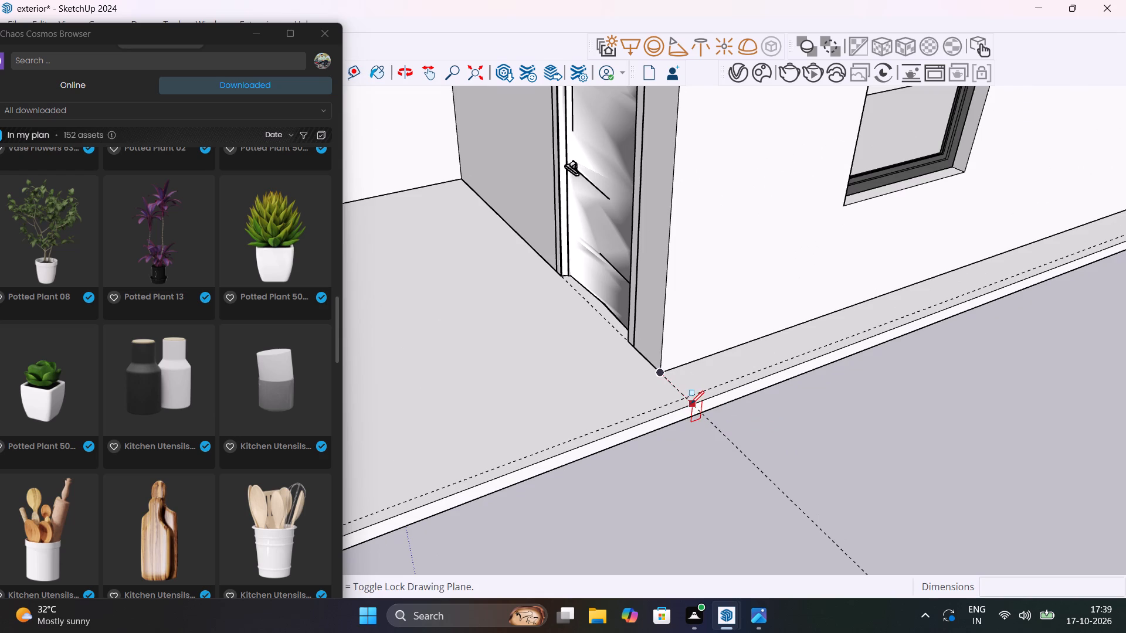
pyautogui.click(690, 398)
pyautogui.scroll(-19, 694, 396)
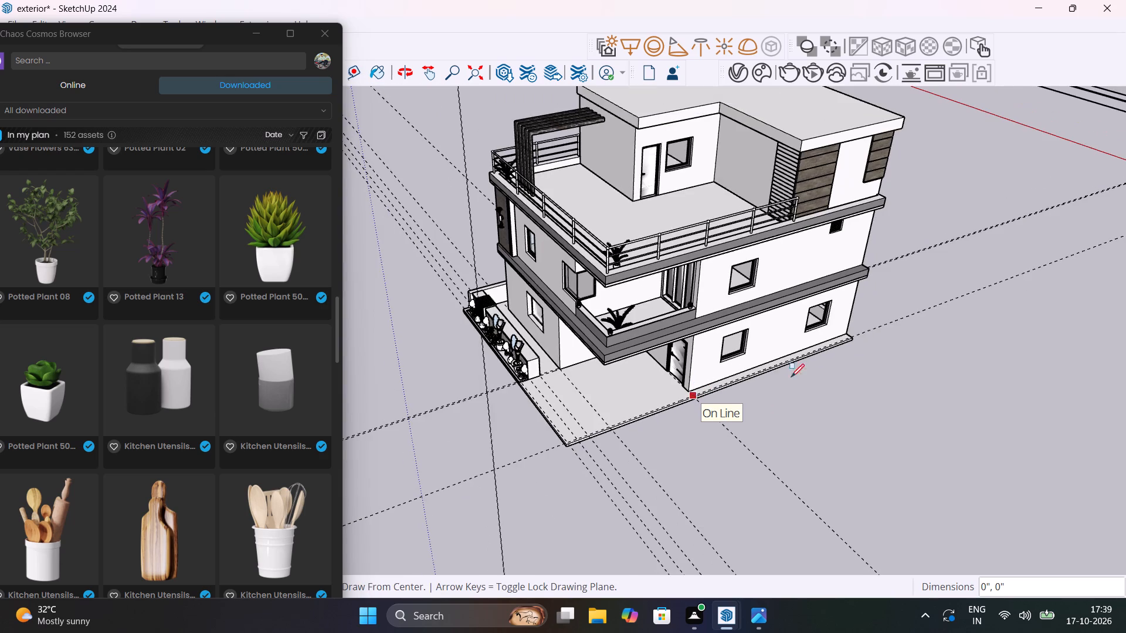
pyautogui.scroll(17, 874, 331)
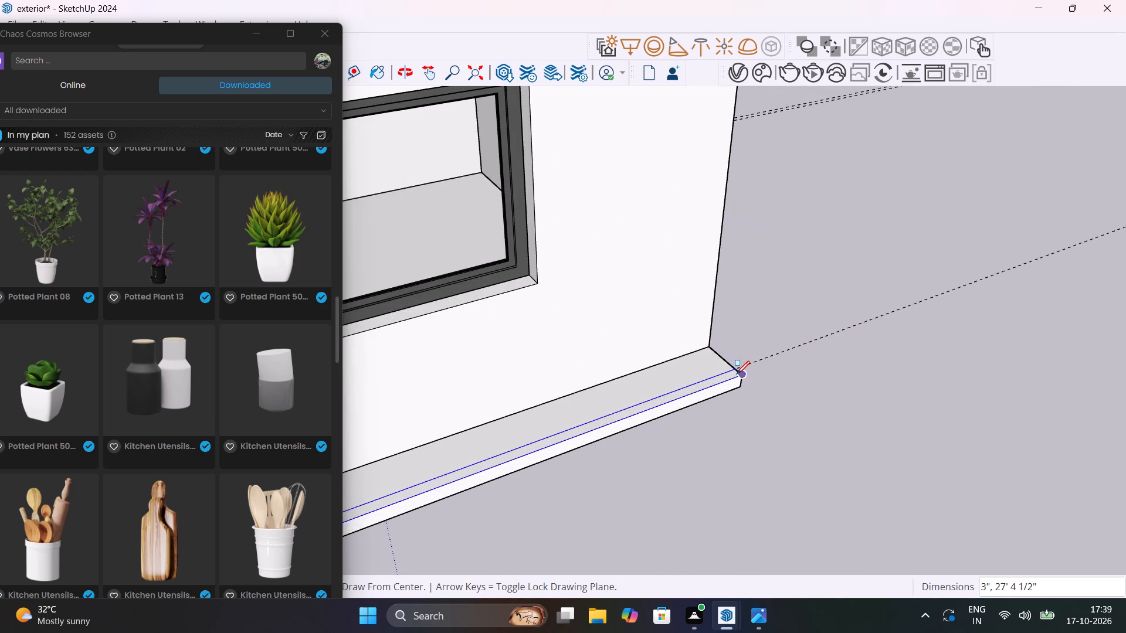
pyautogui.click(738, 377)
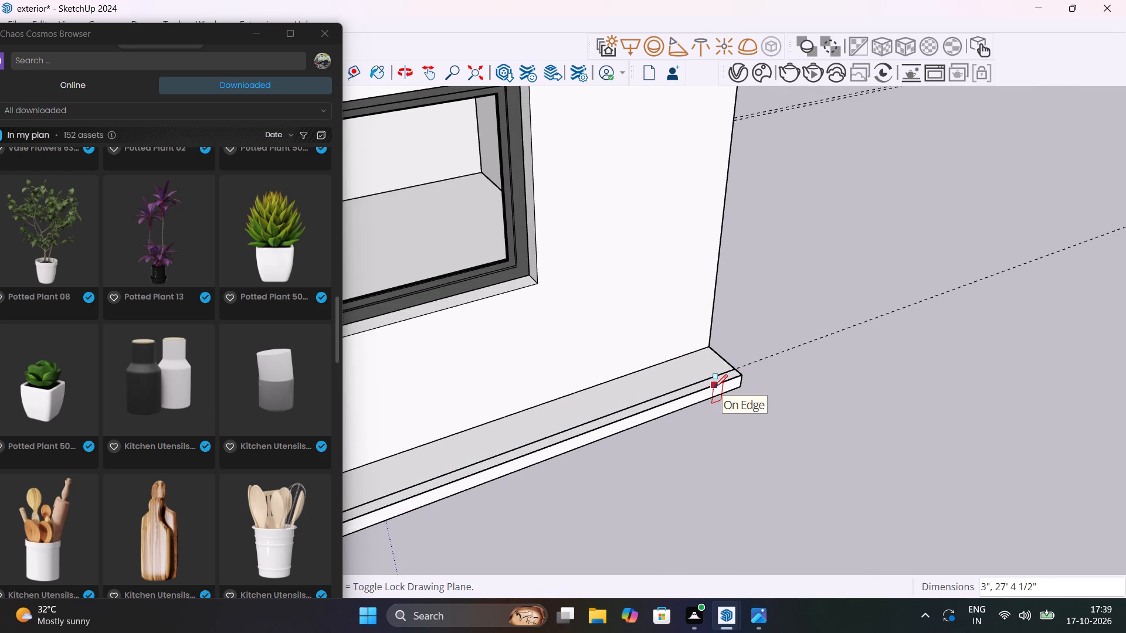
# Push/Pull the narrow strip along the side wall up 3' to form a low wall.
pyautogui.scroll(-13, 730, 370)
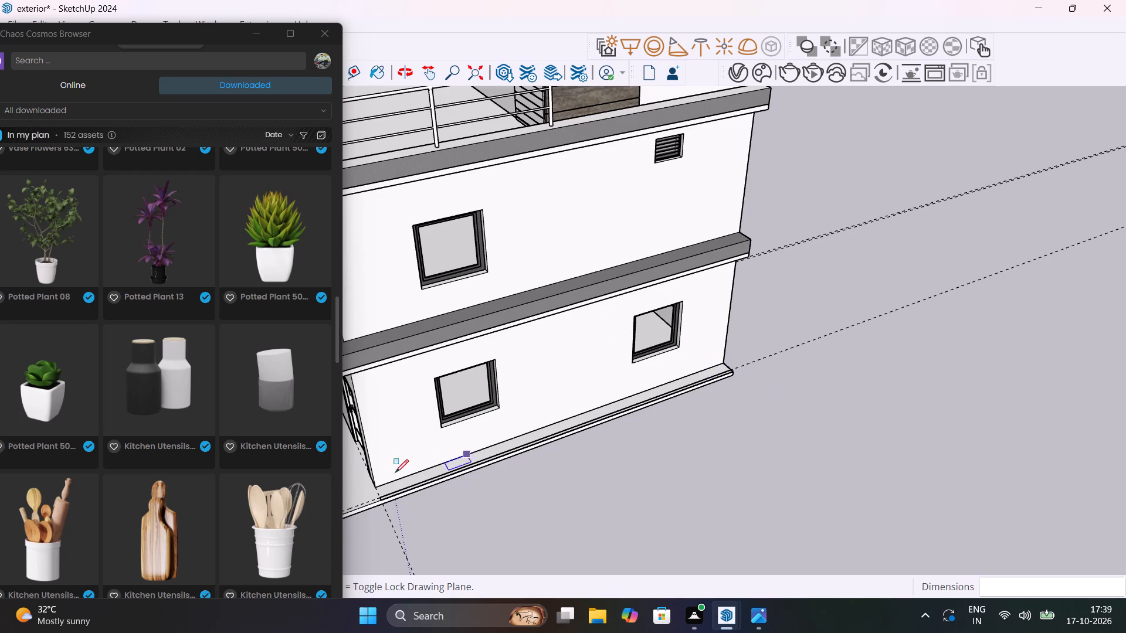
pyautogui.scroll(13, 381, 495)
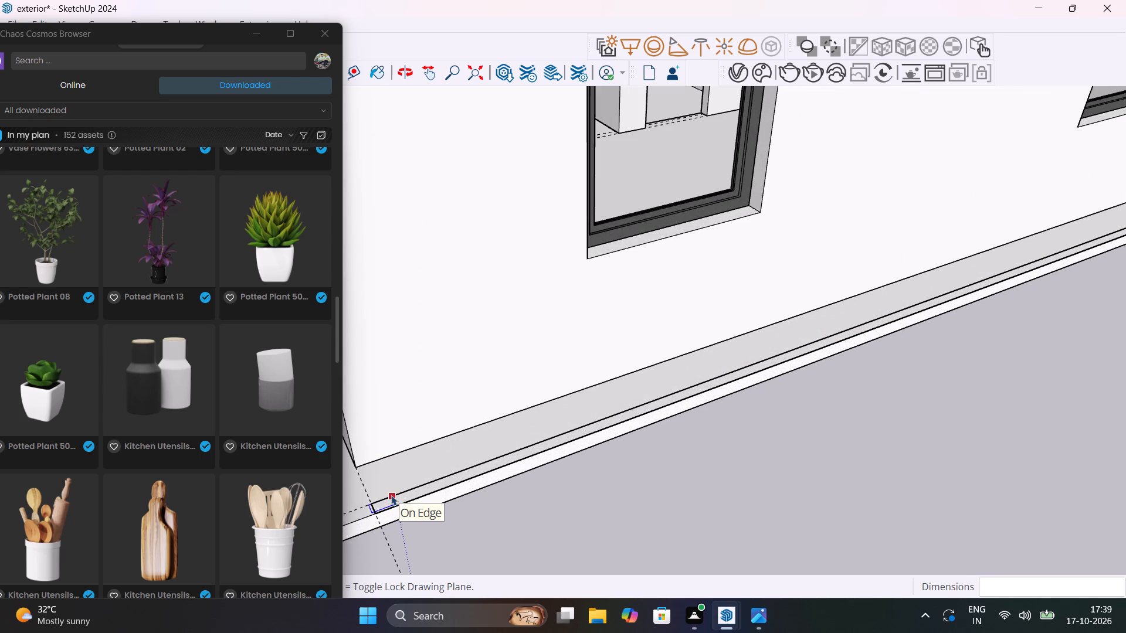
pyautogui.press('space')
pyautogui.click(396, 503)
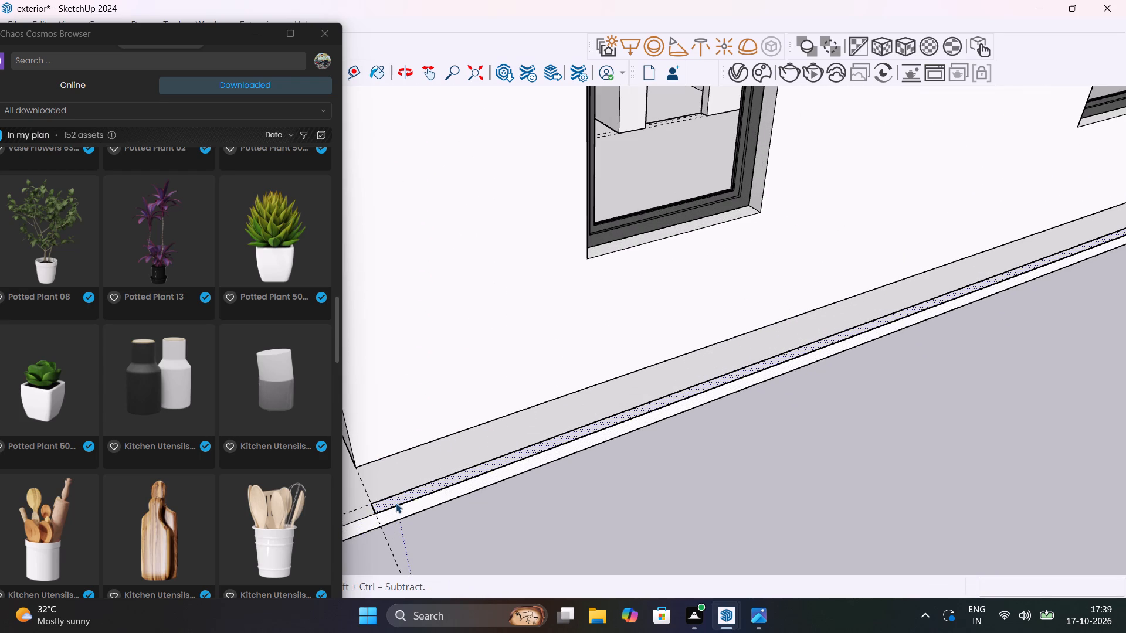
pyautogui.press('p')
pyautogui.click(396, 503)
pyautogui.scroll(-5, 388, 473)
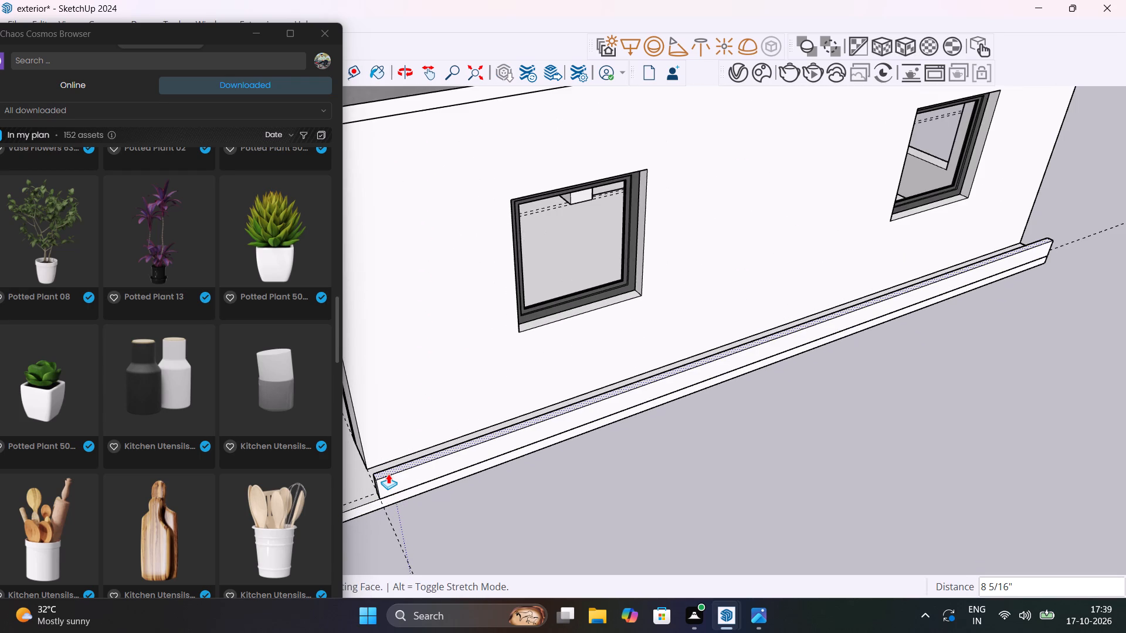
pyautogui.write("3'")
pyautogui.press('Return')
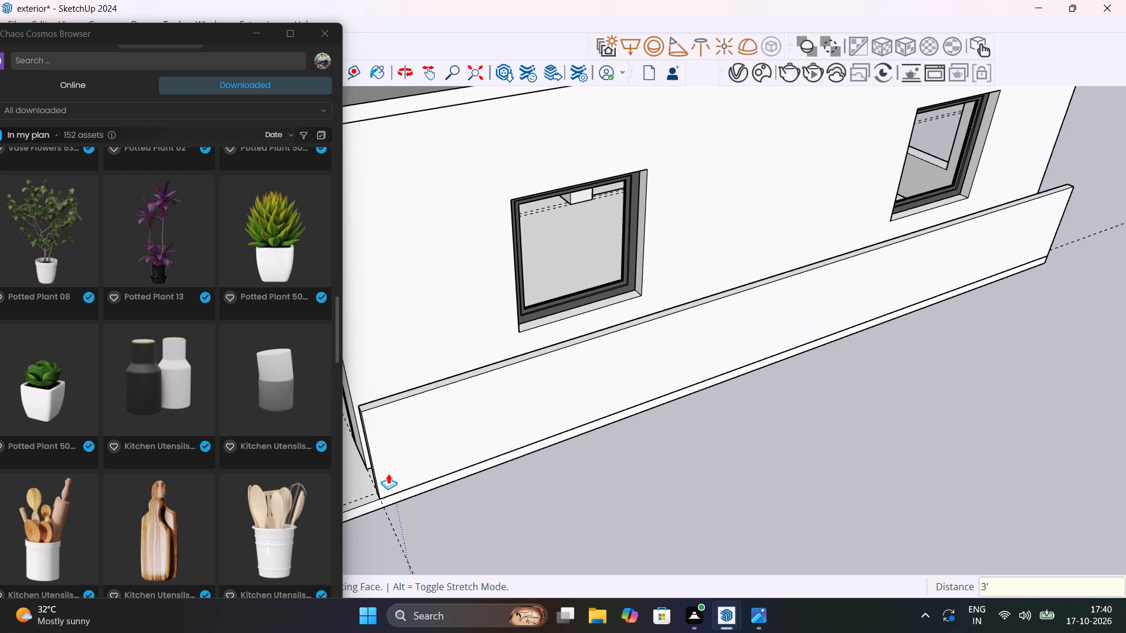
# Copy the inner vertical edge at the low side wall's far end about 8 7/8" along its inside face.
pyautogui.moveTo(889, 464); pyautogui.dragTo(490, 425, button='middle')
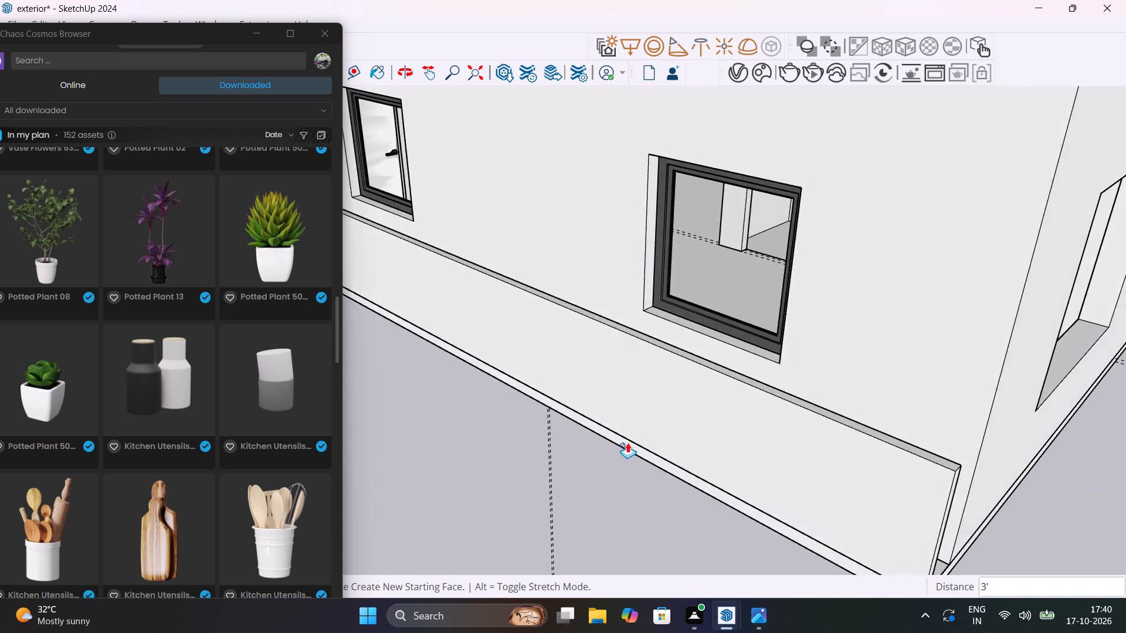
pyautogui.scroll(-5, 628, 442)
pyautogui.moveTo(708, 455); pyautogui.dragTo(497, 442, button='middle')
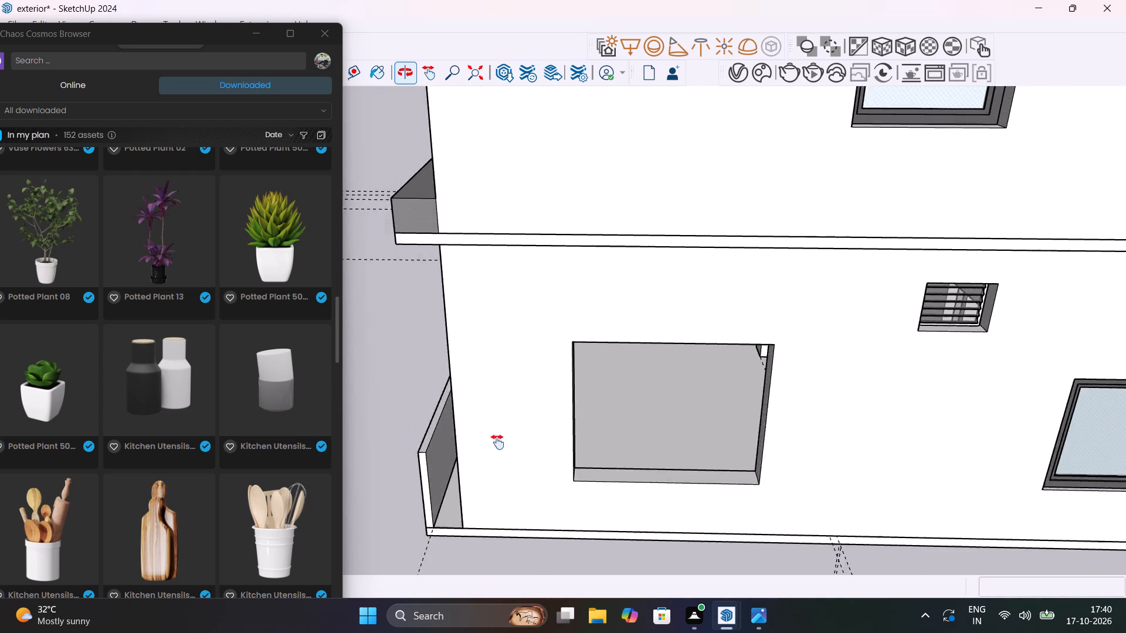
pyautogui.moveTo(497, 442); pyautogui.dragTo(496, 401, button='middle')
pyautogui.scroll(9, 474, 437)
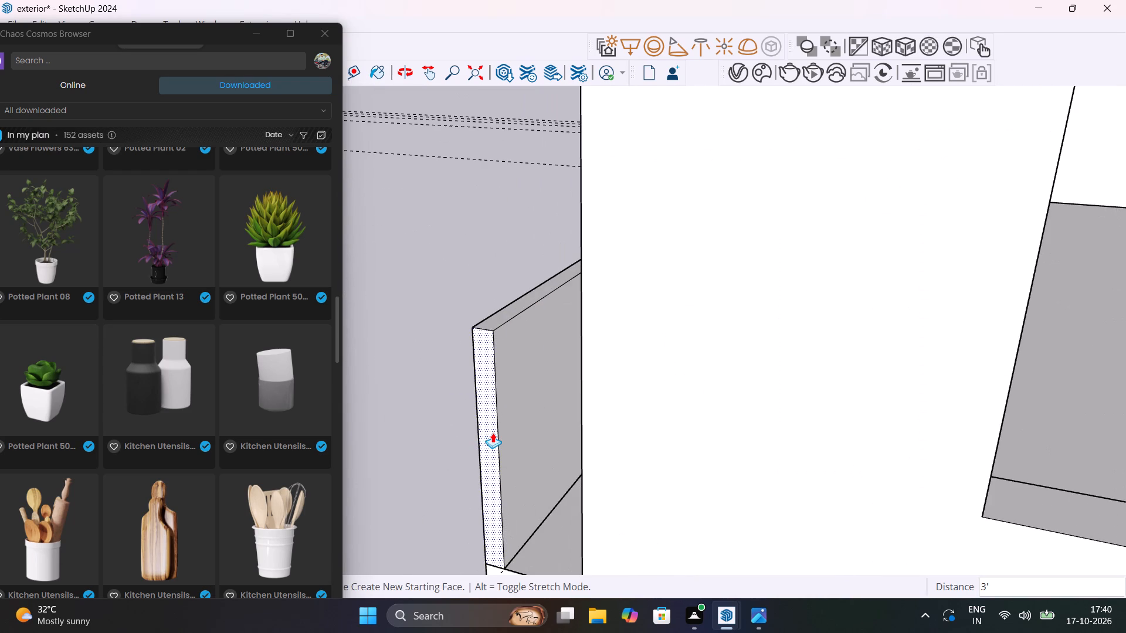
pyautogui.press('space')
pyautogui.click(498, 437)
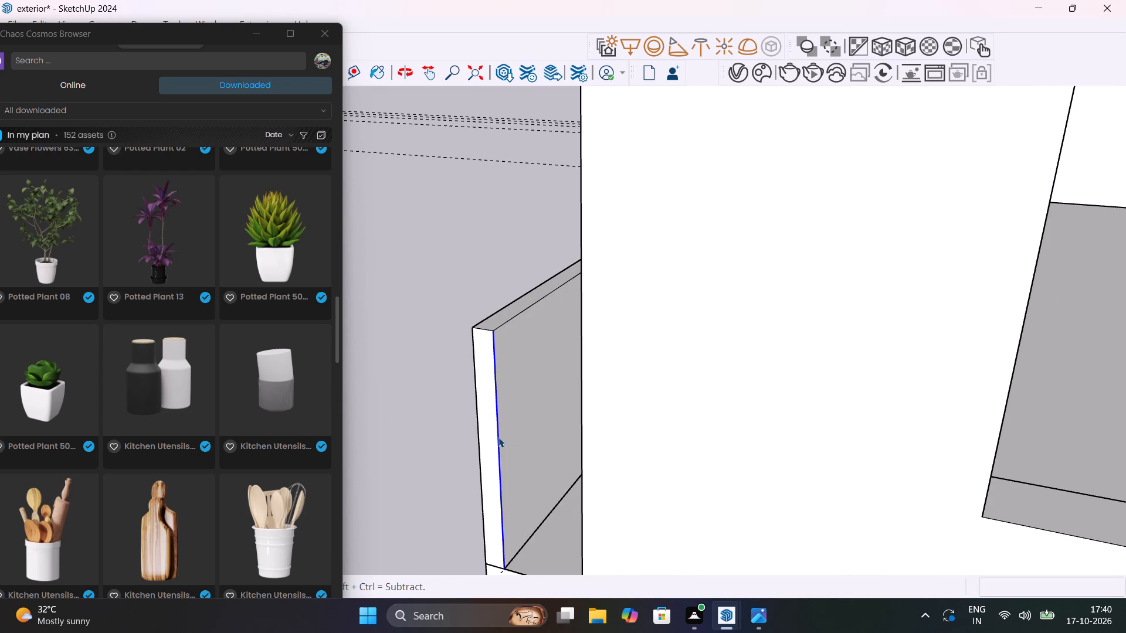
pyautogui.press('m')
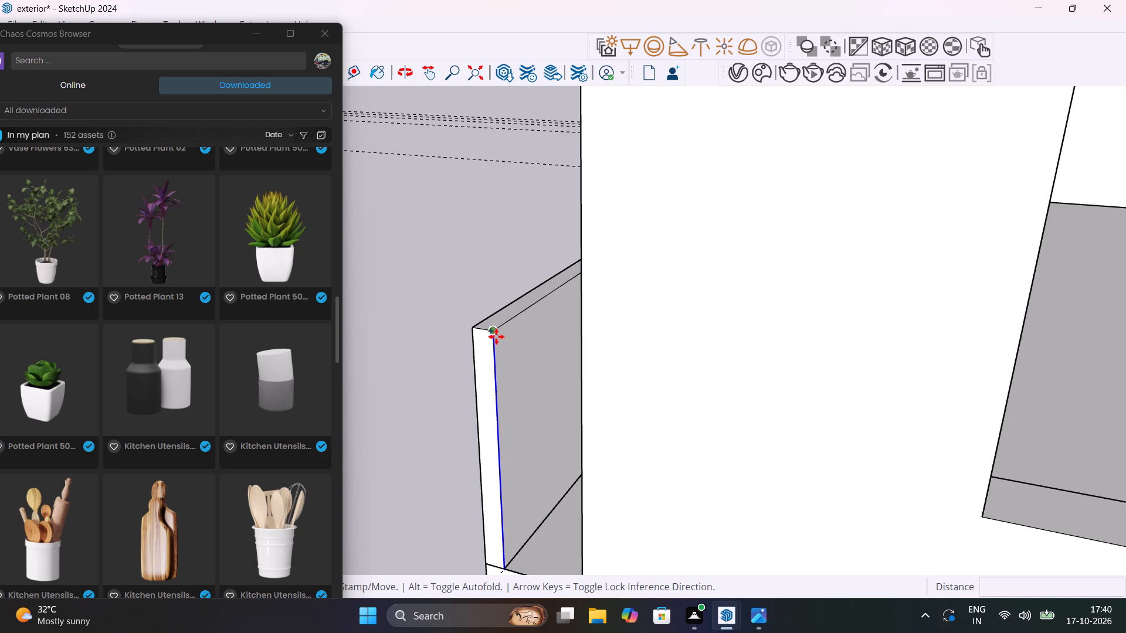
pyautogui.click(496, 333)
pyautogui.click(529, 314)
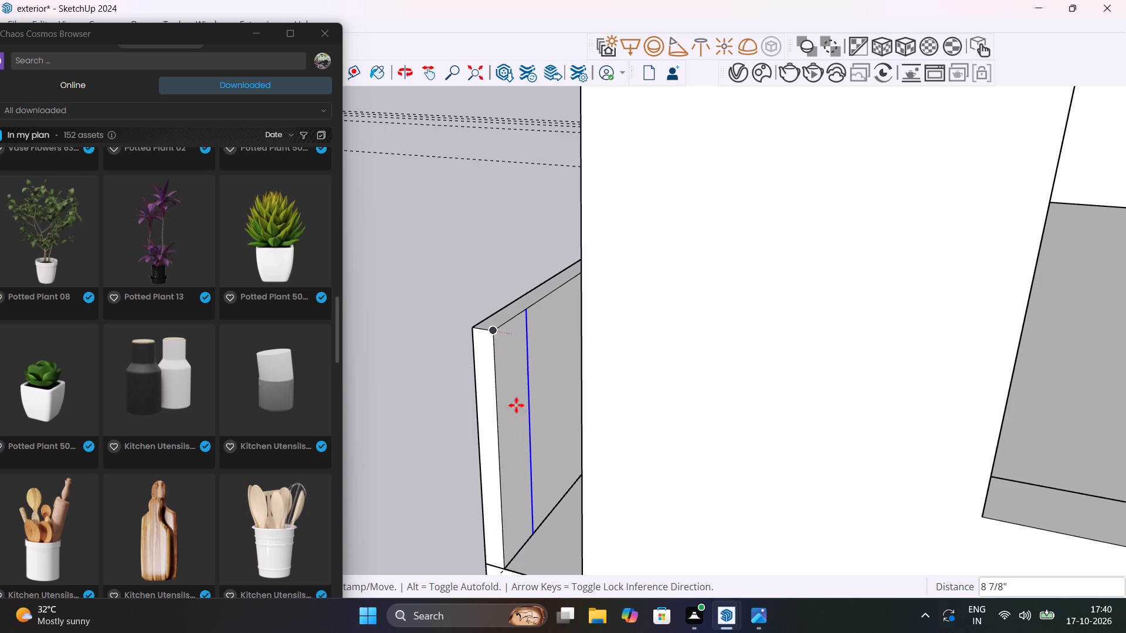
# Push/Pull the narrow strip on the low wall's inside face 1' to the house wall, closing off the far end.
pyautogui.press('space')
pyautogui.click(511, 440)
pyautogui.press('p')
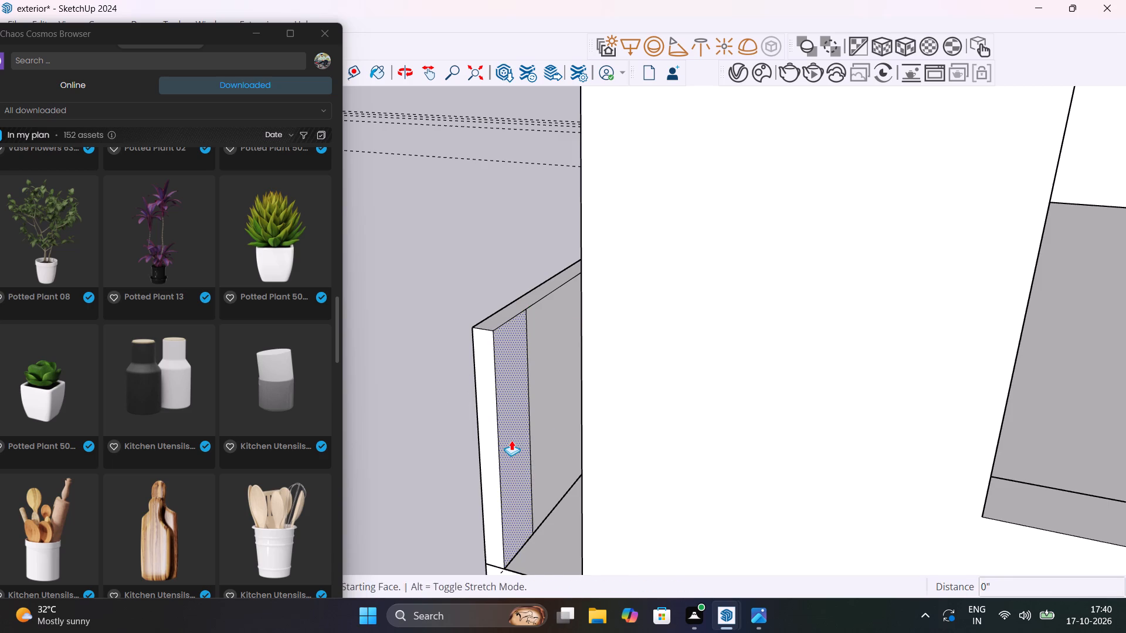
pyautogui.click(511, 440)
pyautogui.click(582, 462)
pyautogui.scroll(-7, 615, 522)
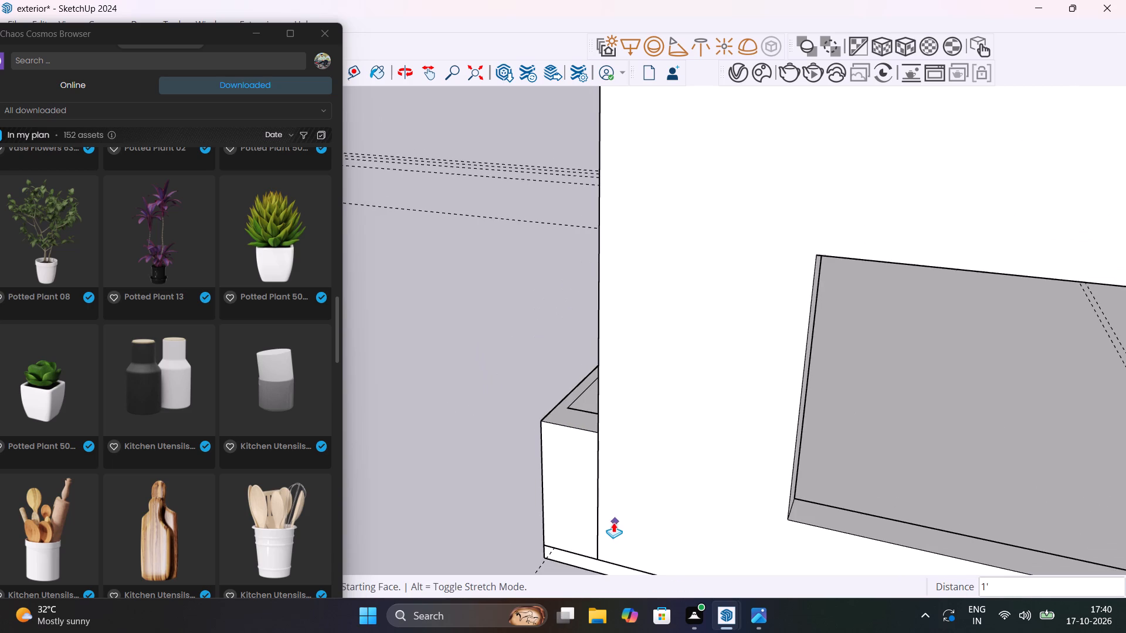
pyautogui.press('space')
pyautogui.click(531, 401)
# Inspect the low side wall, the open porch floor by the entrance door, and the whole house front from several angles.
pyautogui.moveTo(549, 452); pyautogui.dragTo(599, 467, button='middle')
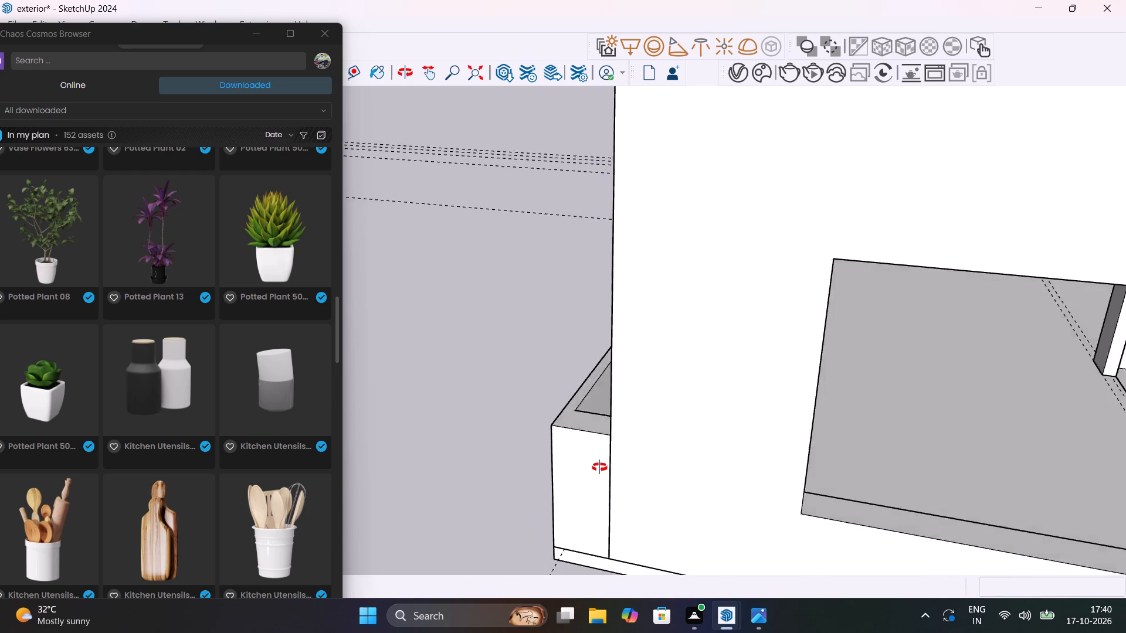
pyautogui.moveTo(599, 467); pyautogui.dragTo(764, 495, button='middle')
pyautogui.scroll(-7, 629, 362)
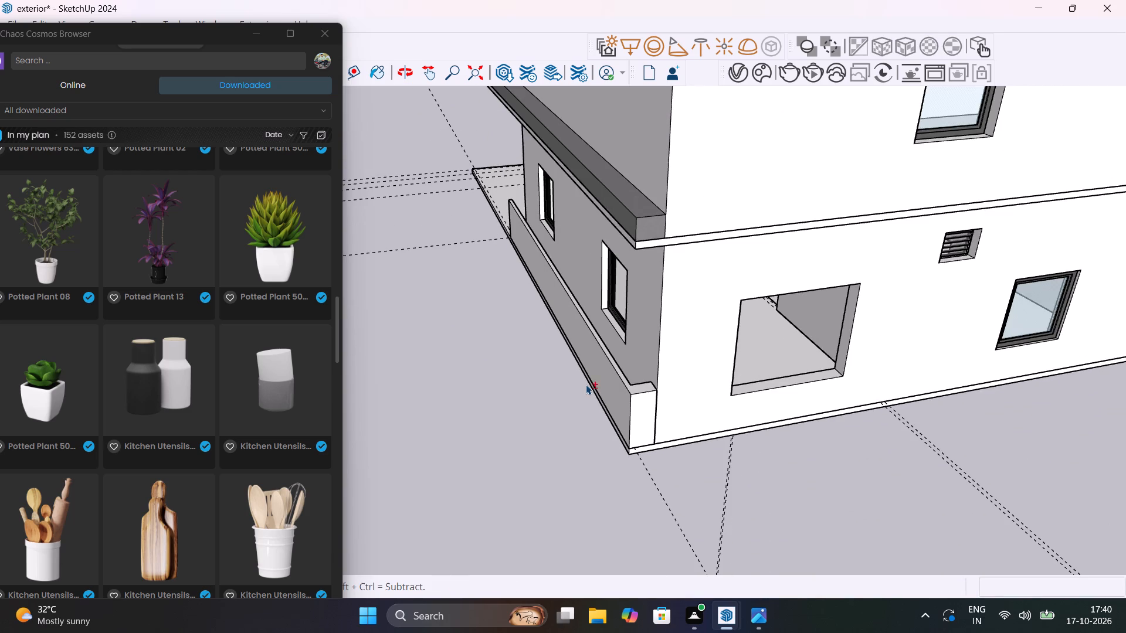
pyautogui.keyDown('shift'); pyautogui.moveTo(598, 408); pyautogui.dragTo(945, 518, button='middle'); pyautogui.keyUp('shift')
pyautogui.scroll(4, 567, 361)
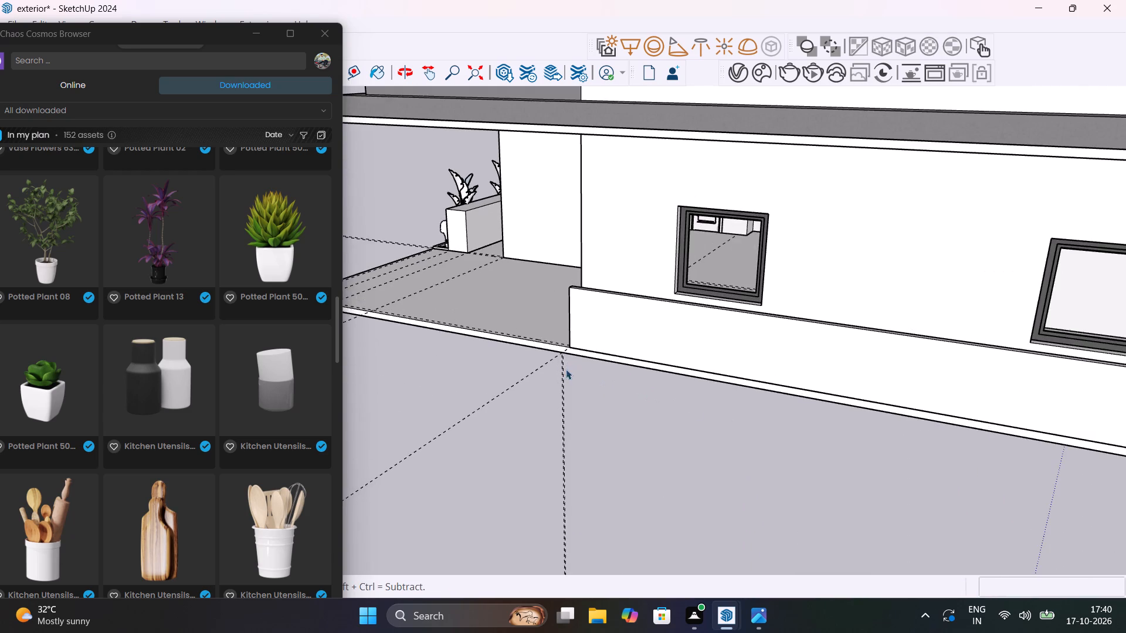
pyautogui.keyDown('shift'); pyautogui.moveTo(581, 376); pyautogui.dragTo(917, 598, button='middle'); pyautogui.keyUp('shift')
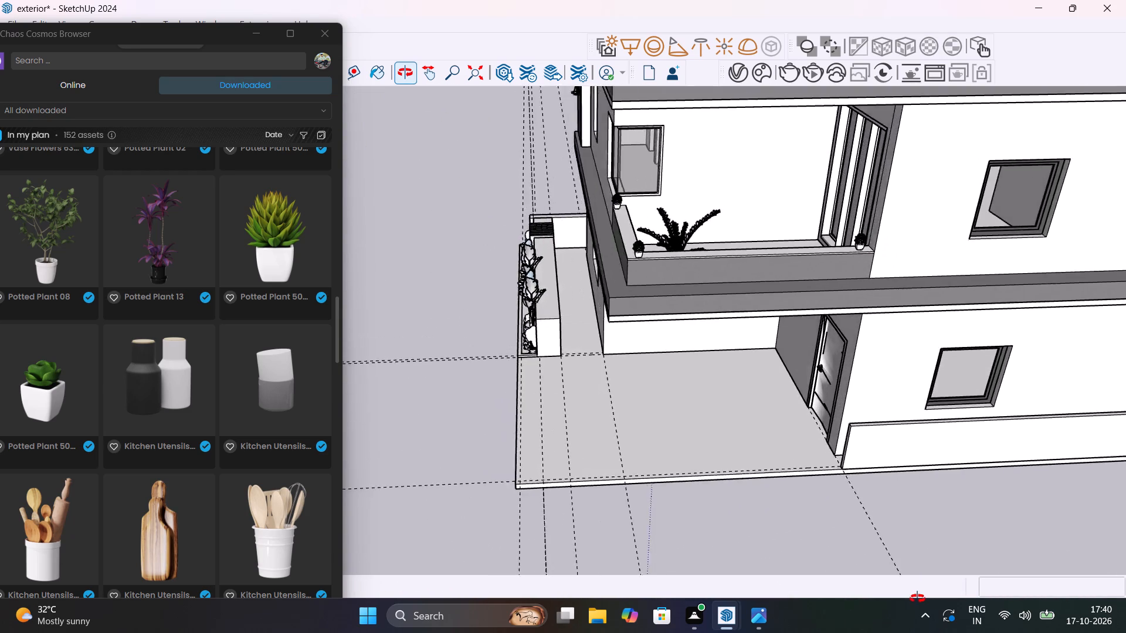
pyautogui.keyDown('shift'); pyautogui.moveTo(917, 598); pyautogui.dragTo(1102, 600, button='middle'); pyautogui.keyUp('shift')
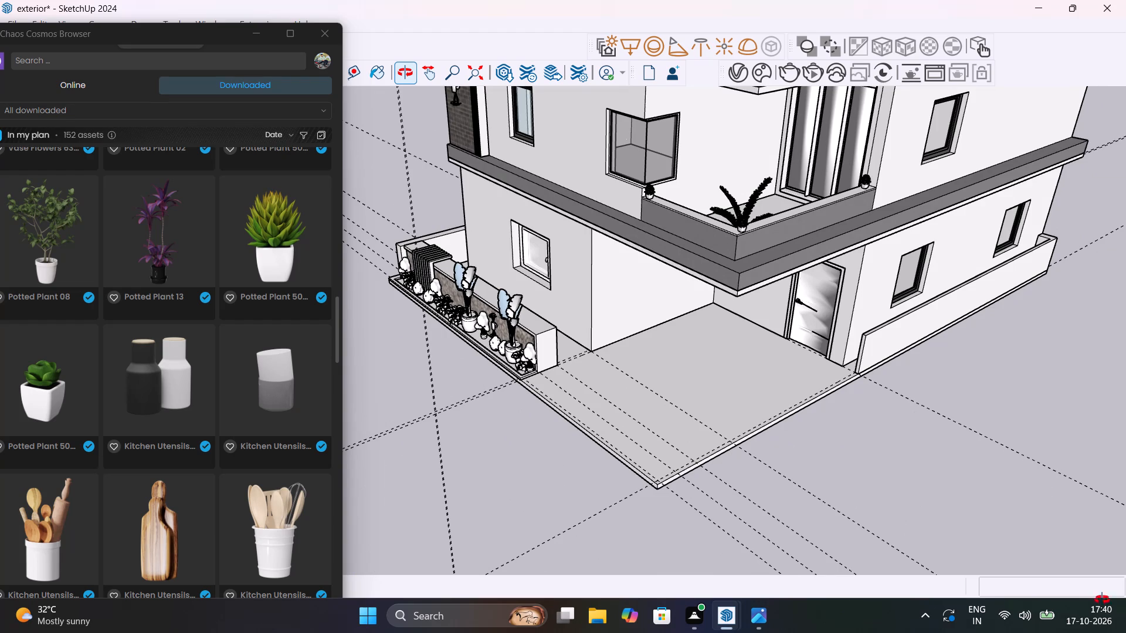
pyautogui.keyDown('shift'); pyautogui.moveTo(1102, 600); pyautogui.dragTo(1105, 614, button='middle'); pyautogui.keyUp('shift')
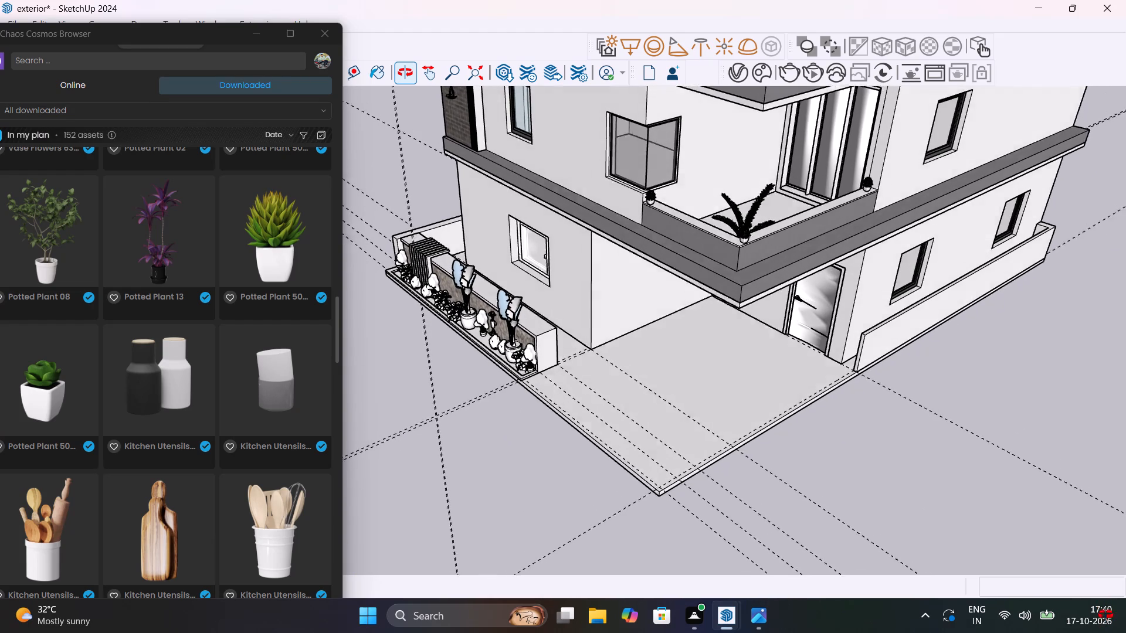
pyautogui.keyDown('shift'); pyautogui.moveTo(1105, 614); pyautogui.dragTo(1098, 587, button='middle'); pyautogui.keyUp('shift')
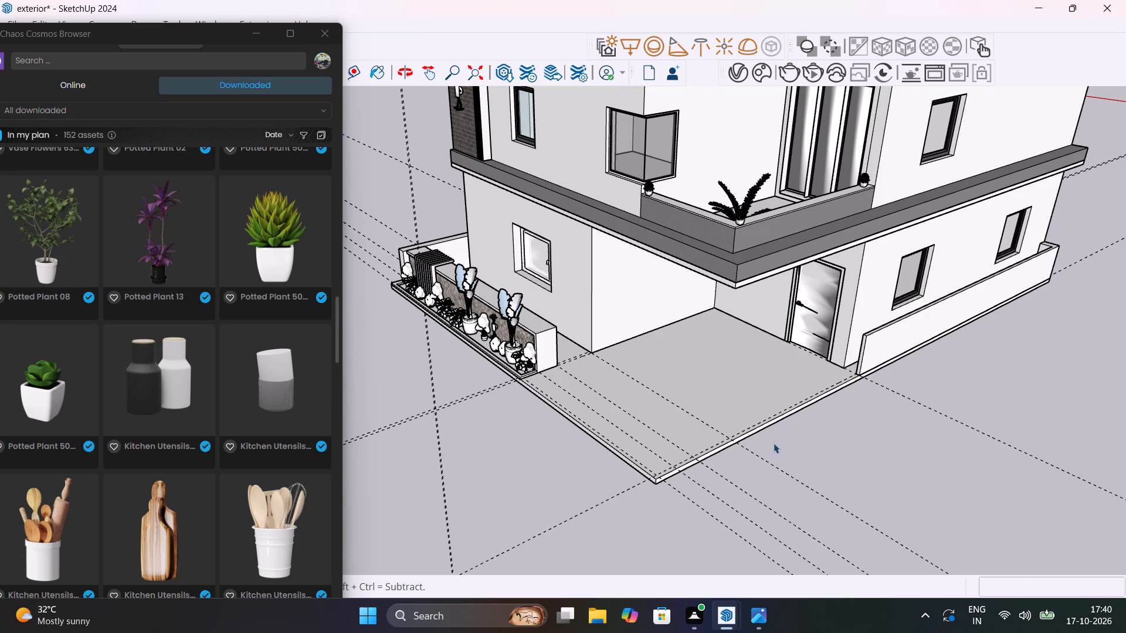
pyautogui.moveTo(781, 454); pyautogui.dragTo(1023, 413, button='middle')
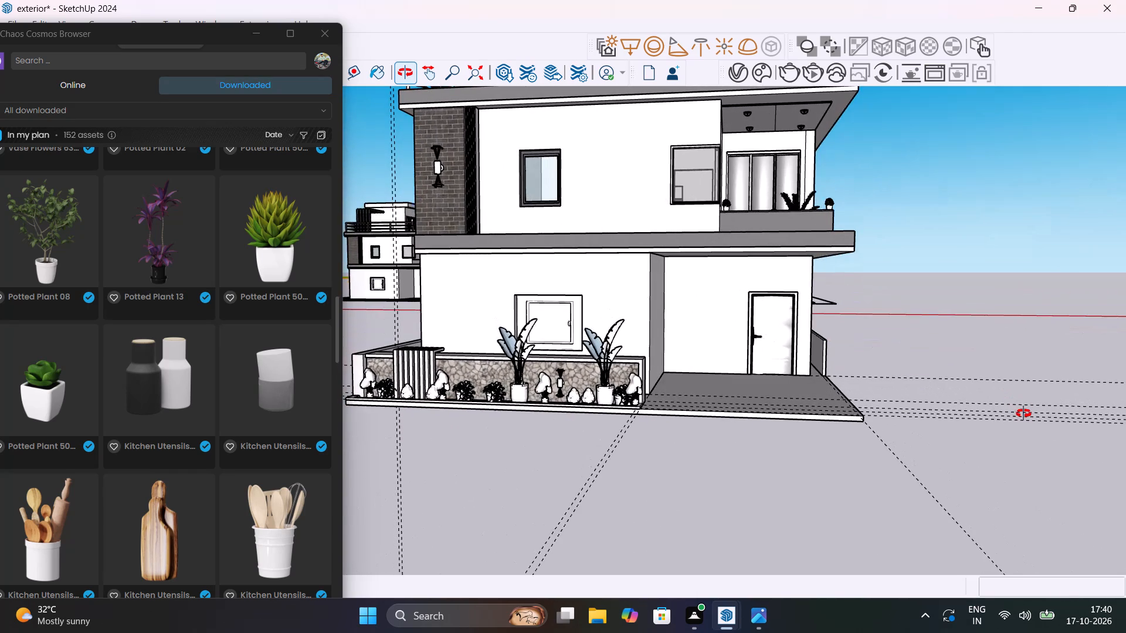
pyautogui.moveTo(1023, 413); pyautogui.dragTo(961, 540, button='middle')
pyautogui.scroll(5, 850, 349)
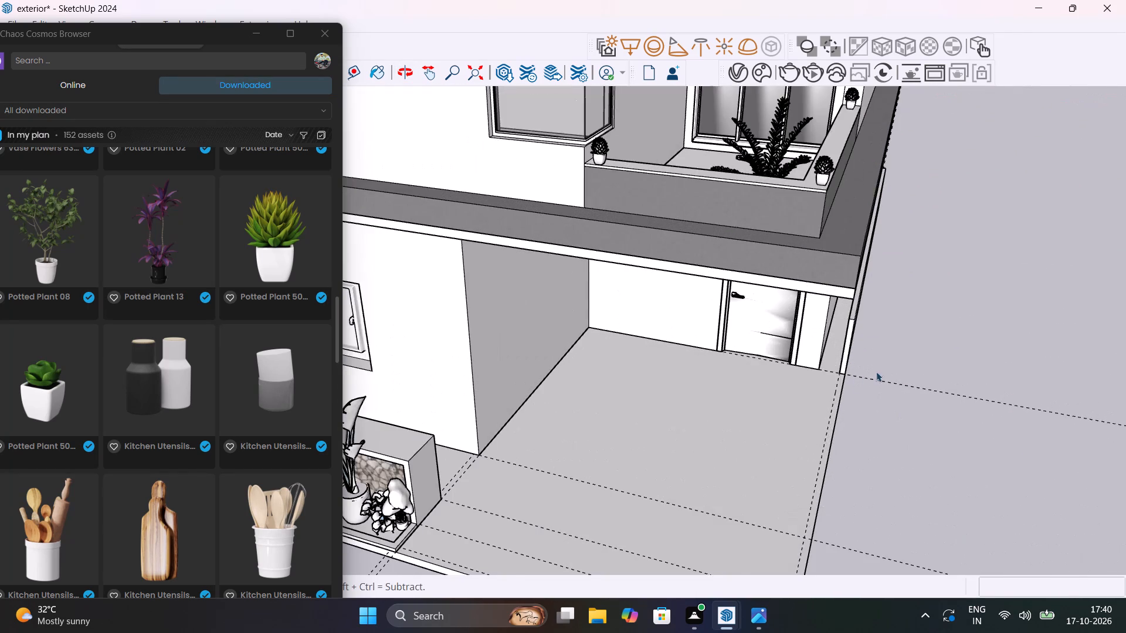
pyautogui.moveTo(877, 367); pyautogui.dragTo(881, 337, button='middle')
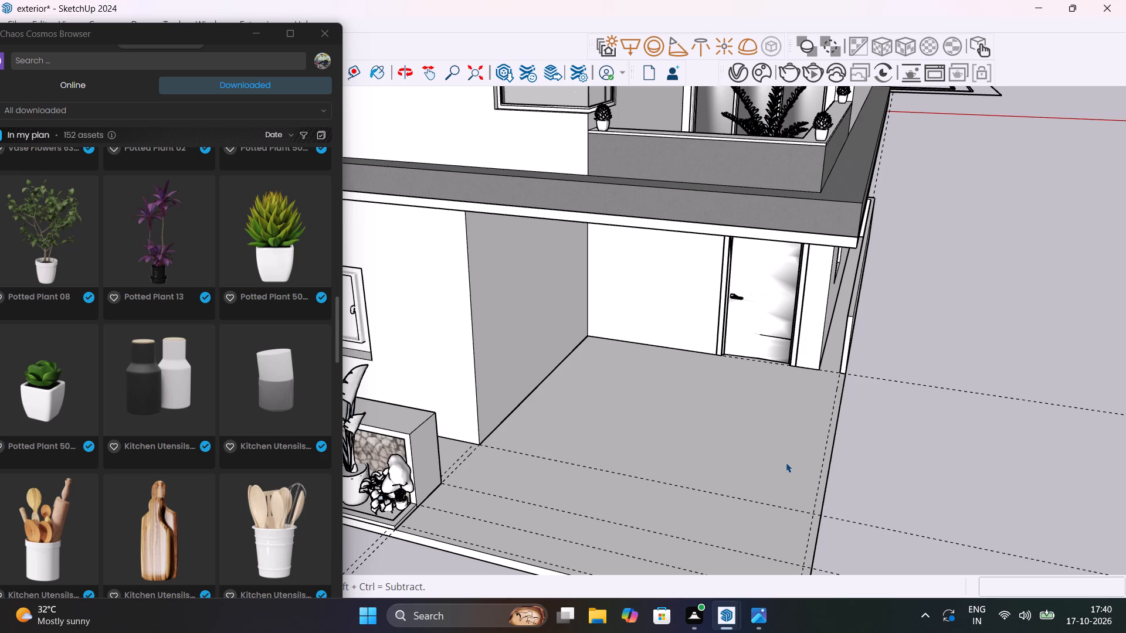
pyautogui.moveTo(809, 480); pyautogui.dragTo(858, 423, button='middle')
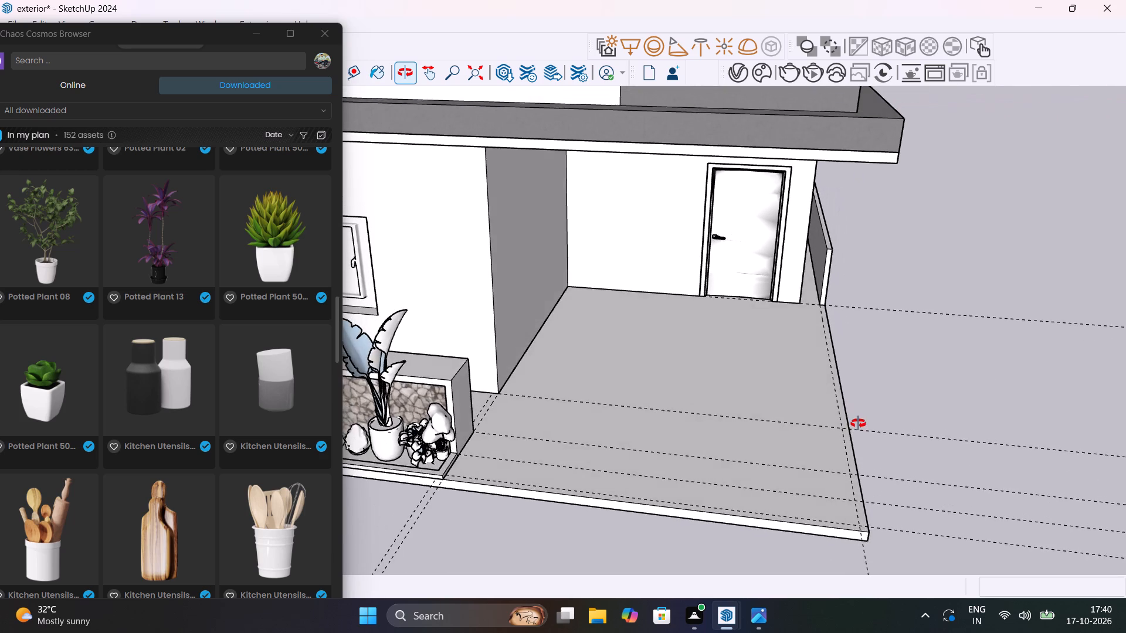
pyautogui.moveTo(858, 423); pyautogui.dragTo(860, 474, button='middle')
pyautogui.scroll(4, 836, 442)
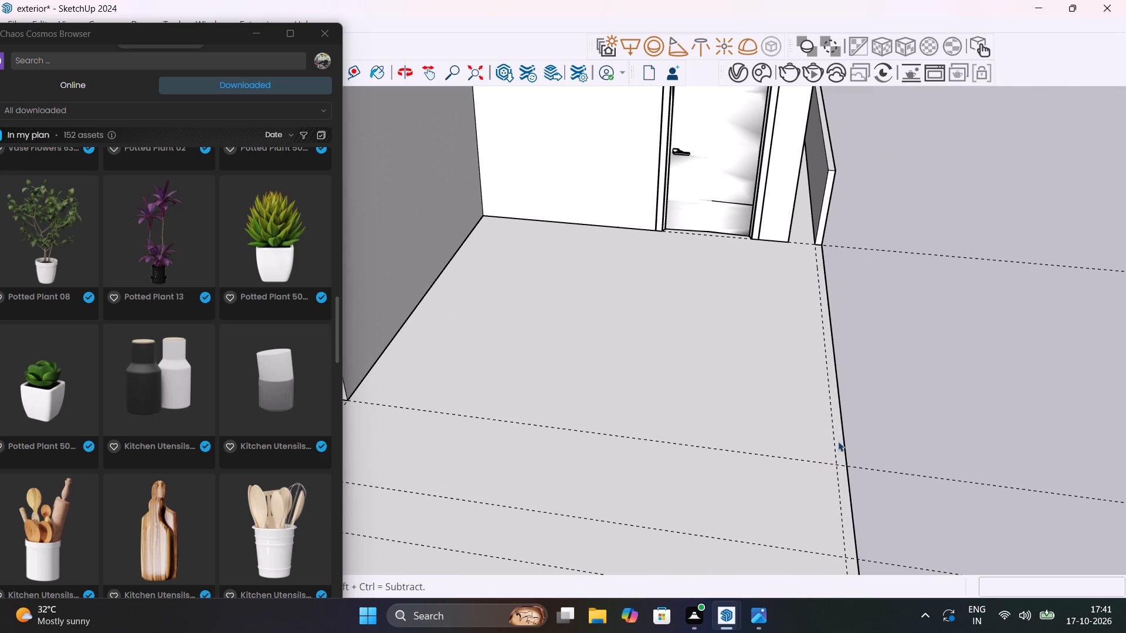
pyautogui.keyDown('shift'); pyautogui.moveTo(830, 437); pyautogui.dragTo(743, 406, button='middle'); pyautogui.keyUp('shift')
pyautogui.scroll(-5, 743, 406)
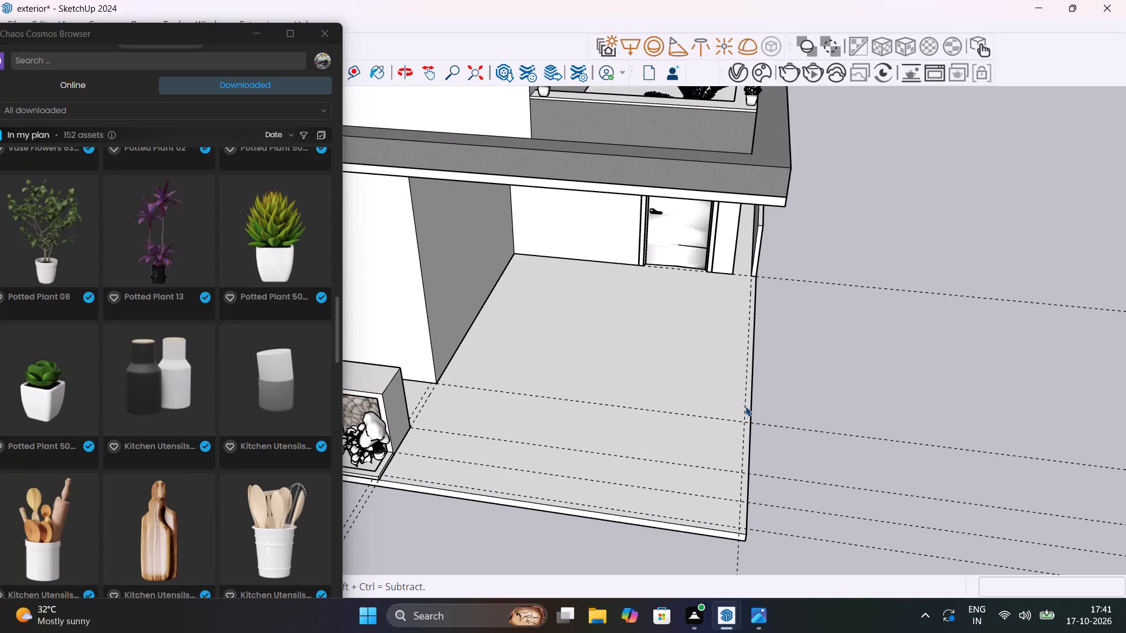
pyautogui.scroll(3, 745, 406)
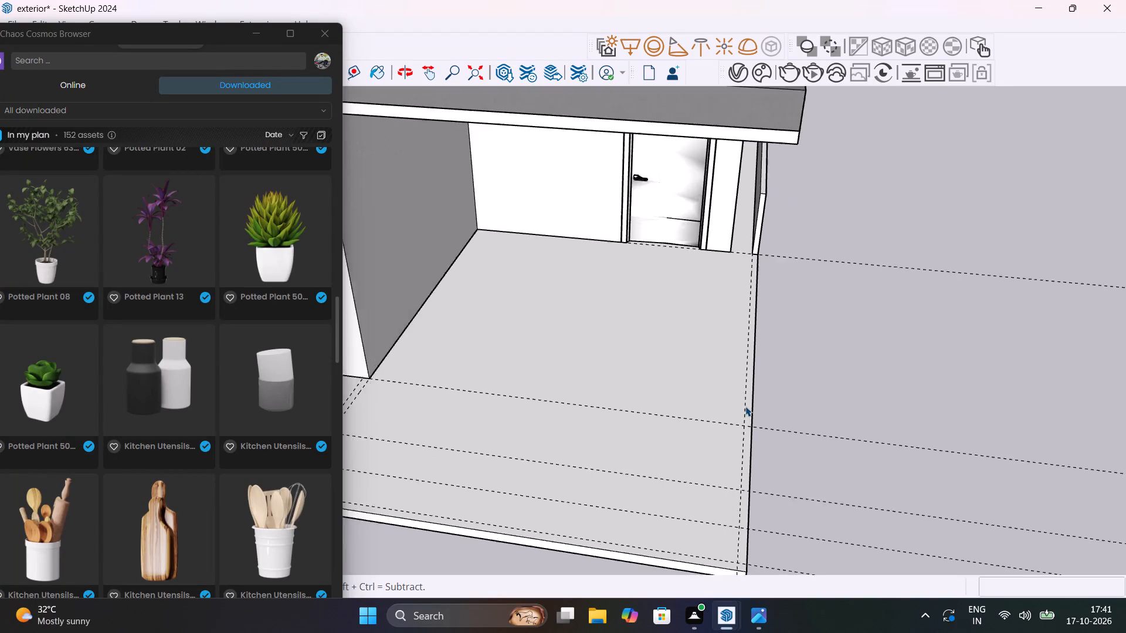
pyautogui.scroll(4, 745, 406)
pyautogui.moveTo(675, 335); pyautogui.dragTo(486, 305, button='middle')
pyautogui.scroll(-3, 676, 322)
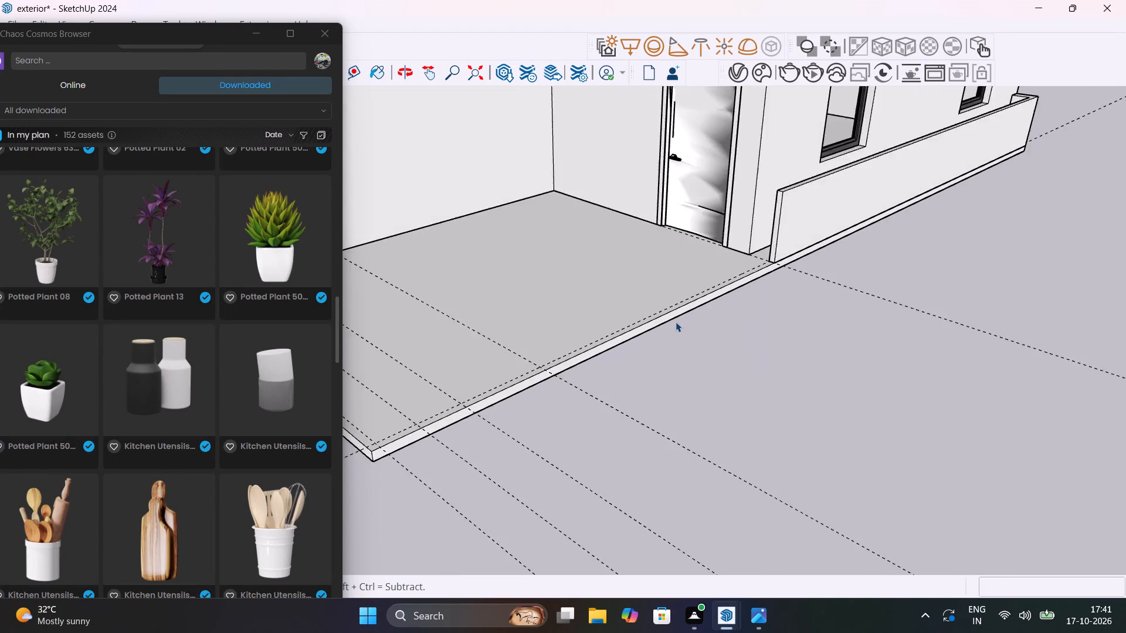
pyautogui.scroll(-7, 676, 322)
pyautogui.moveTo(698, 331); pyautogui.dragTo(897, 261, button='middle')
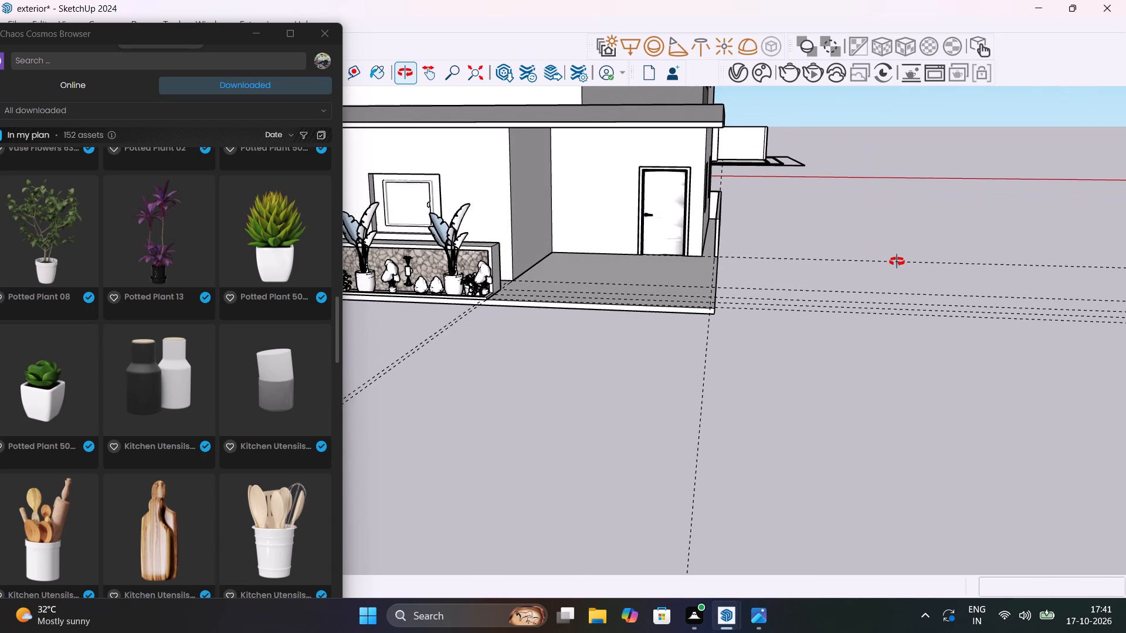
pyautogui.moveTo(897, 261); pyautogui.dragTo(913, 230, button='middle')
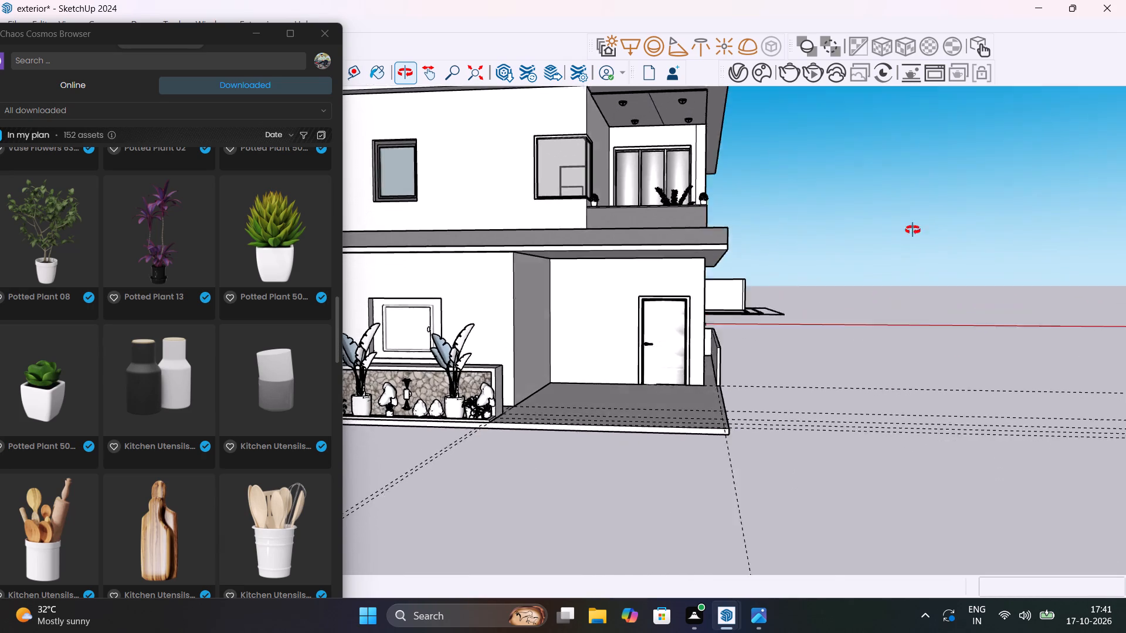
pyautogui.moveTo(913, 230); pyautogui.dragTo(823, 273, button='middle')
pyautogui.scroll(6, 706, 402)
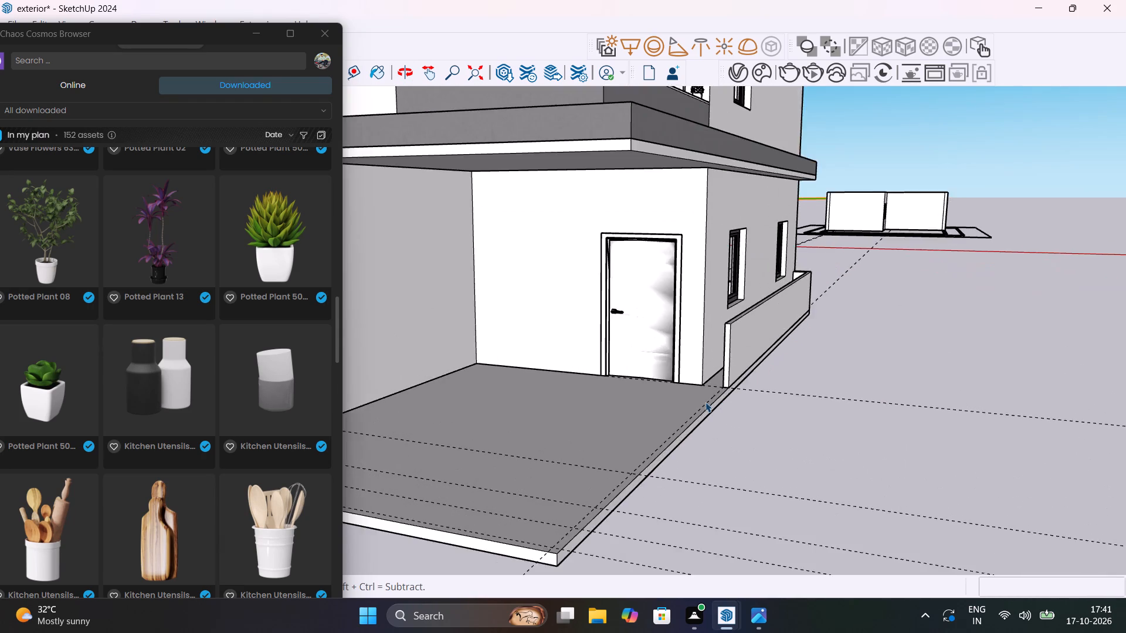
pyautogui.scroll(3, 706, 402)
pyautogui.moveTo(728, 397); pyautogui.dragTo(839, 404, button='middle')
pyautogui.scroll(-7, 839, 404)
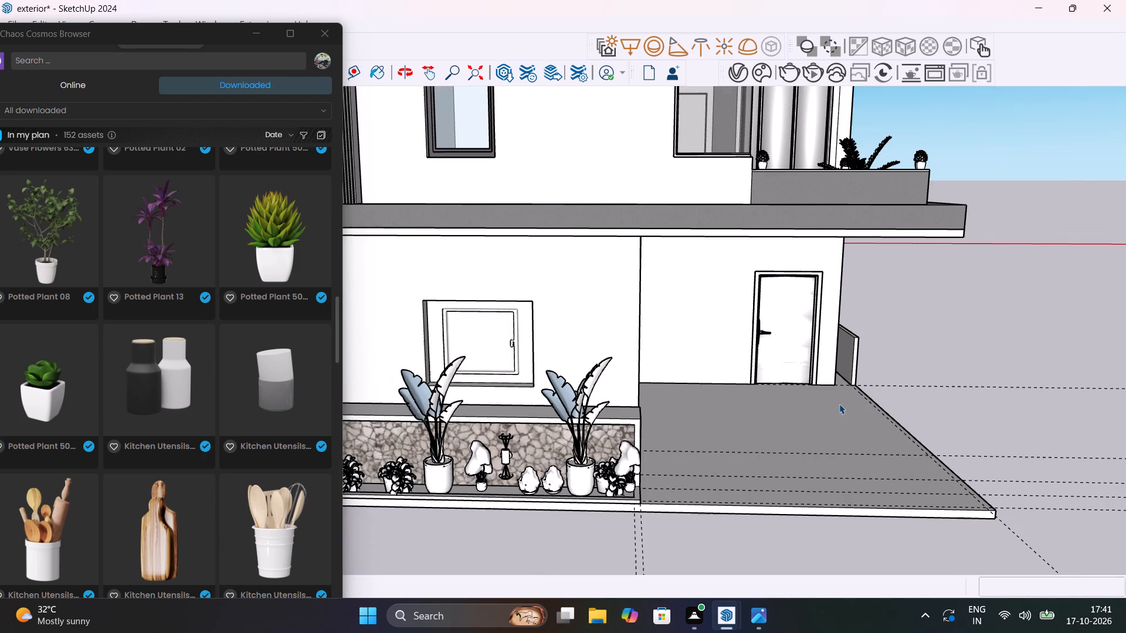
pyautogui.moveTo(867, 416); pyautogui.dragTo(730, 337, button='middle')
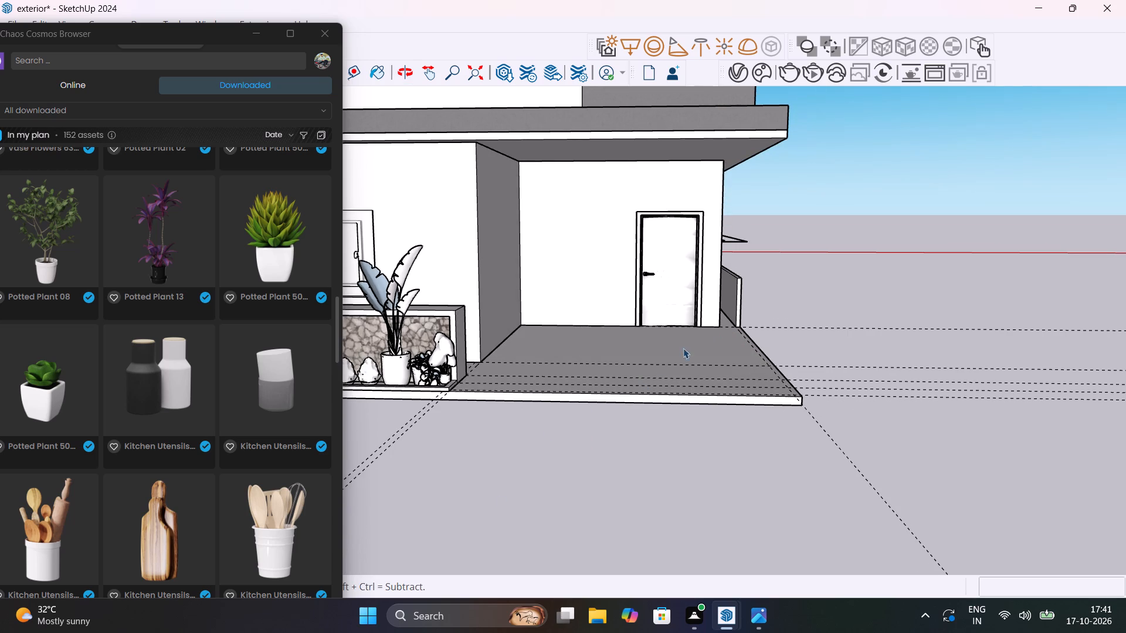
pyautogui.moveTo(685, 349); pyautogui.dragTo(758, 376, button='middle')
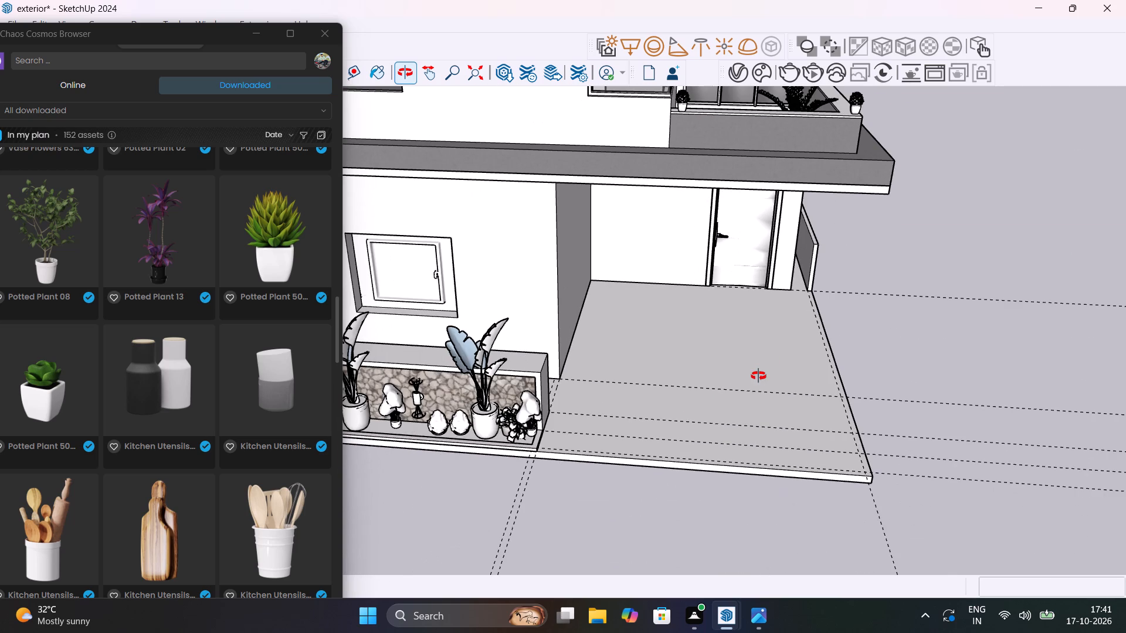
pyautogui.moveTo(758, 376); pyautogui.dragTo(563, 366, button='middle')
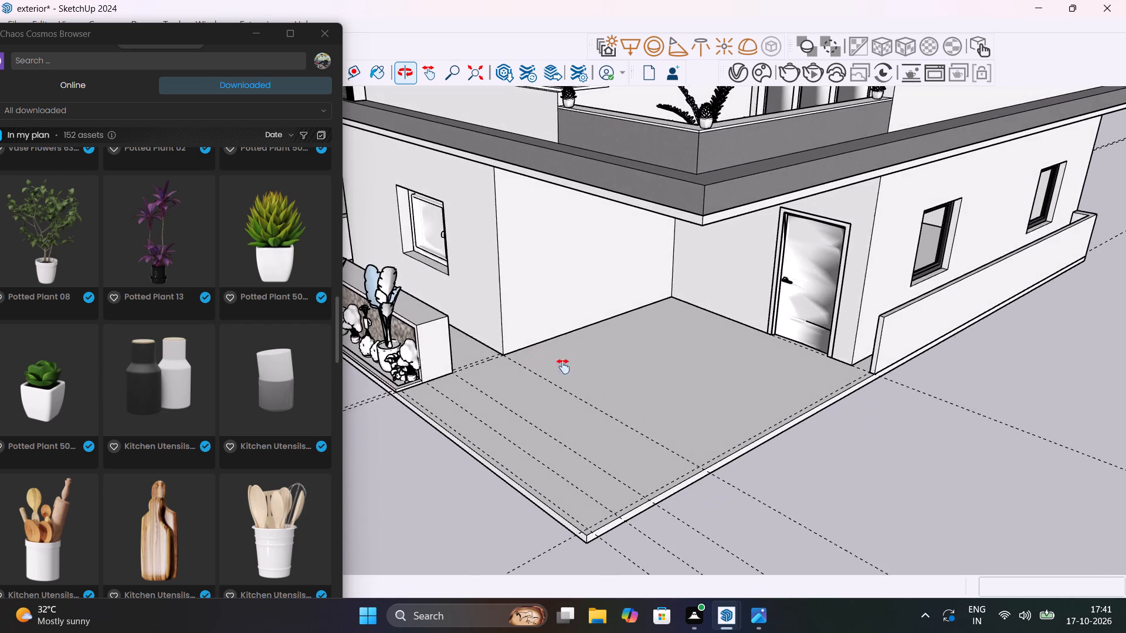
pyautogui.moveTo(563, 366); pyautogui.dragTo(757, 359, button='middle')
pyautogui.scroll(-10, 749, 374)
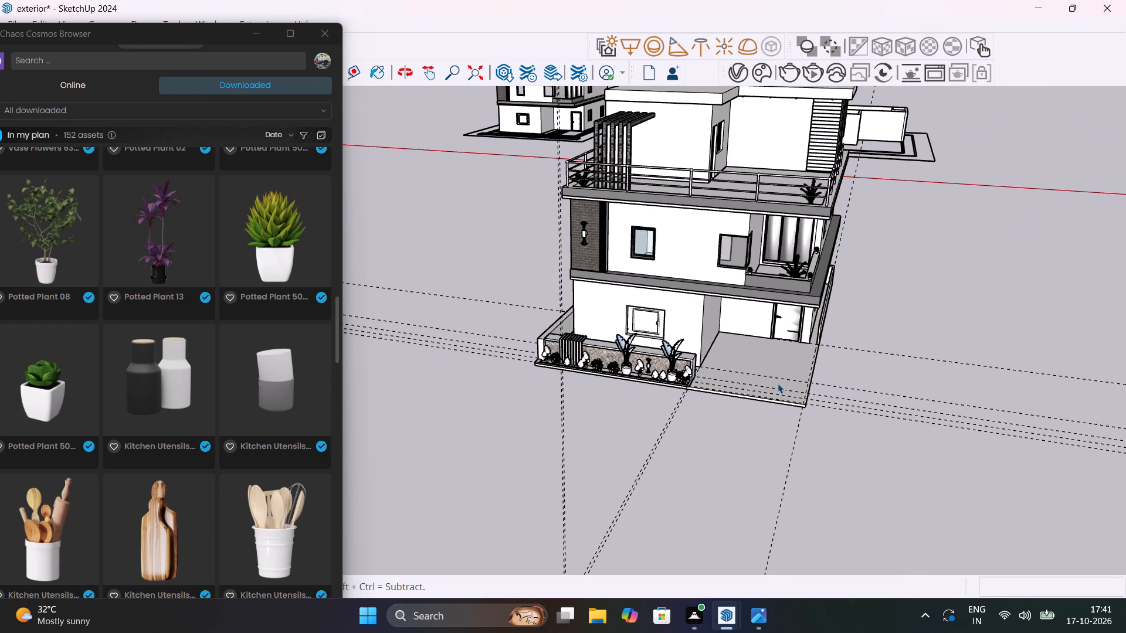
pyautogui.moveTo(778, 384); pyautogui.dragTo(803, 313, button='middle')
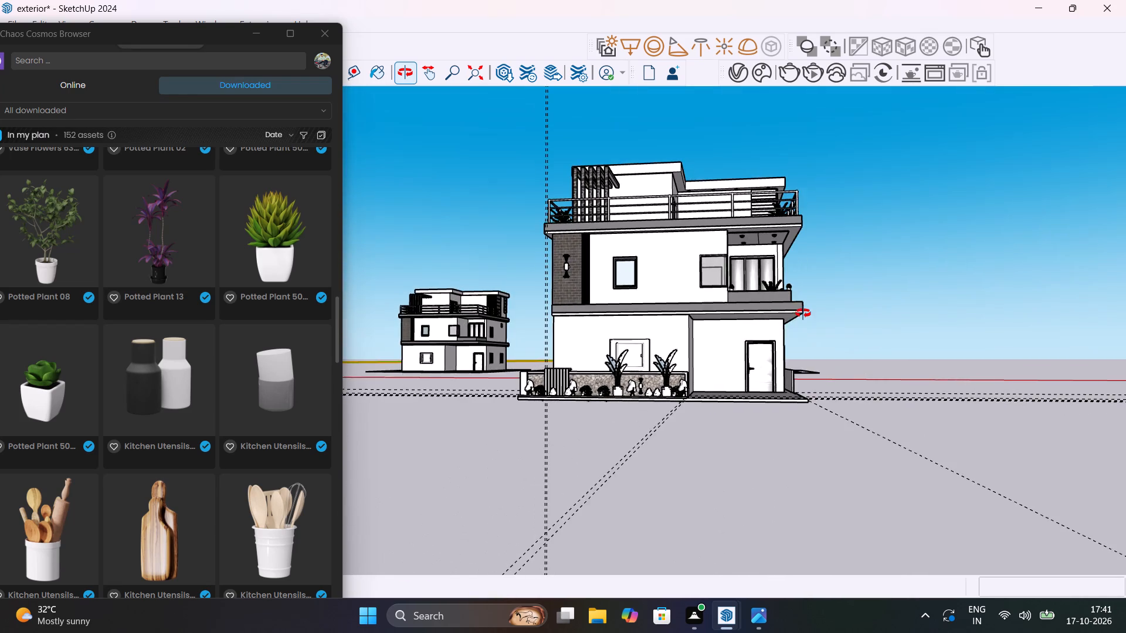
pyautogui.moveTo(803, 313); pyautogui.dragTo(747, 342, button='middle')
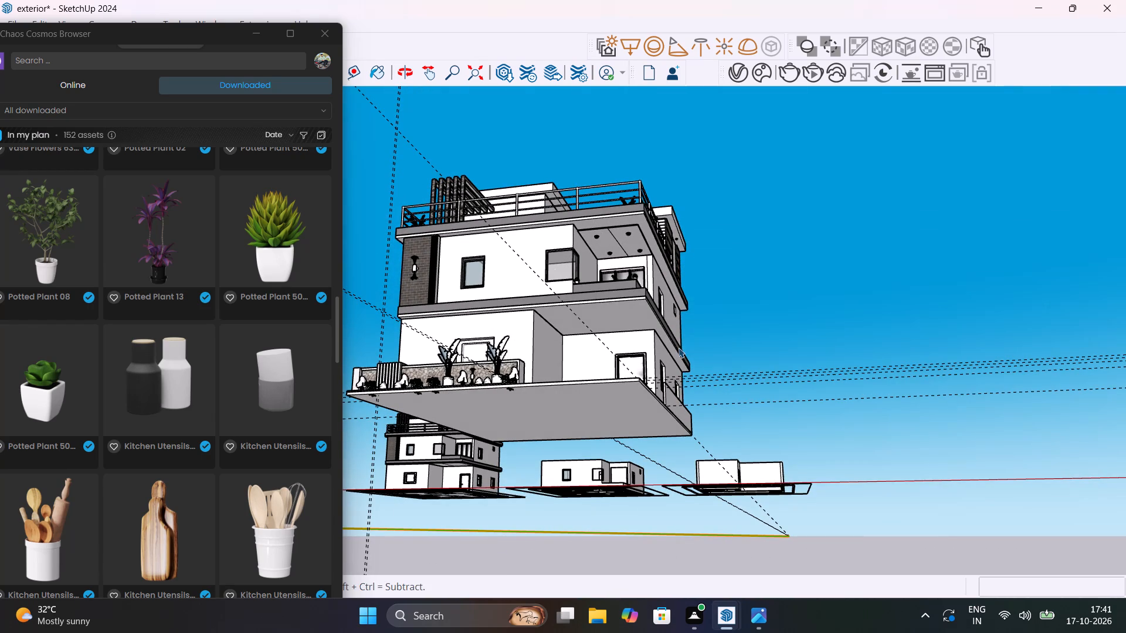
pyautogui.moveTo(709, 458); pyautogui.dragTo(708, 478, button='middle')
pyautogui.scroll(-5, 641, 307)
pyautogui.moveTo(671, 353); pyautogui.dragTo(679, 449, button='middle')
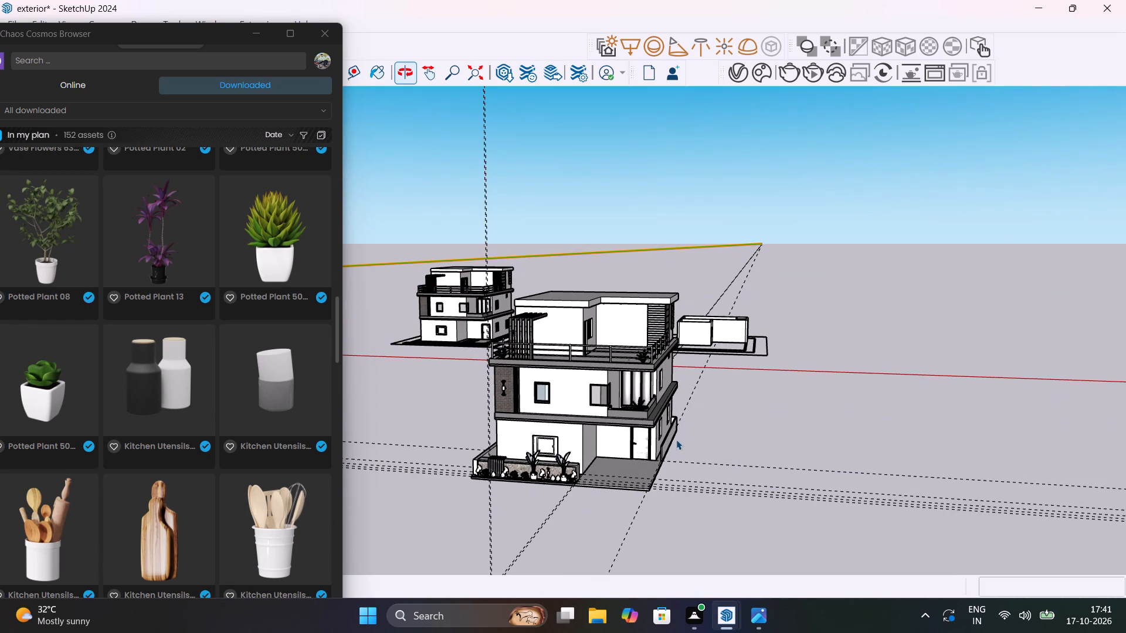
pyautogui.scroll(9, 588, 510)
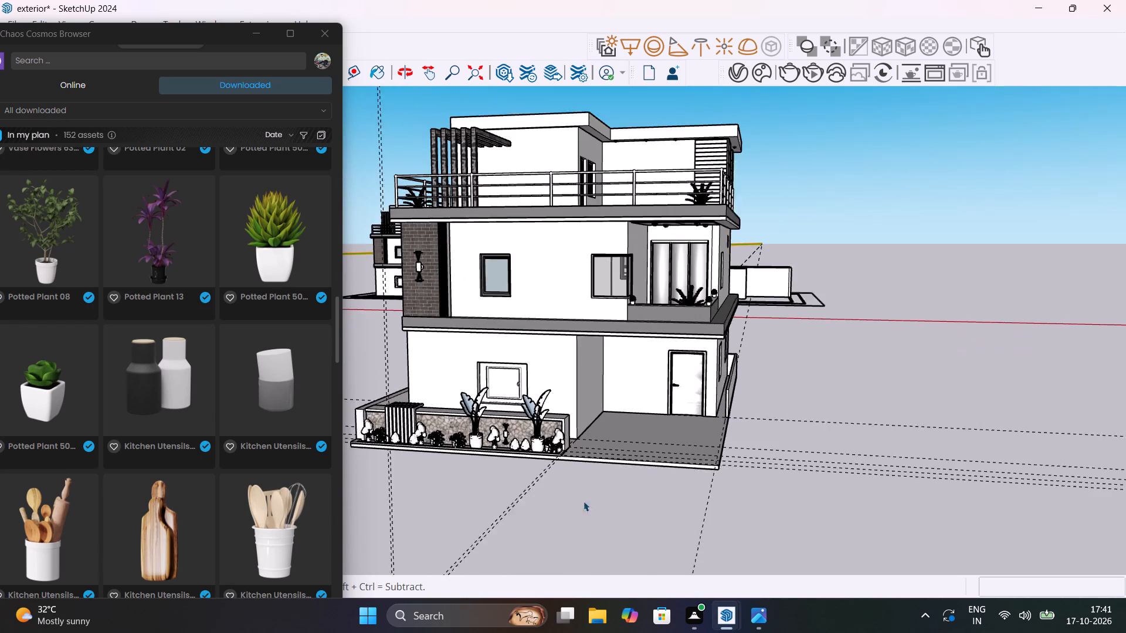
# Move the Cosmos browser out of the way and delete all guides in the model.
pyautogui.moveTo(189, 32); pyautogui.dragTo(442, 215)
pyautogui.click(579, 223)
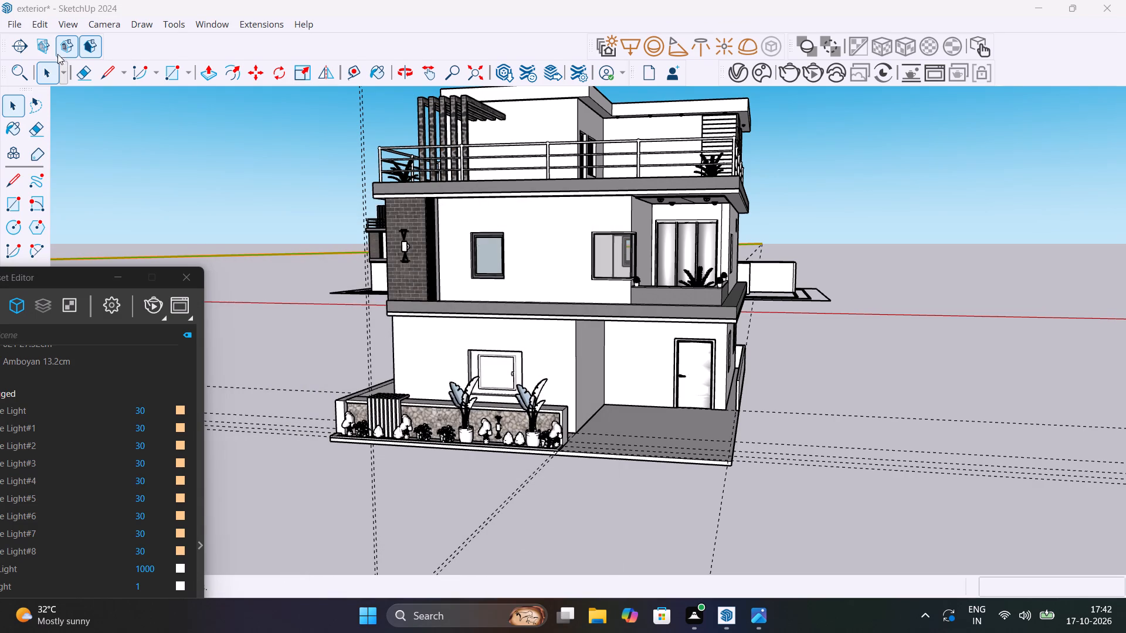
pyautogui.click(40, 21)
pyautogui.click(120, 176)
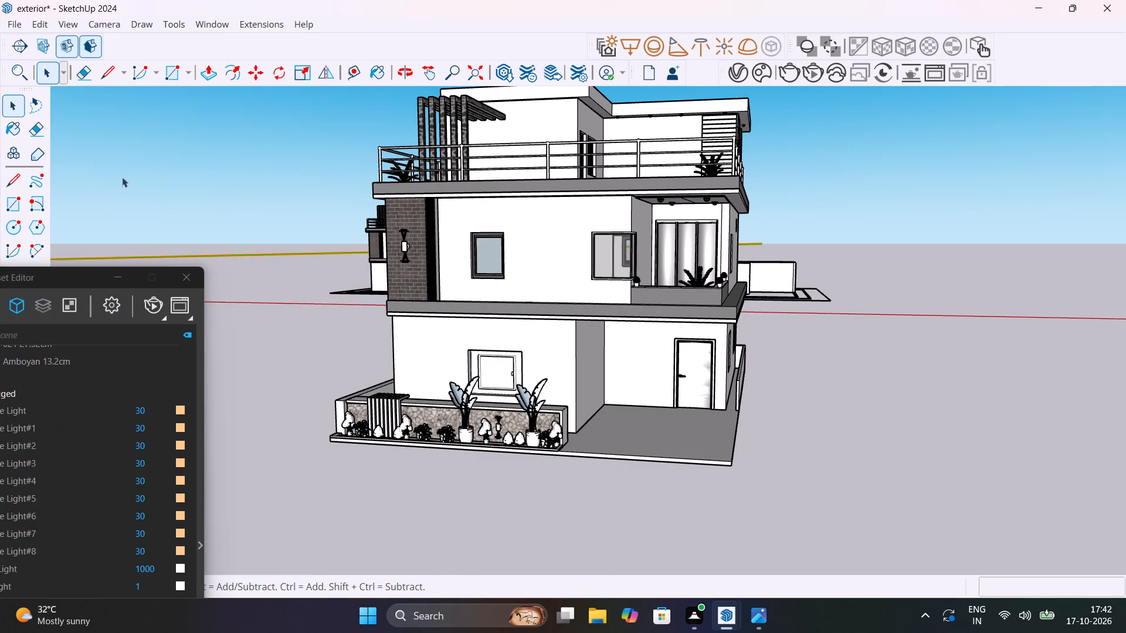
# Examine the porch floor, the entrance door and the near end of the low side wall from several angles.
pyautogui.scroll(2, 596, 434)
pyautogui.moveTo(603, 449); pyautogui.dragTo(629, 417, button='middle')
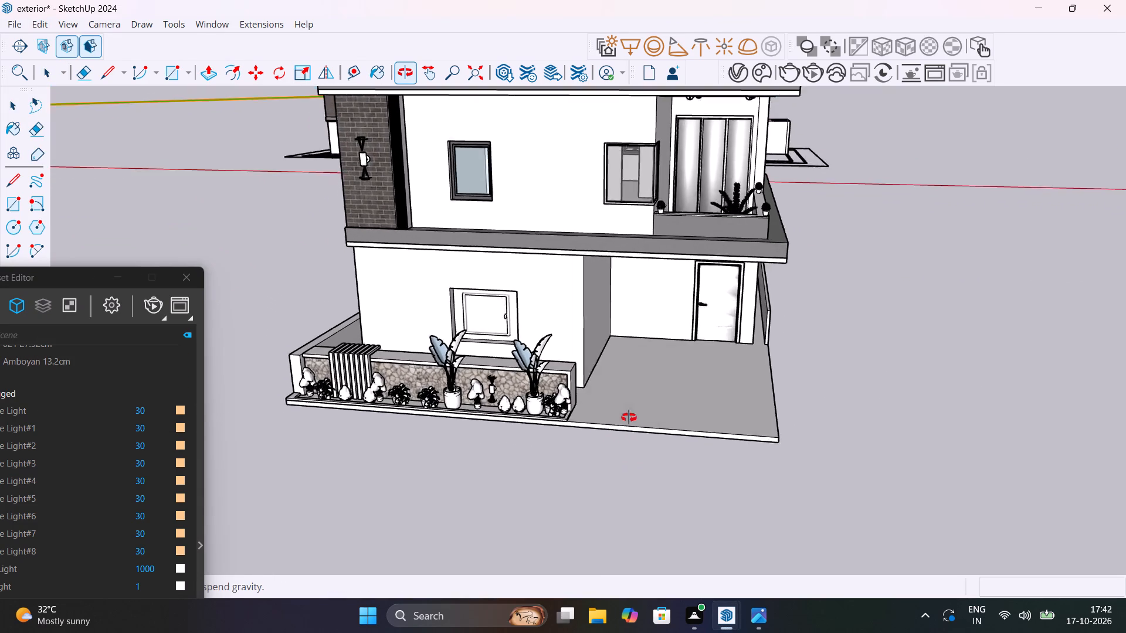
pyautogui.moveTo(629, 417); pyautogui.dragTo(552, 442, button='middle')
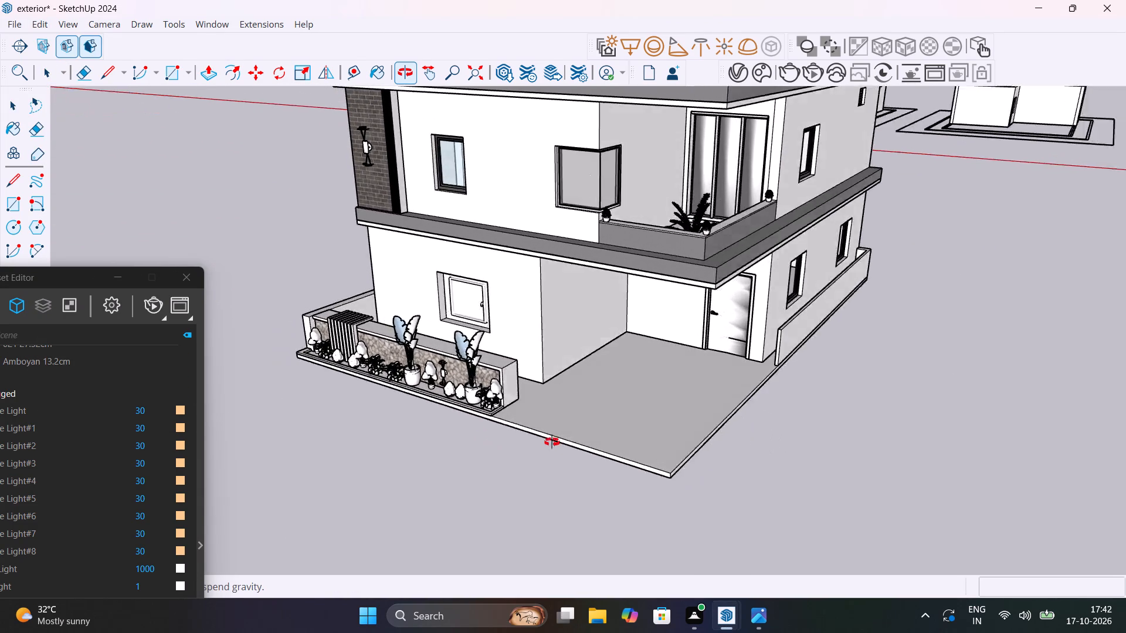
pyautogui.moveTo(552, 442); pyautogui.dragTo(568, 442, button='middle')
pyautogui.scroll(5, 715, 380)
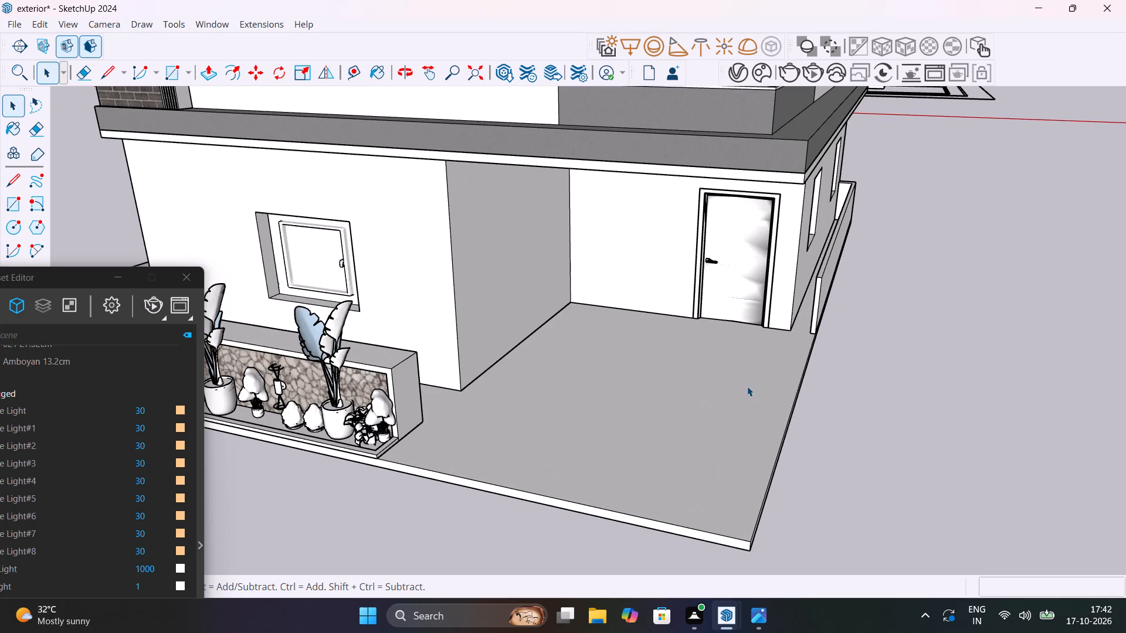
pyautogui.moveTo(809, 365); pyautogui.dragTo(828, 345, button='middle')
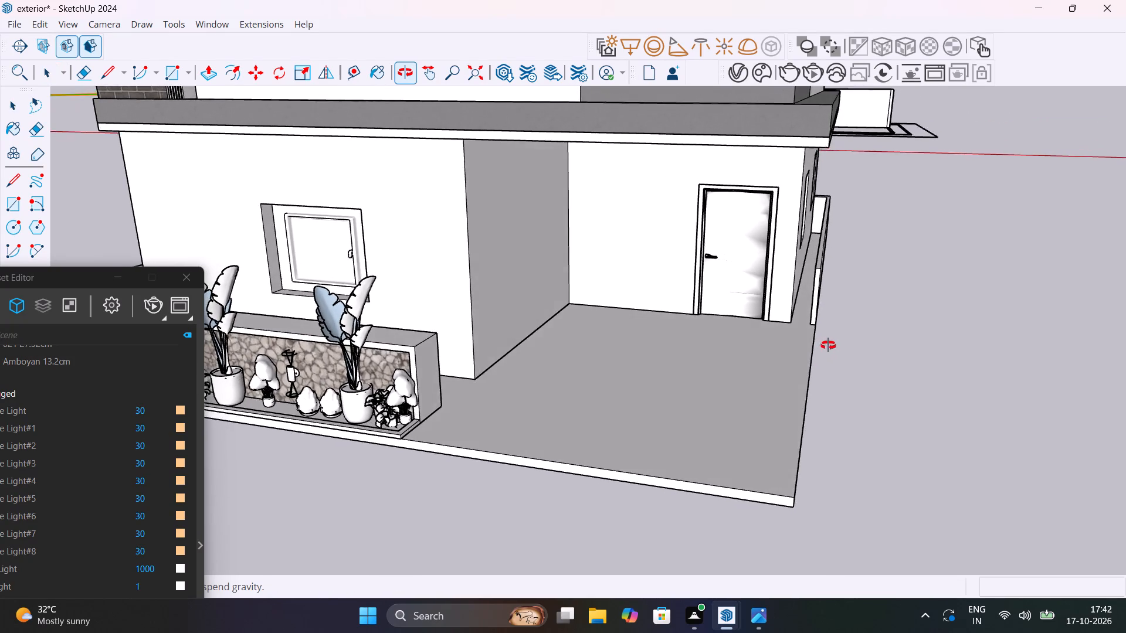
pyautogui.moveTo(828, 345); pyautogui.dragTo(851, 327, button='middle')
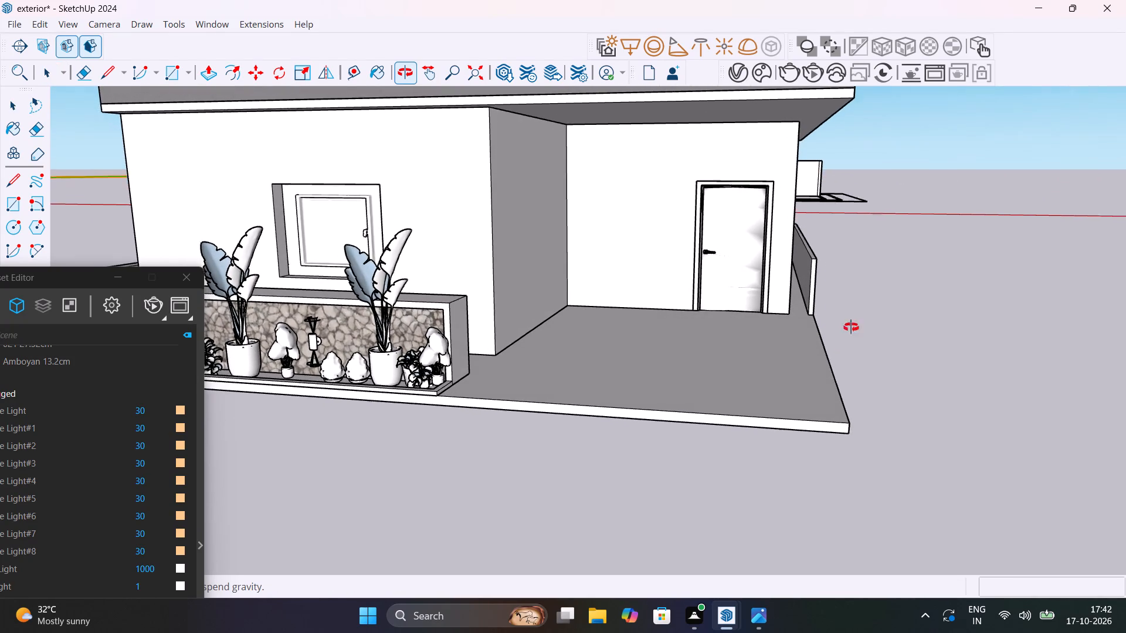
pyautogui.moveTo(851, 327); pyautogui.dragTo(817, 316, button='middle')
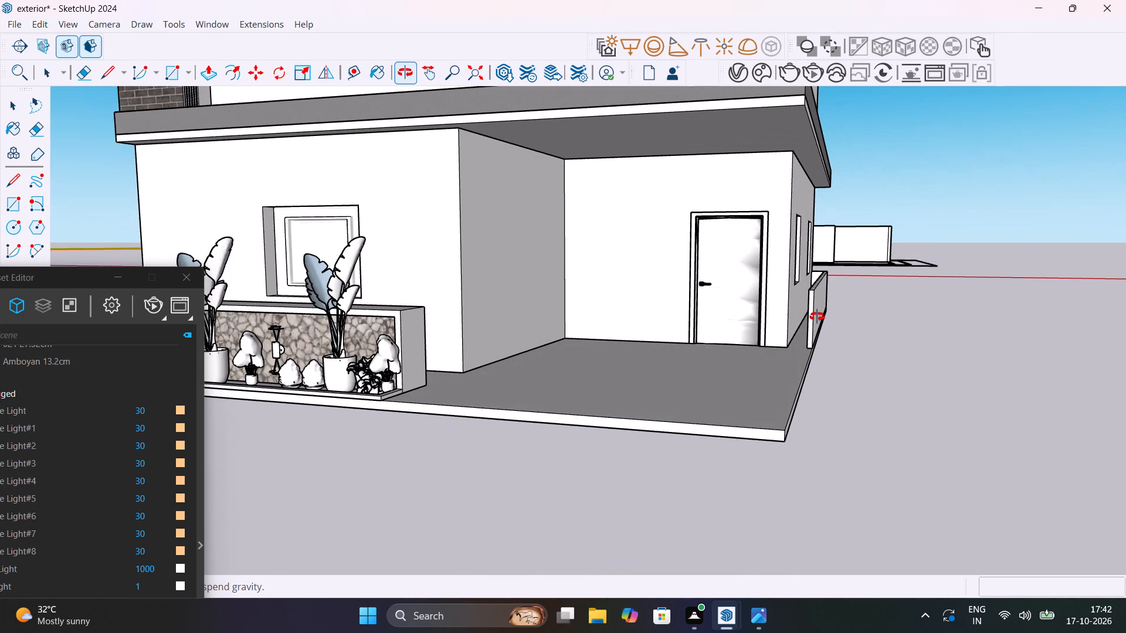
pyautogui.moveTo(817, 316); pyautogui.dragTo(822, 391, button='middle')
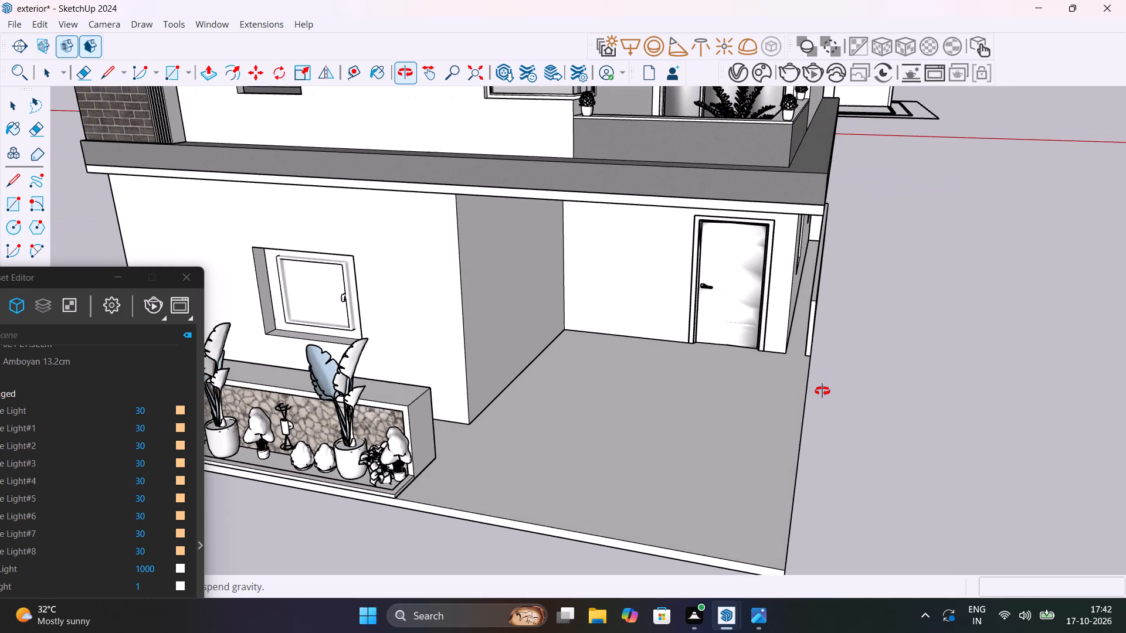
pyautogui.moveTo(822, 391); pyautogui.dragTo(694, 406, button='middle')
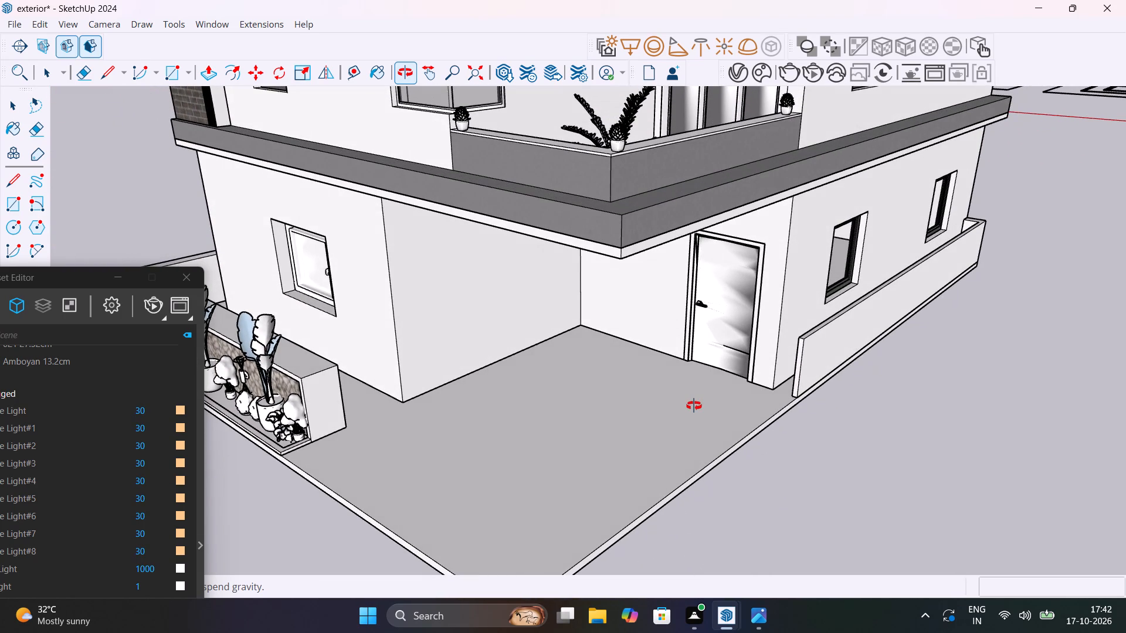
pyautogui.moveTo(694, 406); pyautogui.dragTo(515, 377, button='middle')
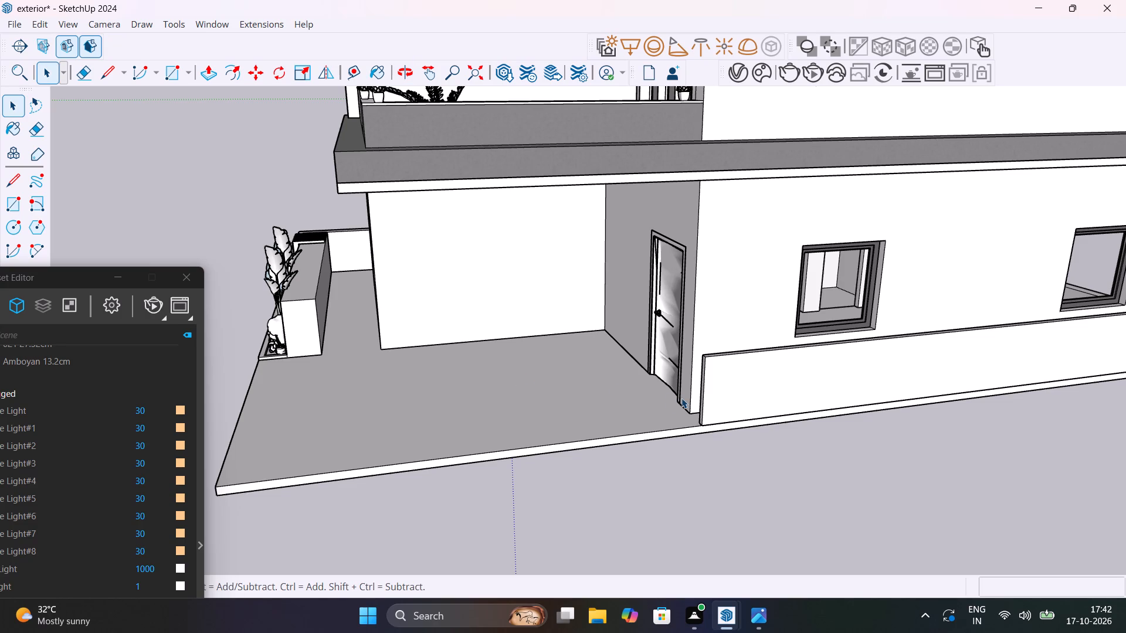
# Place a guide on the porch floor parallel to the entrance-door wall, about 2' 3 9/16" out from its base edge.
pyautogui.press('t')
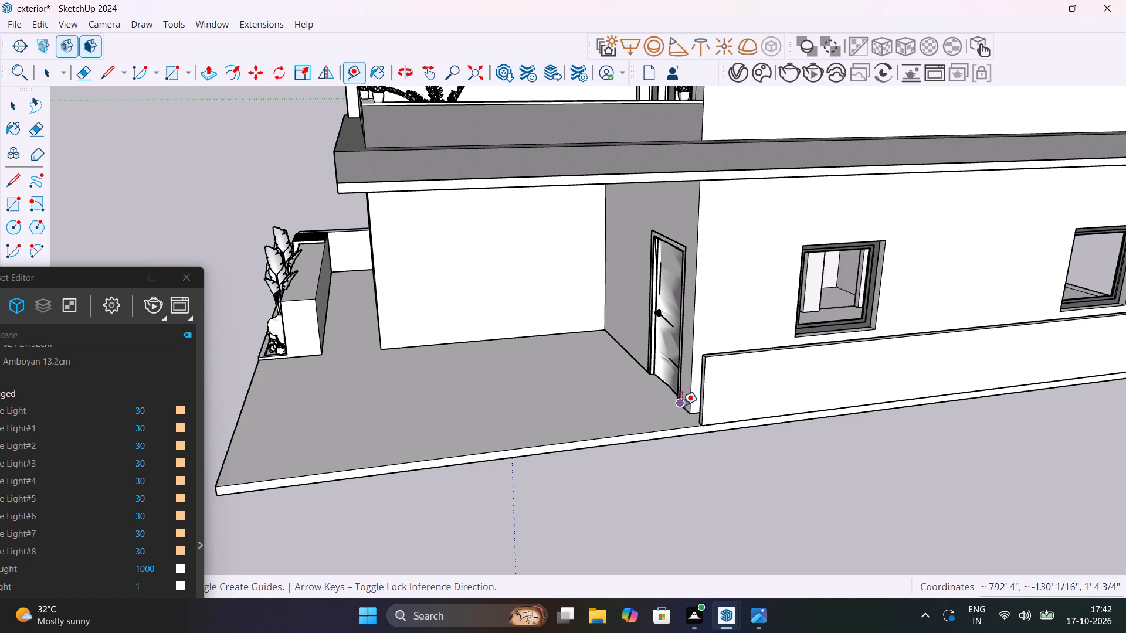
pyautogui.scroll(1, 682, 405)
pyautogui.moveTo(699, 444); pyautogui.dragTo(708, 505, button='middle')
pyautogui.scroll(6, 696, 462)
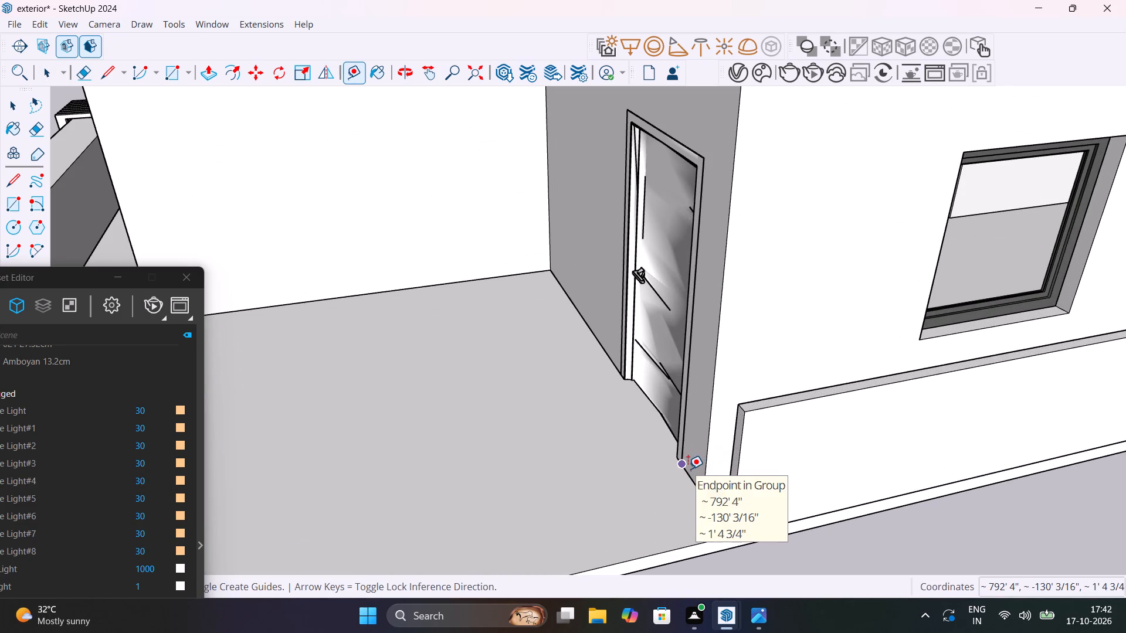
pyautogui.click(688, 469)
pyautogui.press('Escape')
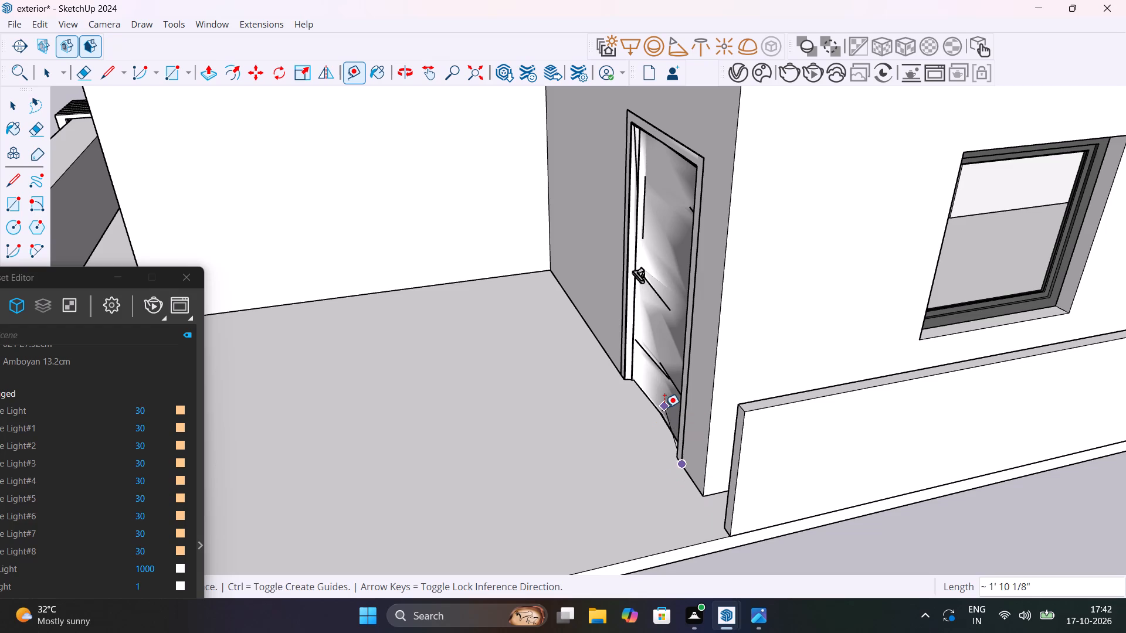
pyautogui.click(605, 348)
pyautogui.scroll(-3, 465, 382)
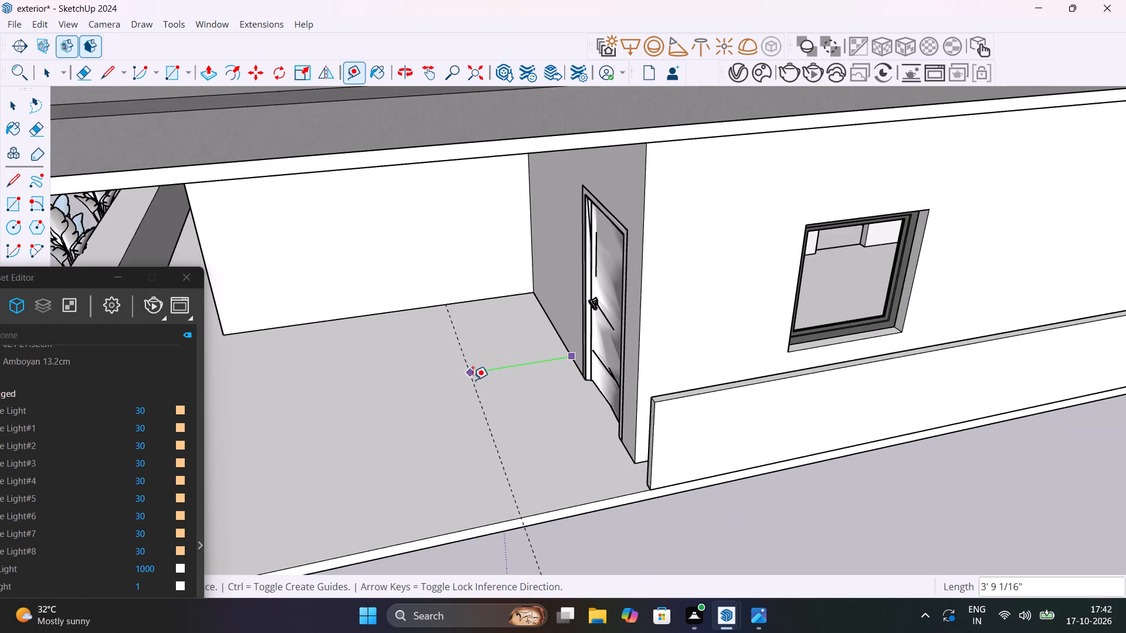
pyautogui.scroll(-2, 493, 370)
pyautogui.click(515, 383)
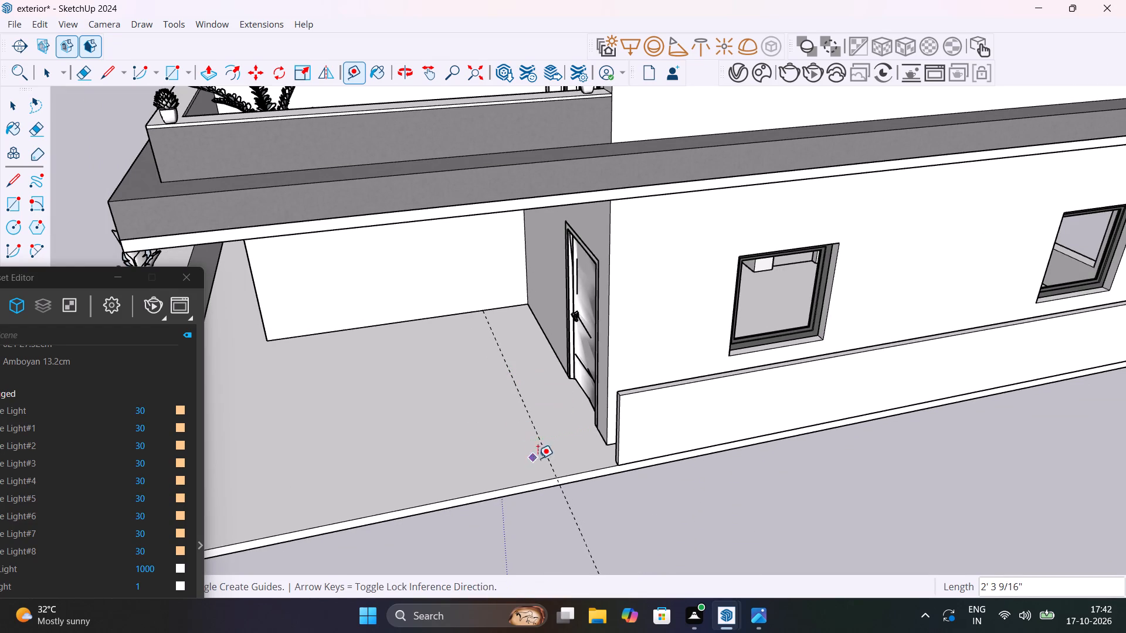
# Place a guide about 1' 3 9/16" inside the porch floor's outer side edge, aligned with the house wall corner.
pyautogui.moveTo(540, 458); pyautogui.dragTo(843, 460, button='middle')
pyautogui.click(839, 444)
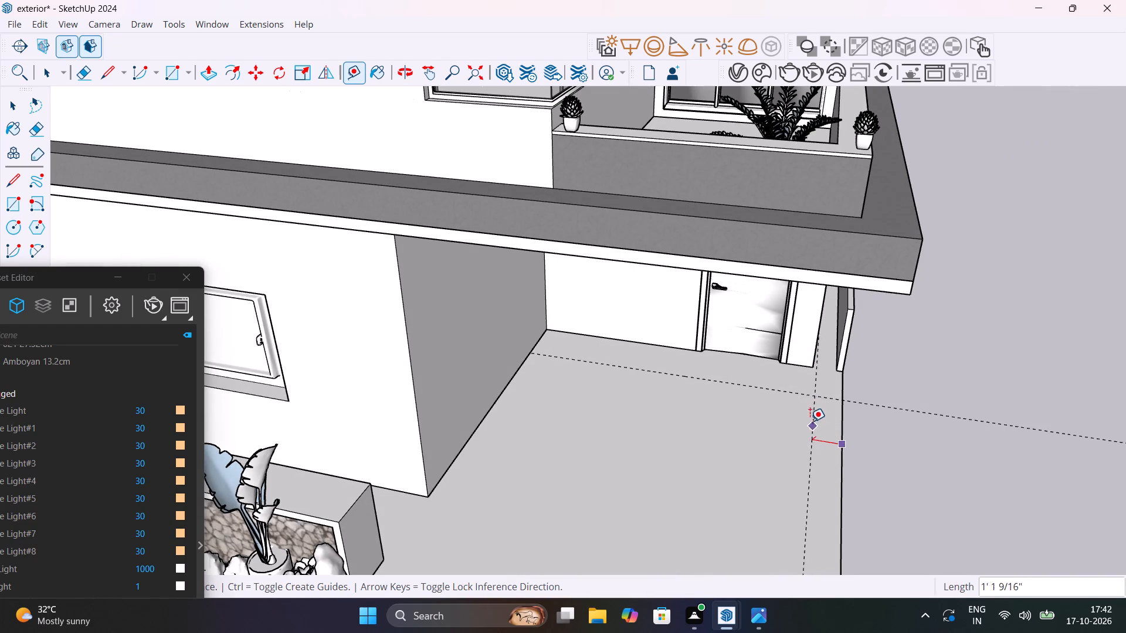
pyautogui.click(812, 372)
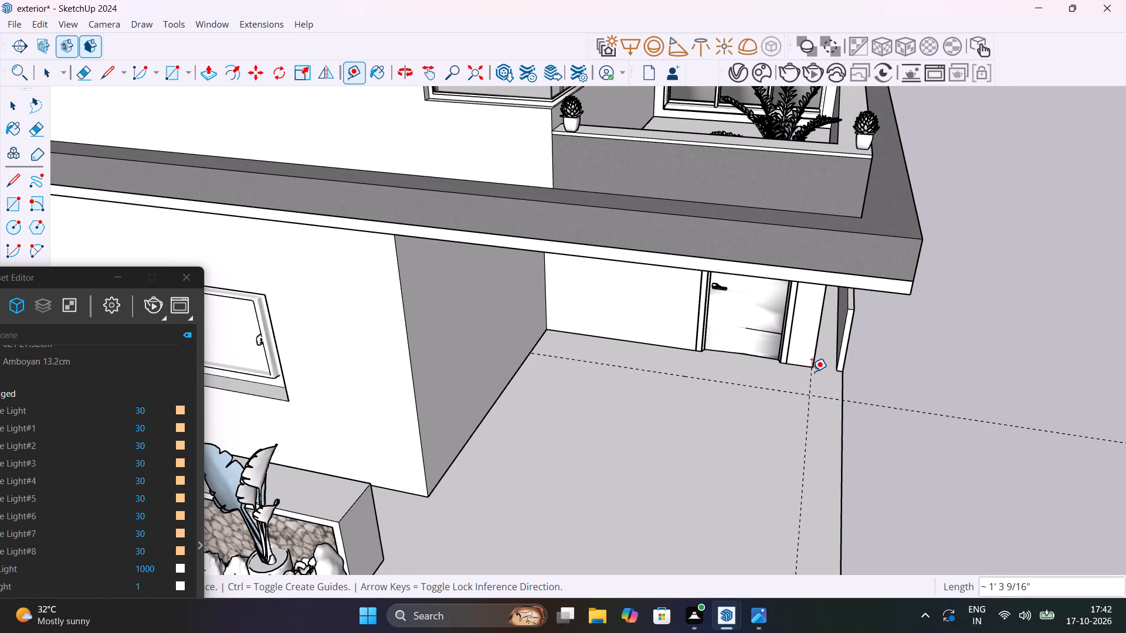
# Push/Pull the low side wall's near end face 2' 3 9/16" toward the porch, up to the cross guide.
pyautogui.moveTo(853, 430); pyautogui.dragTo(778, 350, button='middle')
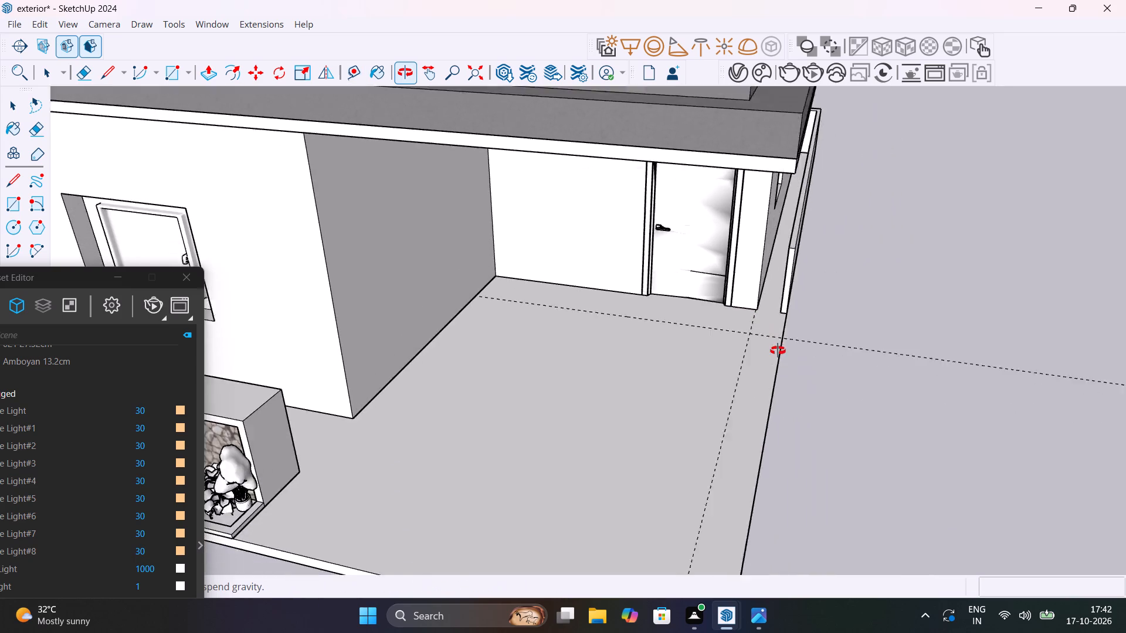
pyautogui.moveTo(778, 350); pyautogui.dragTo(578, 376, button='middle')
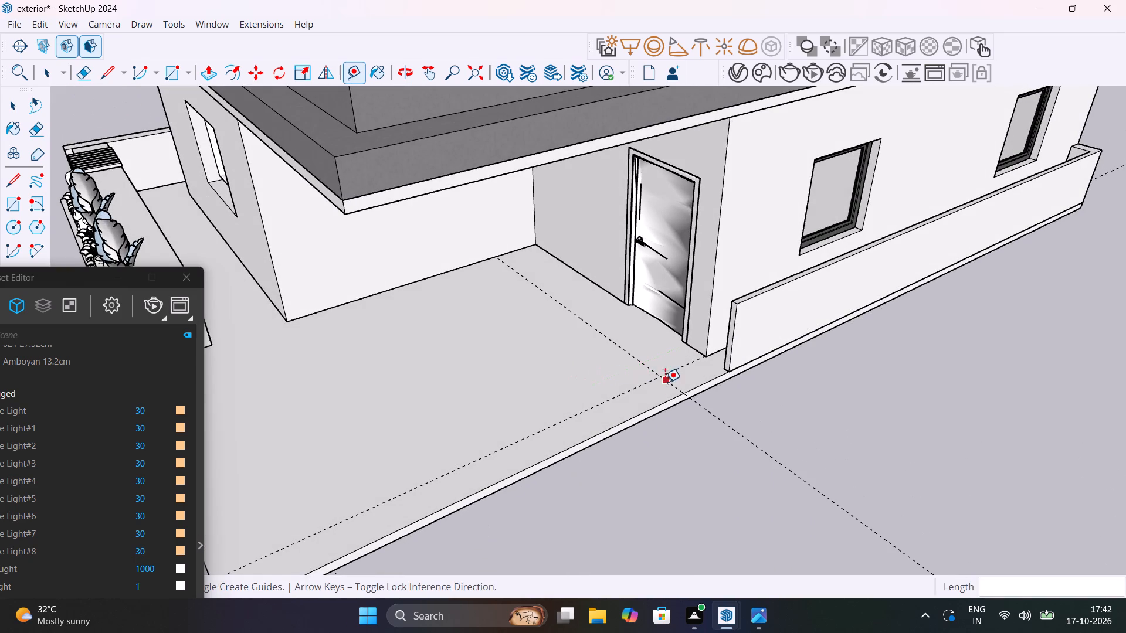
pyautogui.scroll(-2, 674, 400)
pyautogui.scroll(8, 705, 384)
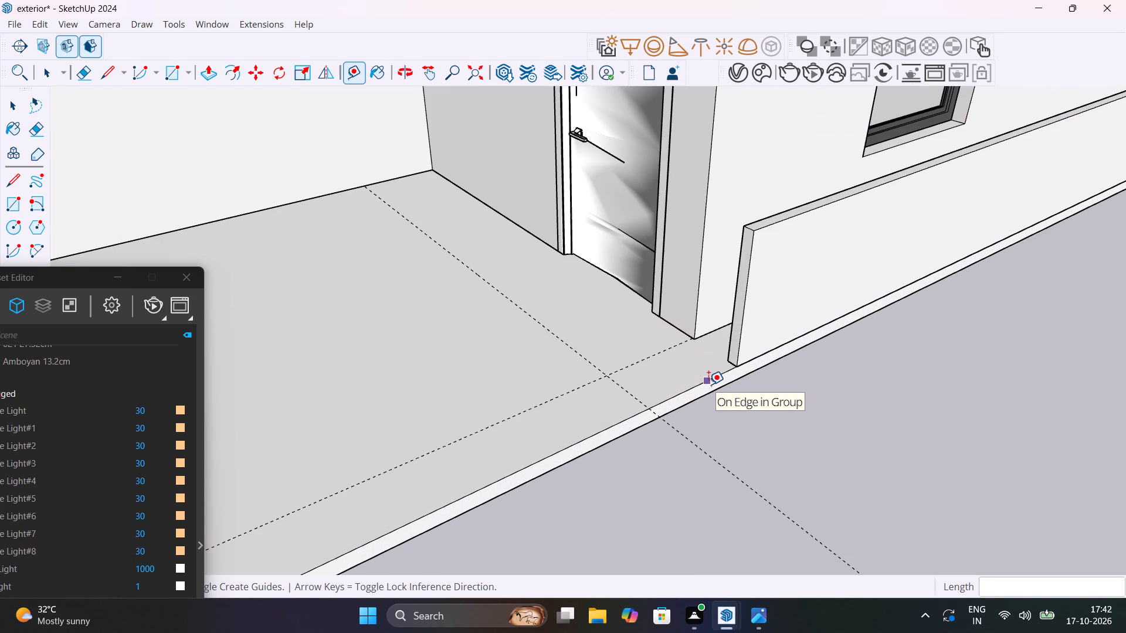
pyautogui.press('space')
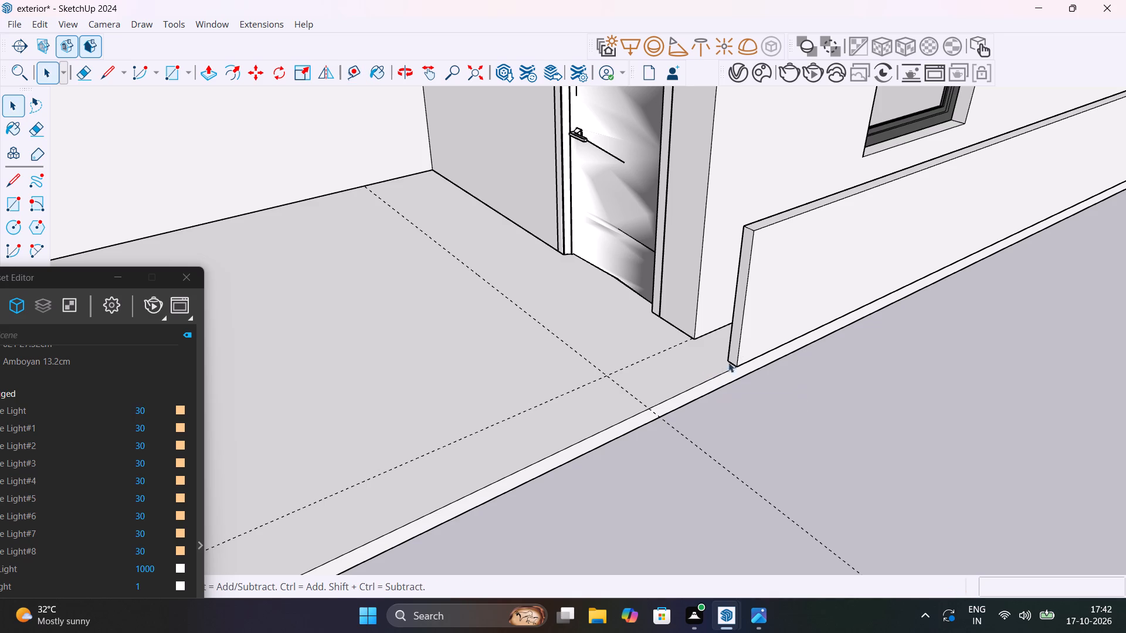
pyautogui.click(738, 329)
pyautogui.press('p')
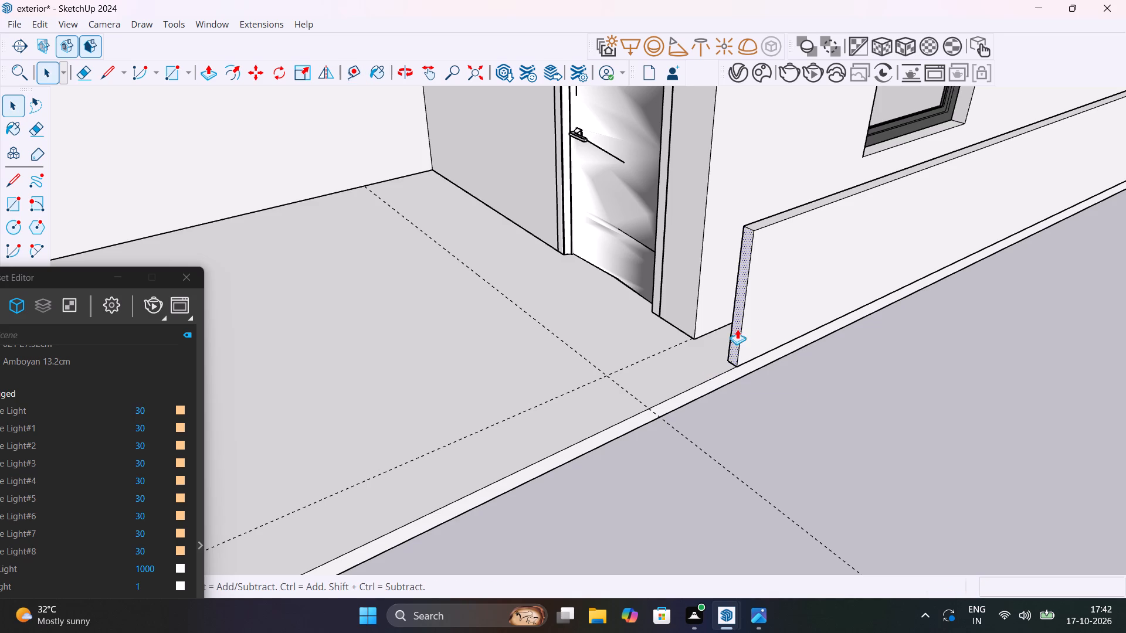
pyautogui.click(737, 329)
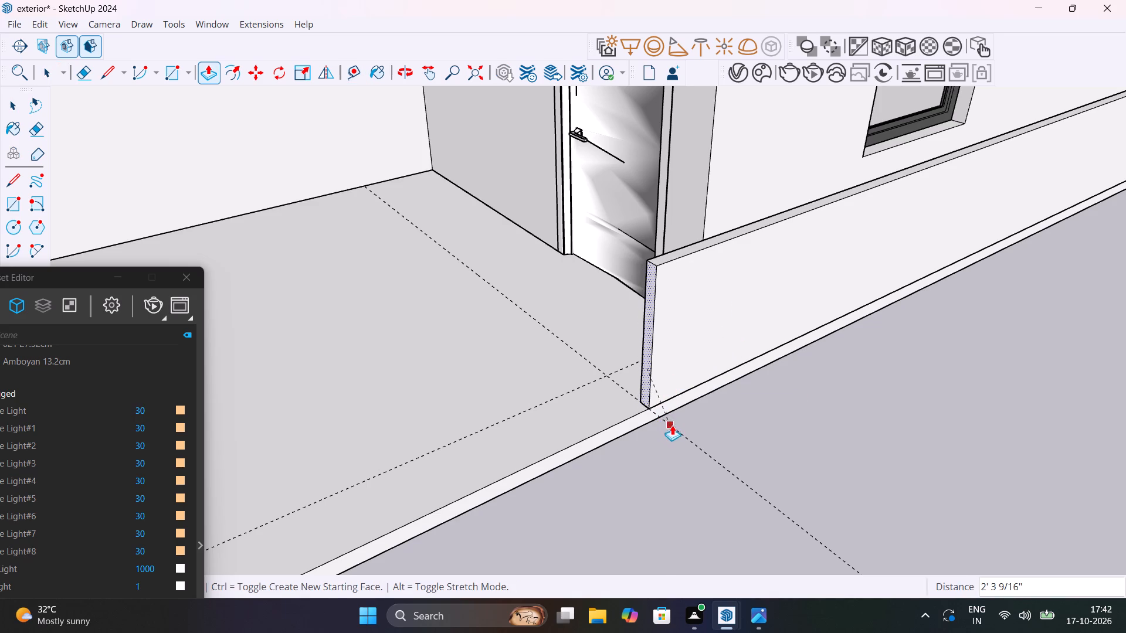
pyautogui.click(676, 429)
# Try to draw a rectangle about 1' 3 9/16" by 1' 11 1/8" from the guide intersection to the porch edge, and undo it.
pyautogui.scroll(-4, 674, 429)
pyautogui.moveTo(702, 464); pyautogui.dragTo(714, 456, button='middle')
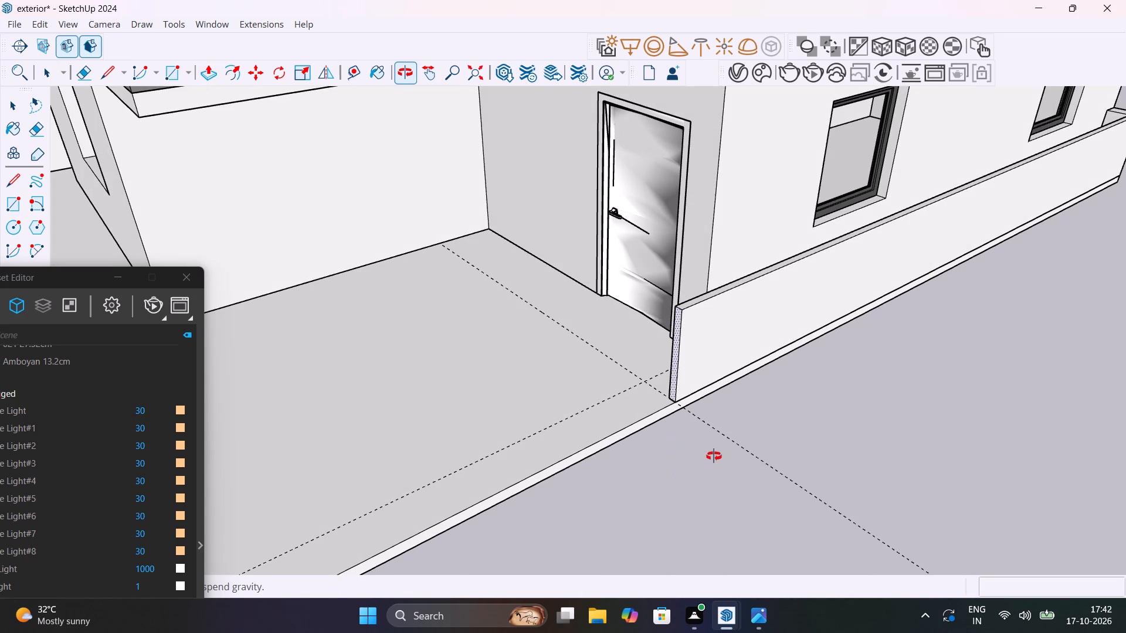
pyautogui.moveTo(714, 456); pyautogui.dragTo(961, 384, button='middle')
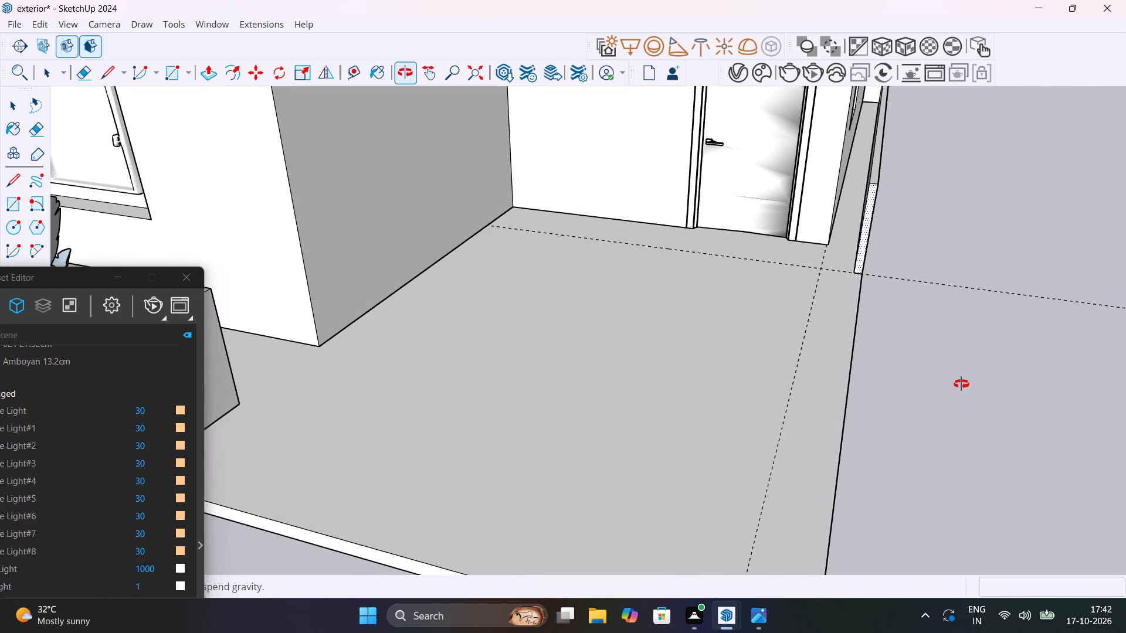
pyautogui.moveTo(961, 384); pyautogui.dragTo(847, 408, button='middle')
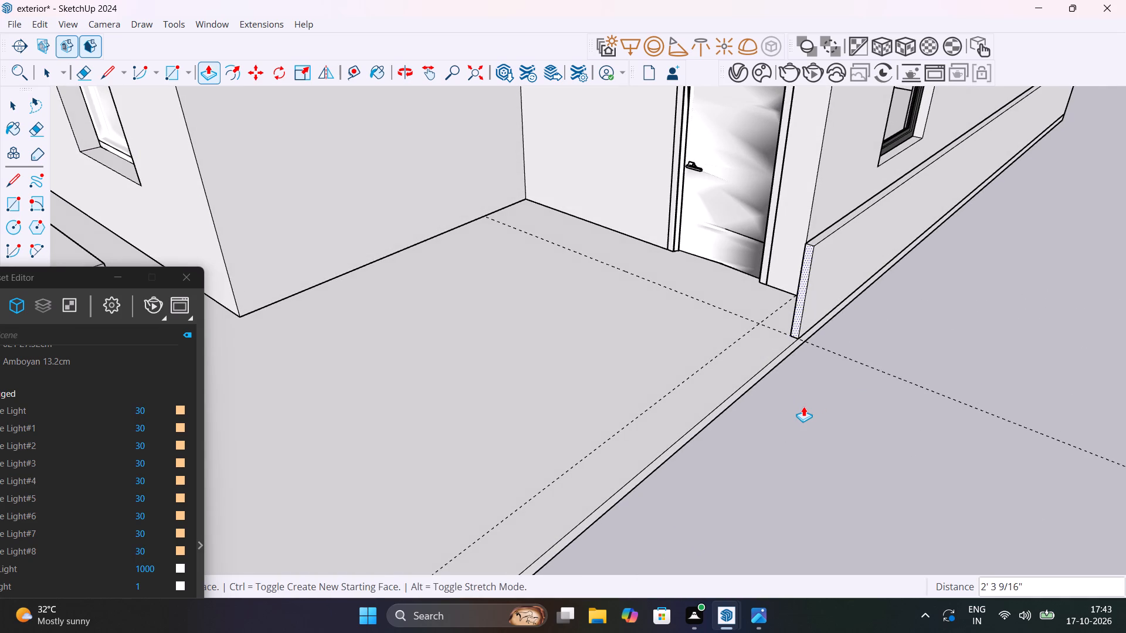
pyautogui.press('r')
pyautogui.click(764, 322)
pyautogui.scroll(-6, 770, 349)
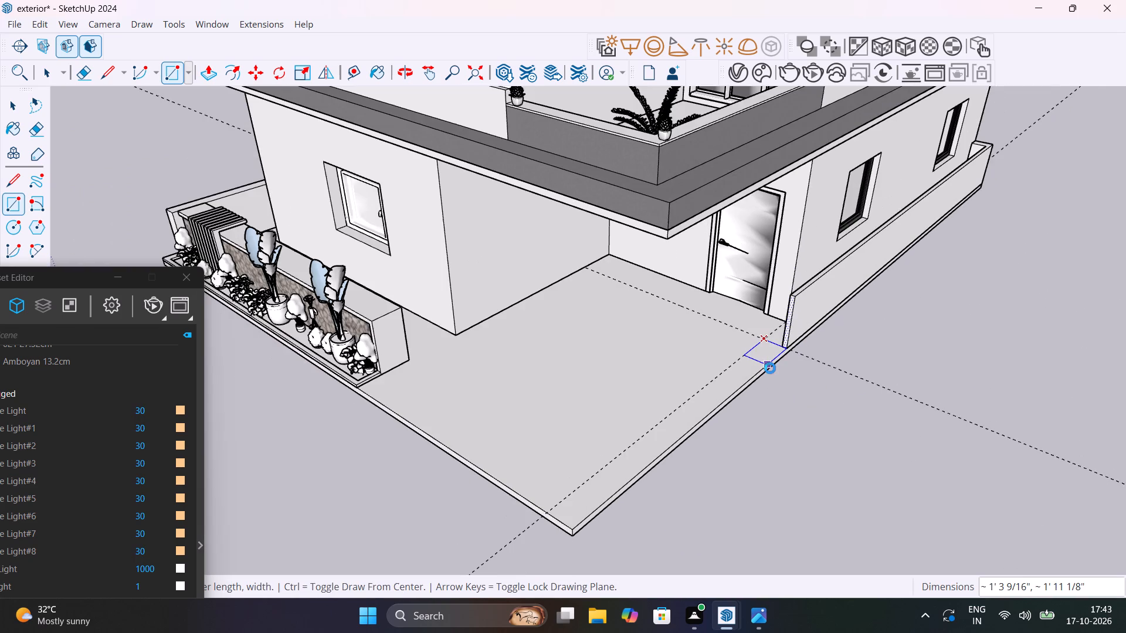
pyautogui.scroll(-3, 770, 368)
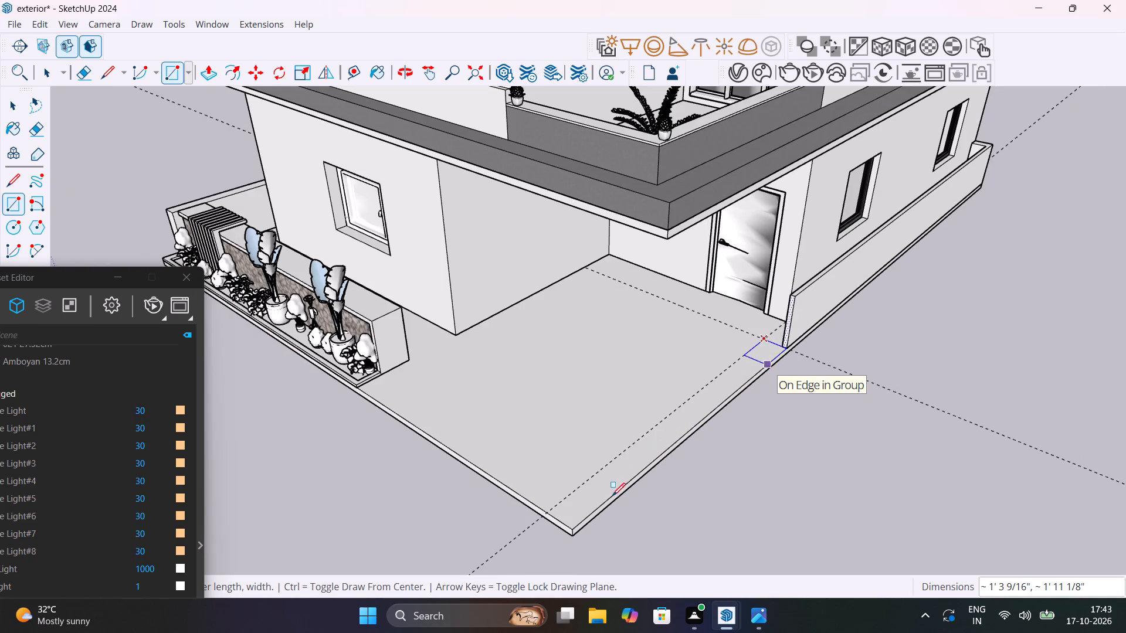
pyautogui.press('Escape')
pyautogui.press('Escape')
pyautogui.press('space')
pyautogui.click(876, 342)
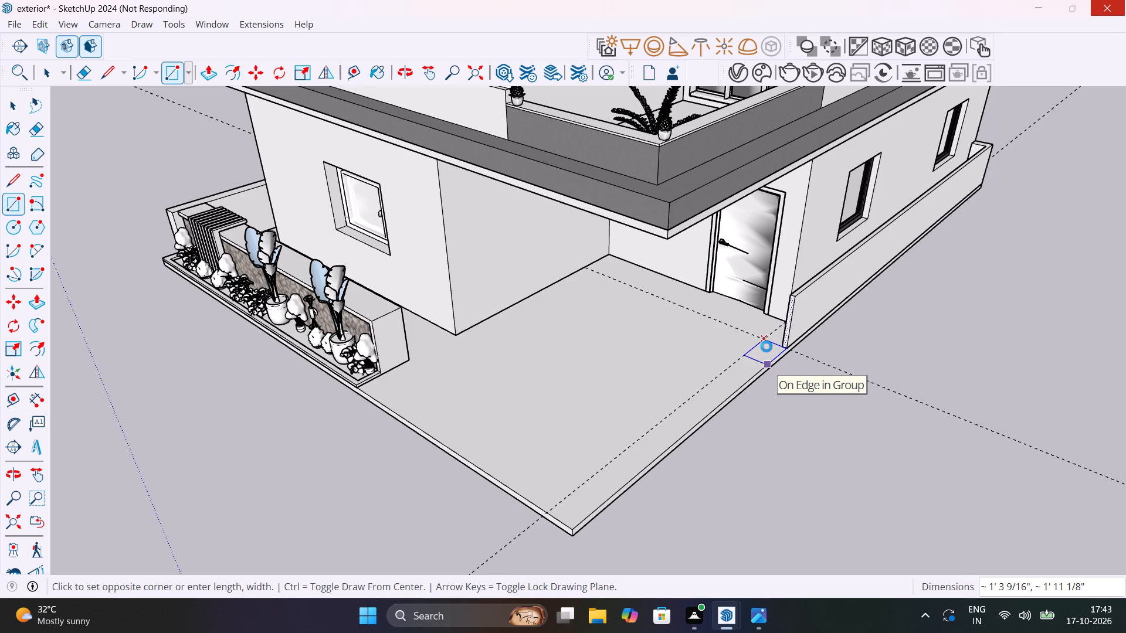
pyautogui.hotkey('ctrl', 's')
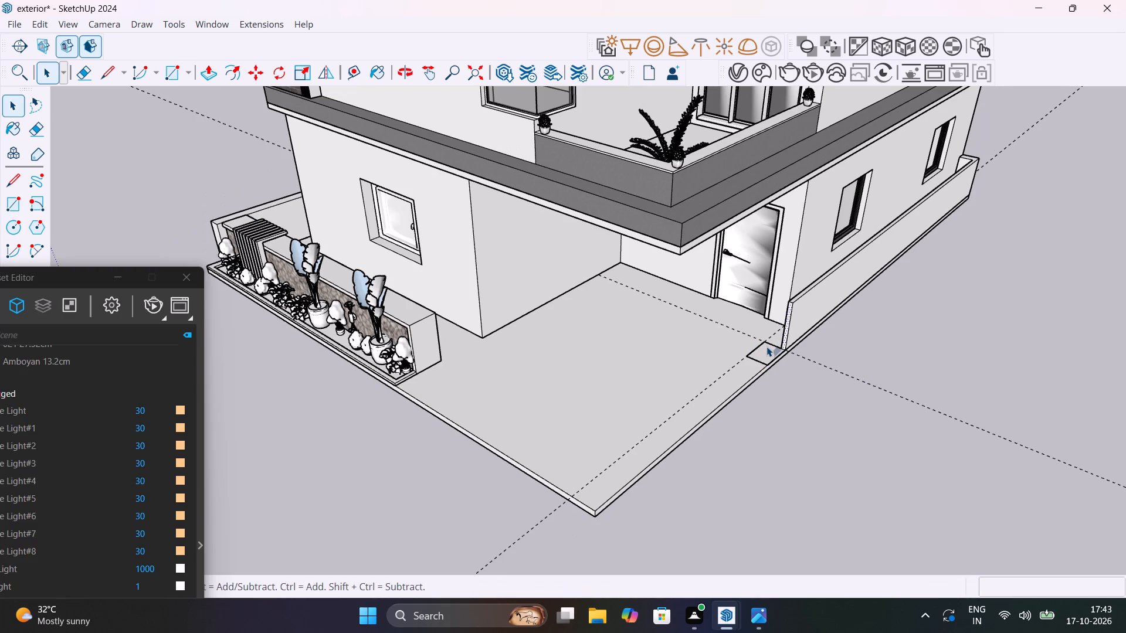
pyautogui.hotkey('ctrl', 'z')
# Save the model.
pyautogui.hotkey('ctrl', 's')
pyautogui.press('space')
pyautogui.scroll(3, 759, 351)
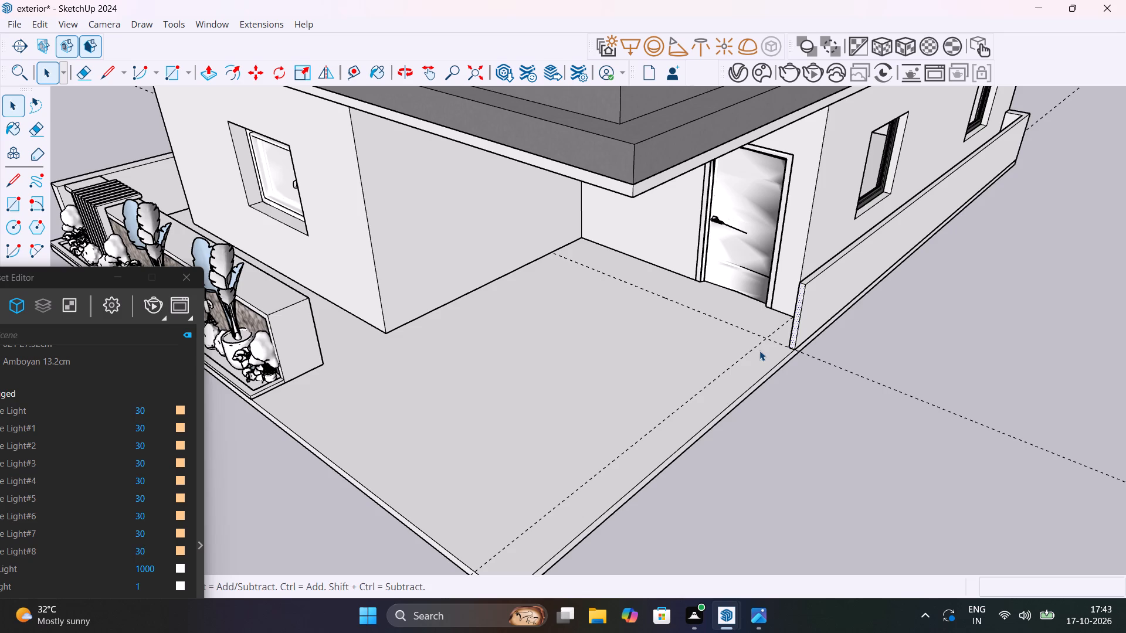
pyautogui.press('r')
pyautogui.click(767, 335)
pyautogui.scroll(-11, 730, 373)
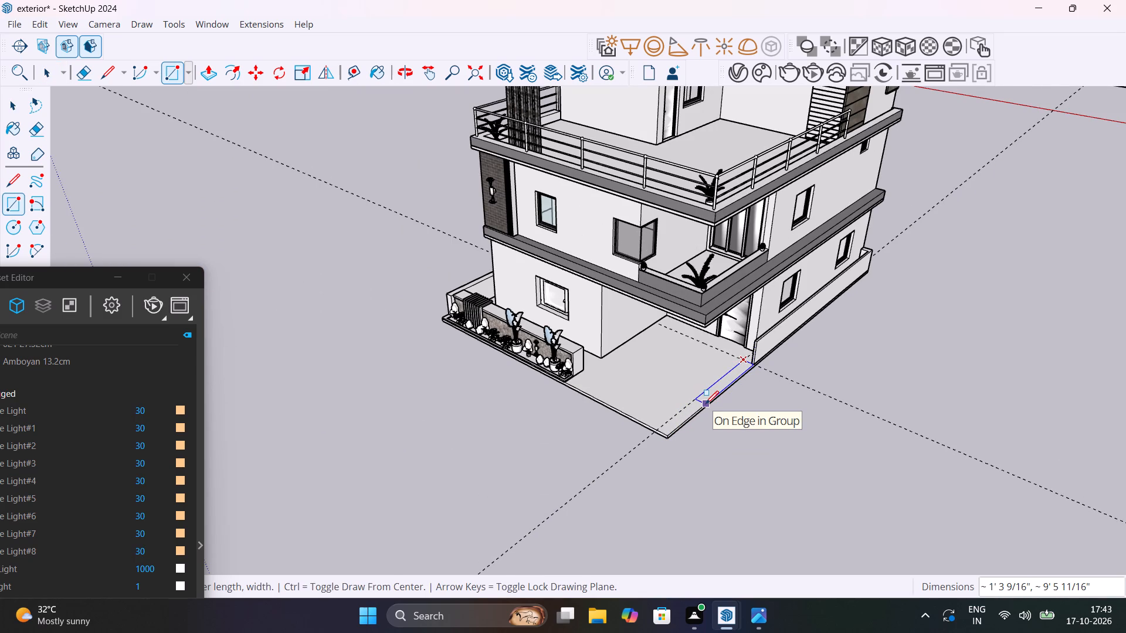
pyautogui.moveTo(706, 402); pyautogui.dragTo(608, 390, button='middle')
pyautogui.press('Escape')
# Place a guide across the porch floor about 10' 15/16" from the existing cross guide, through the projecting front wall's corner.
pyautogui.press('t')
pyautogui.click(686, 346)
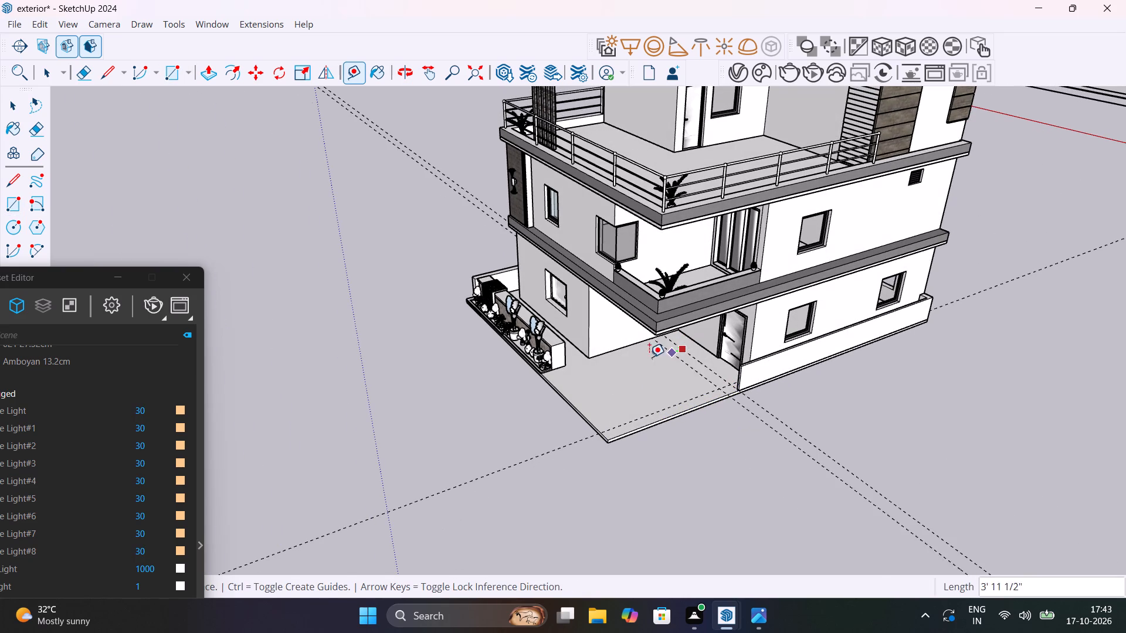
pyautogui.scroll(7, 595, 358)
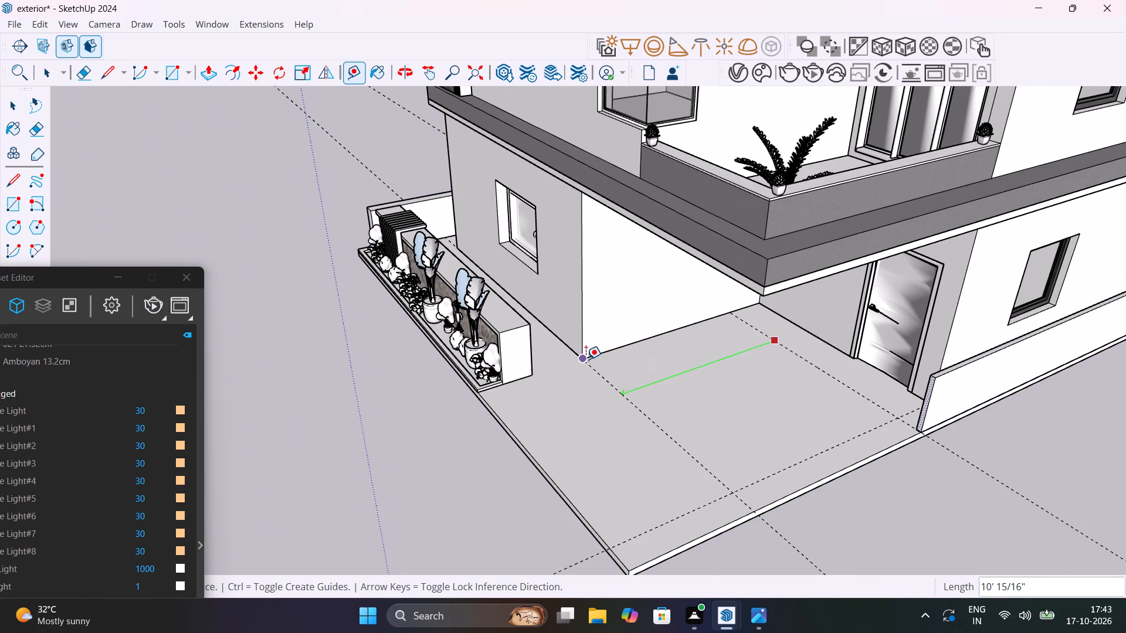
pyautogui.click(586, 359)
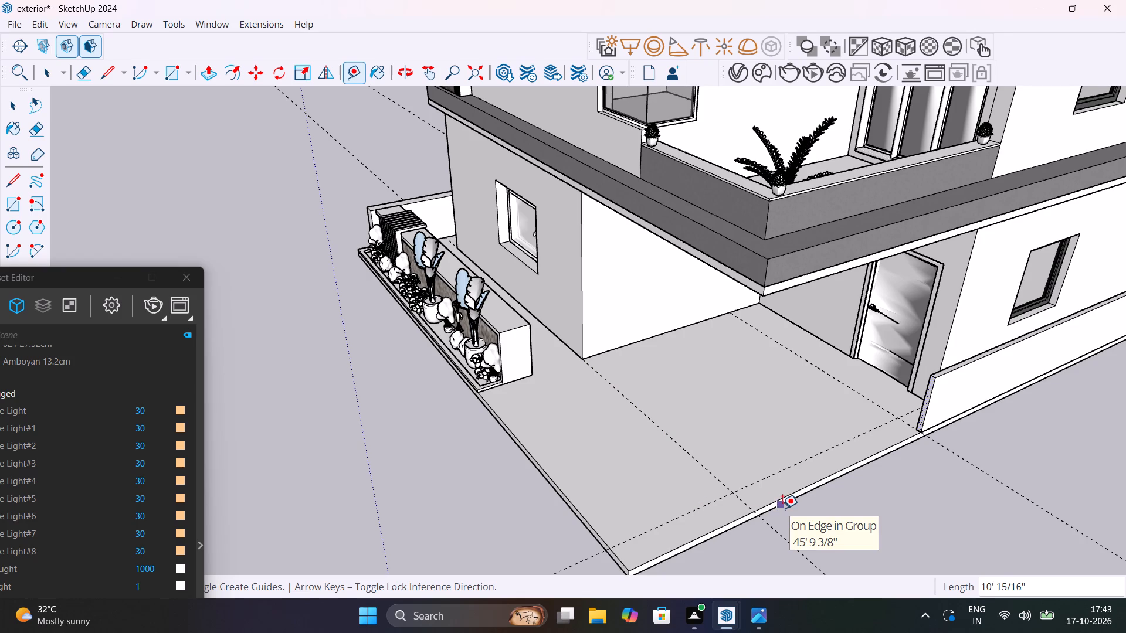
# Draw a rectangle about 10' 15/16" by 1' 3 9/16" on the porch floor, from the guide intersection to the low side wall's outer base corner.
pyautogui.press('r')
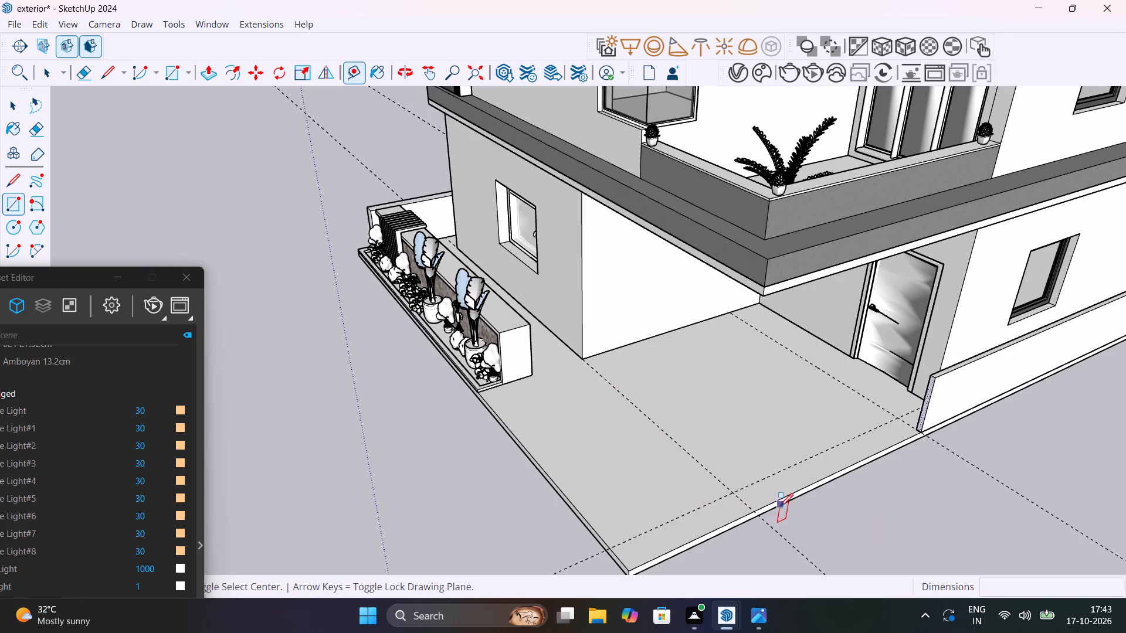
pyautogui.click(739, 488)
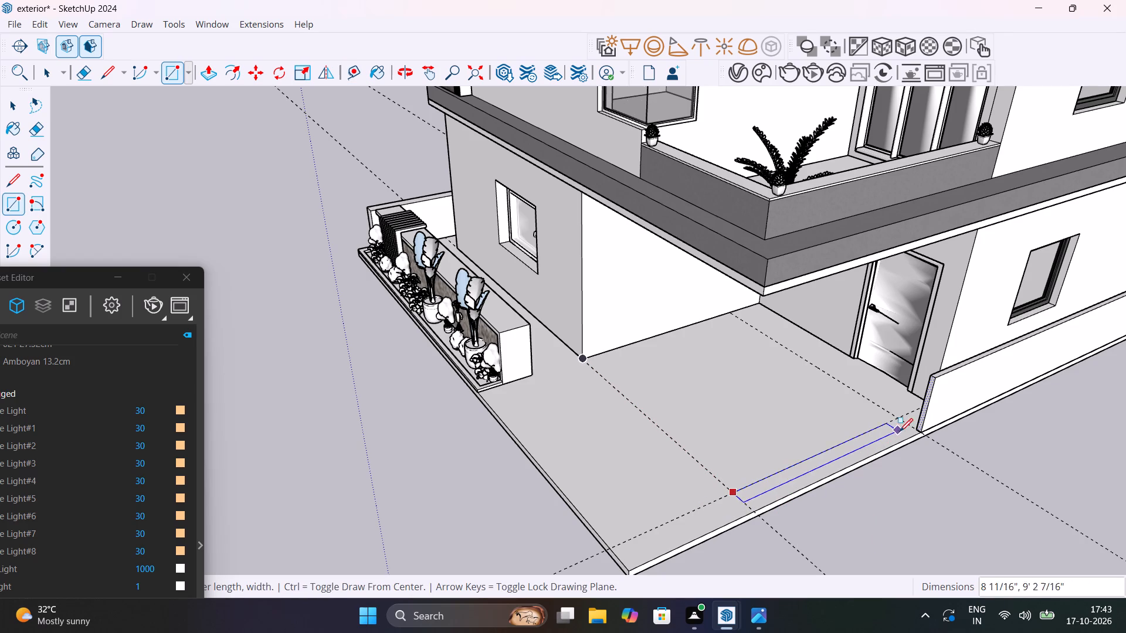
pyautogui.scroll(4, 918, 433)
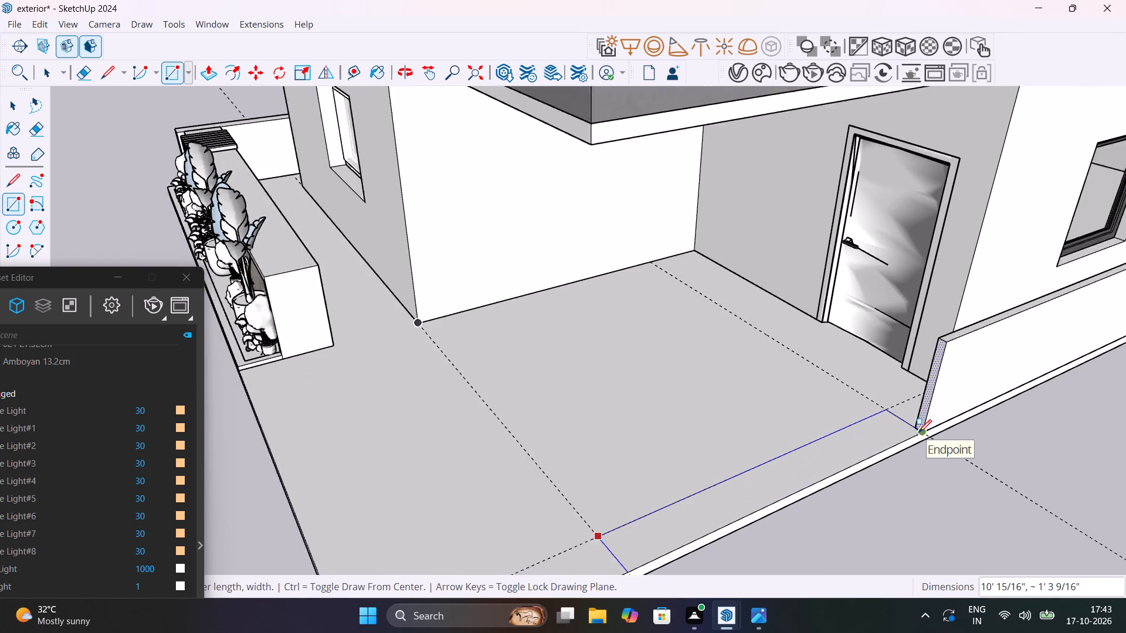
pyautogui.scroll(4, 918, 433)
pyautogui.click(923, 434)
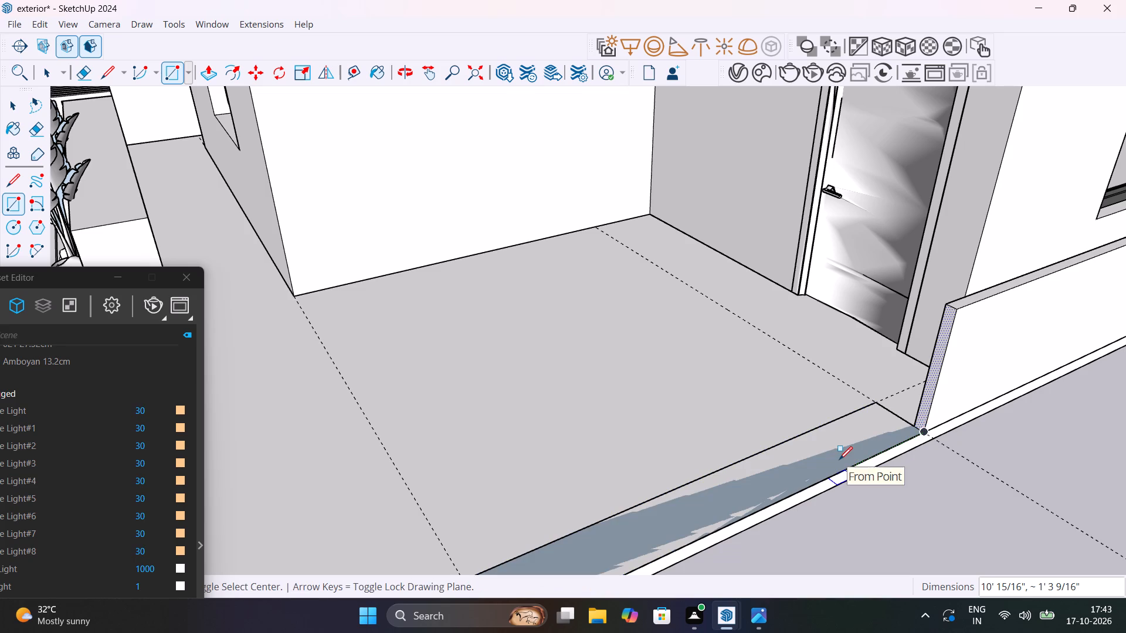
# Push/Pull the porch edge rectangle up 10' 4" to the underside of the first-floor slab as a side wall.
pyautogui.press('space')
pyautogui.click(839, 459)
pyautogui.press('p')
pyautogui.click(842, 454)
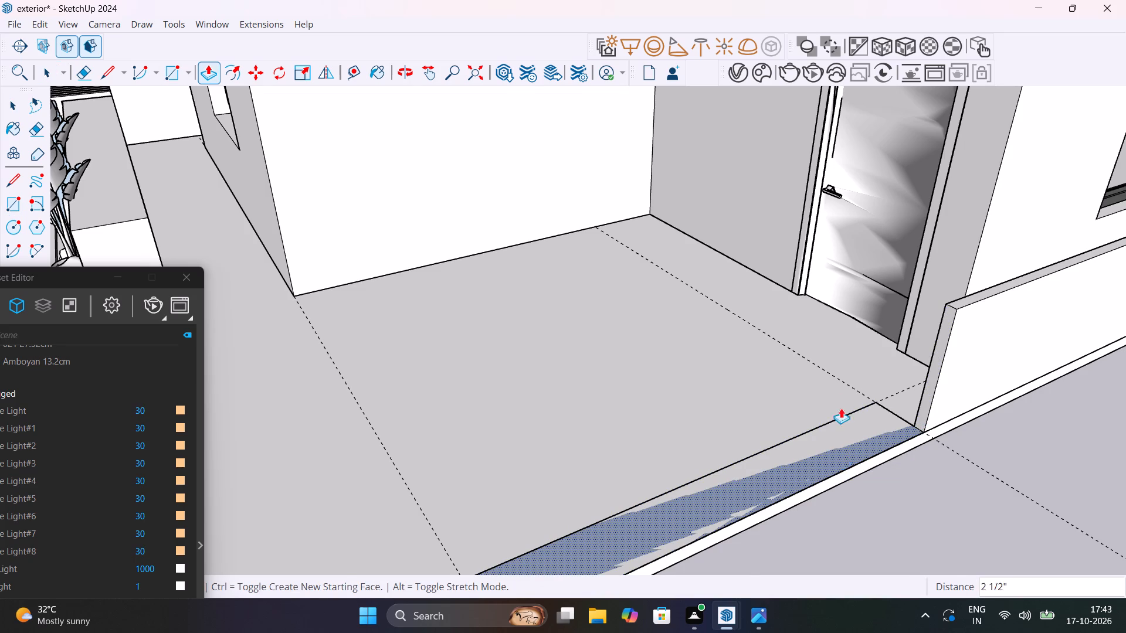
pyautogui.scroll(-11, 844, 390)
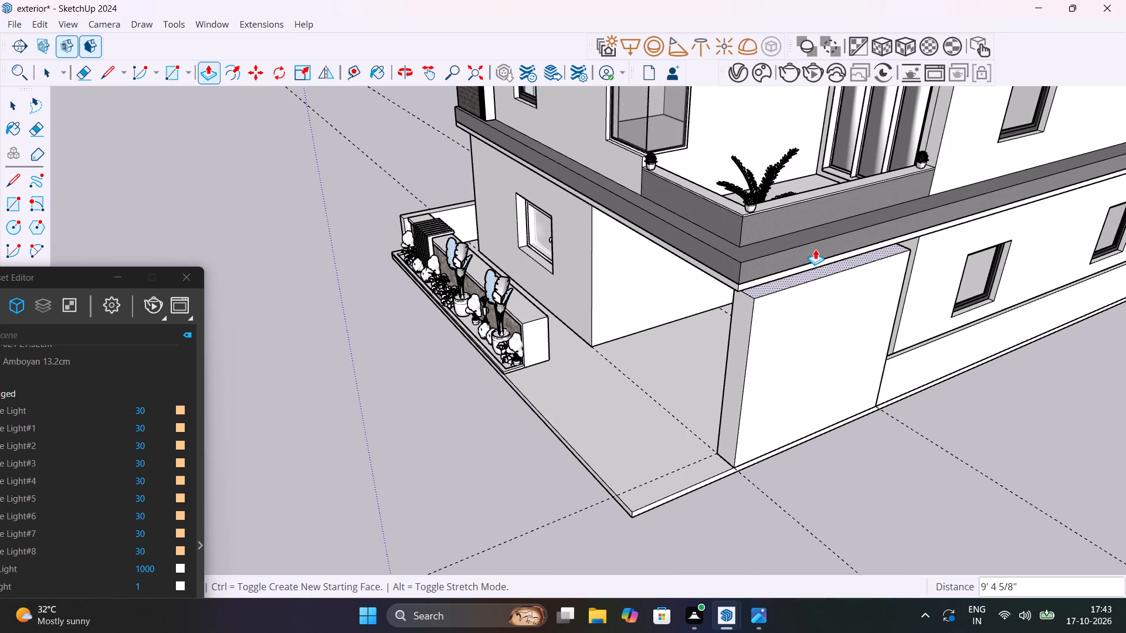
pyautogui.click(764, 282)
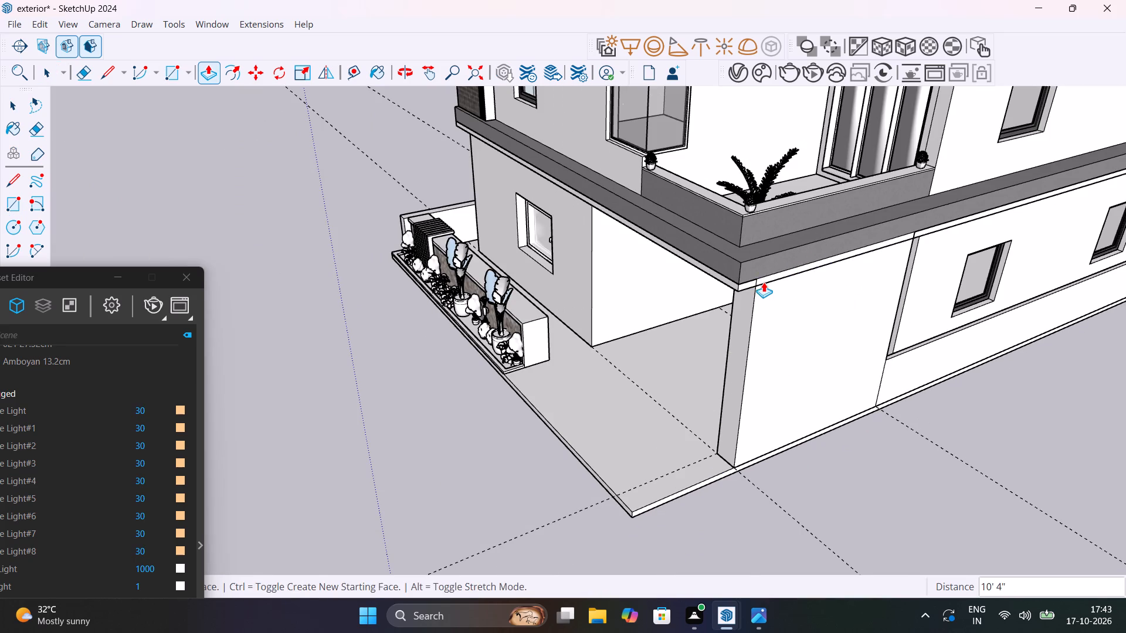
# Push/Pull the new porch side wall's inner face outward about 4 1/4" to make the wall thinner.
pyautogui.moveTo(781, 324); pyautogui.dragTo(1125, 232, button='middle')
pyautogui.keyDown('shift'); pyautogui.moveTo(813, 353); pyautogui.dragTo(808, 390, button='middle'); pyautogui.keyUp('shift')
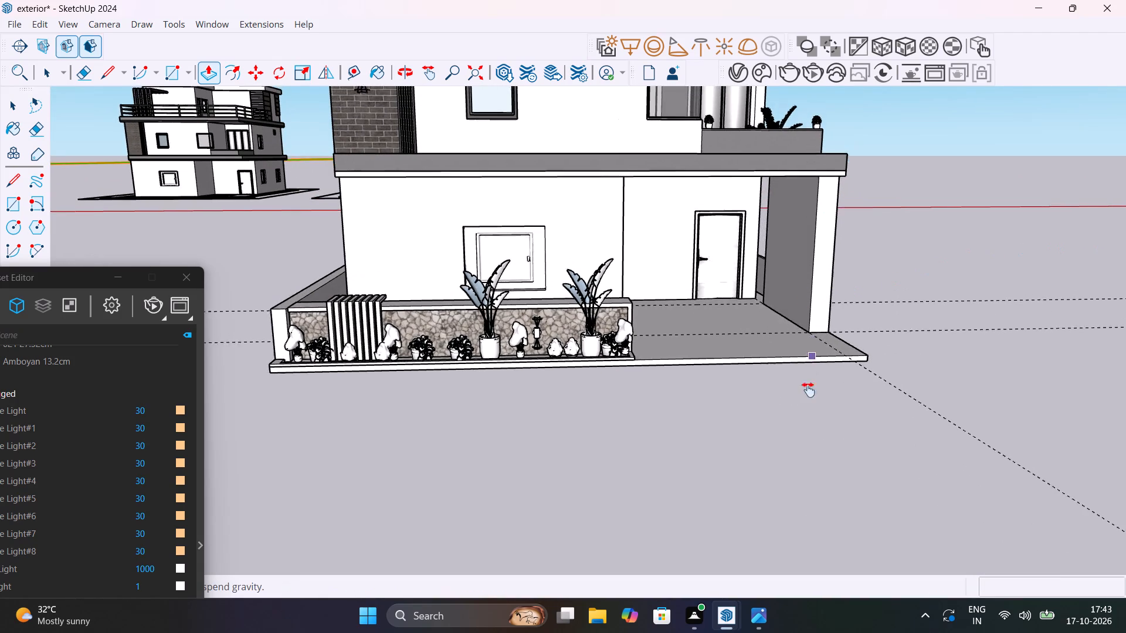
pyautogui.keyDown('shift'); pyautogui.moveTo(808, 390); pyautogui.dragTo(792, 464, button='middle'); pyautogui.keyUp('shift')
pyautogui.scroll(8, 781, 349)
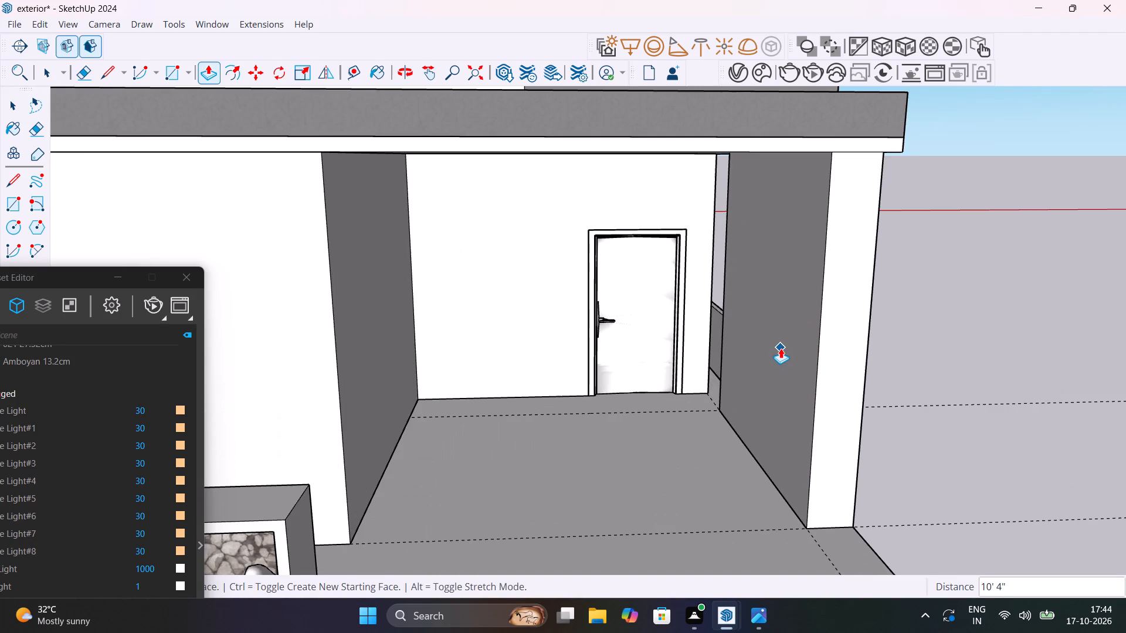
pyautogui.press('space')
pyautogui.click(781, 349)
pyautogui.press('p')
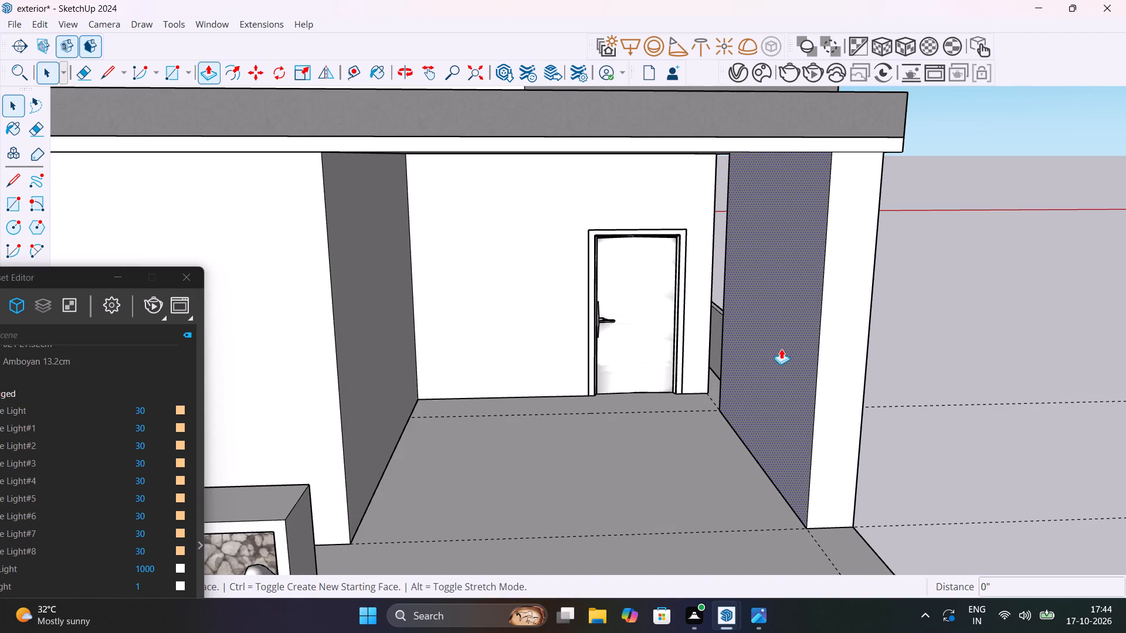
pyautogui.click(781, 349)
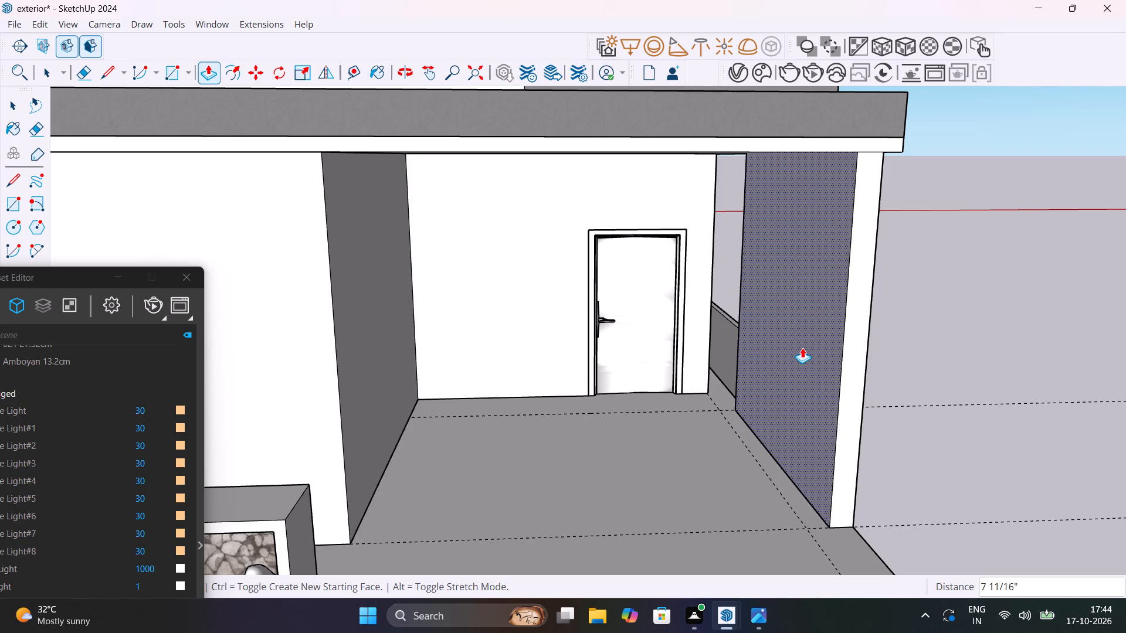
pyautogui.click(793, 353)
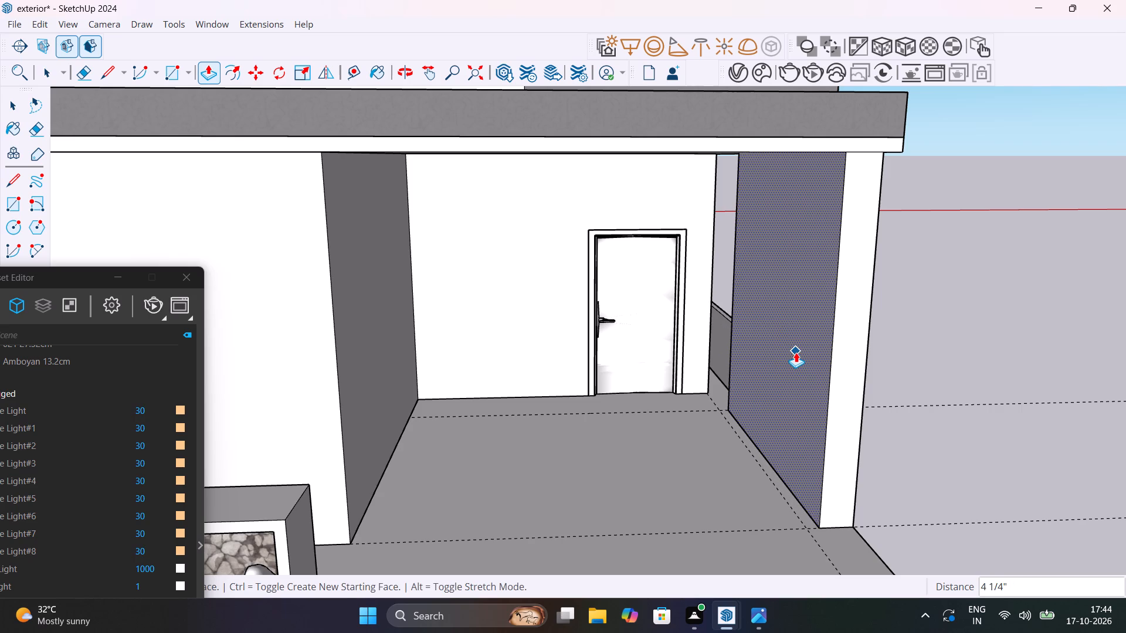
pyautogui.press('space')
pyautogui.click(913, 427)
# Examine the new porch side wall and the whole house from the front, side and above.
pyautogui.scroll(-6, 928, 433)
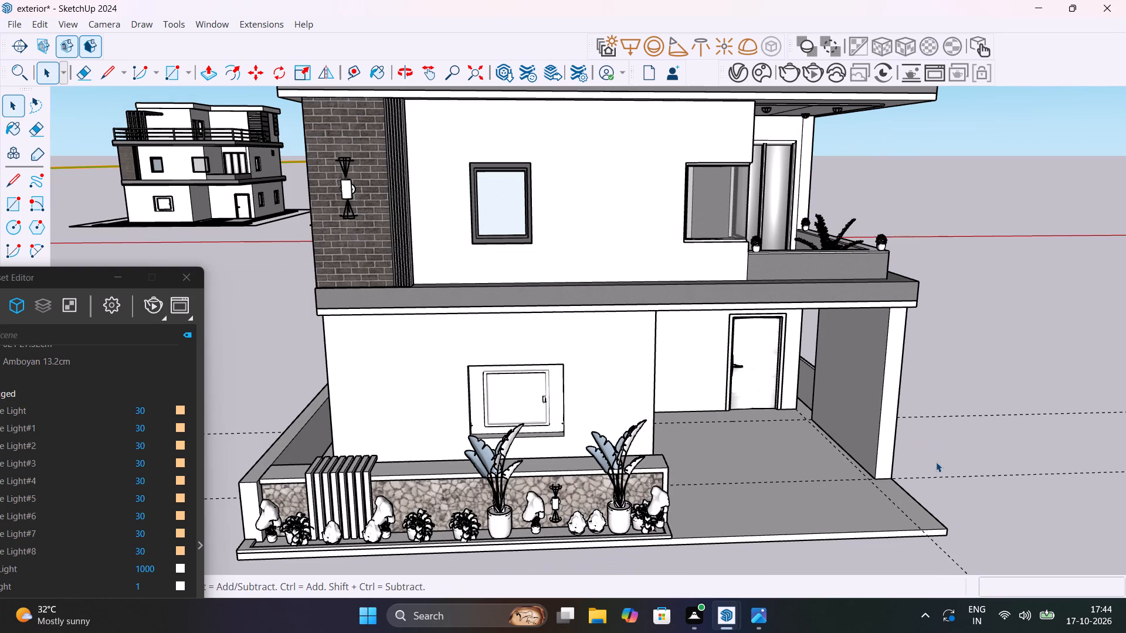
pyautogui.moveTo(936, 458); pyautogui.dragTo(652, 425, button='middle')
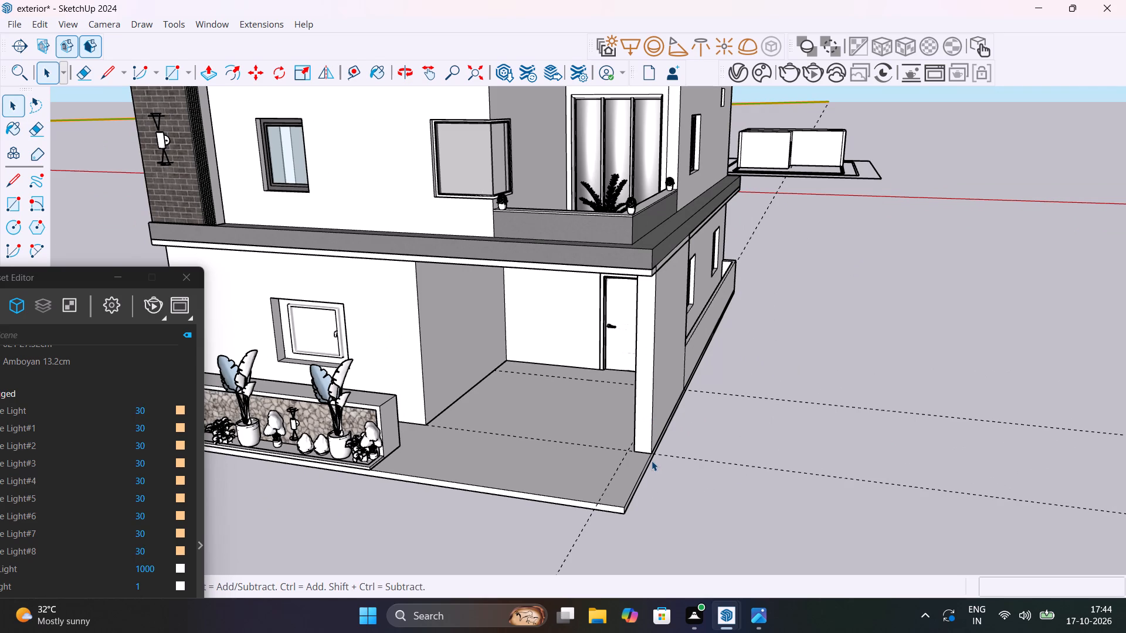
pyautogui.moveTo(647, 451); pyautogui.dragTo(504, 399, button='middle')
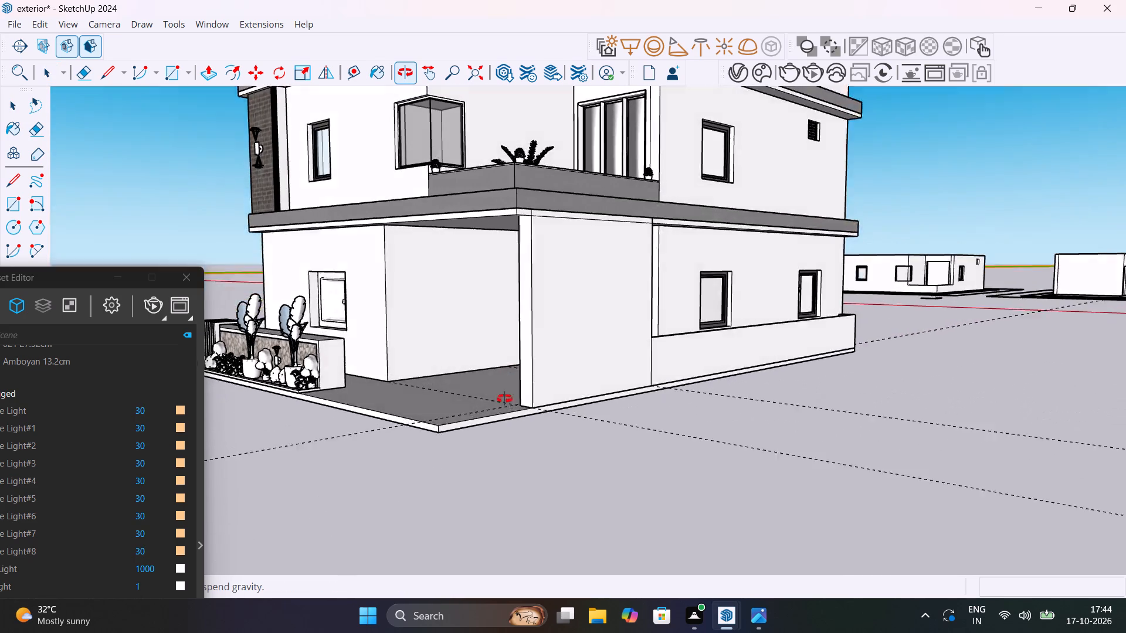
pyautogui.moveTo(504, 399); pyautogui.dragTo(745, 416, button='middle')
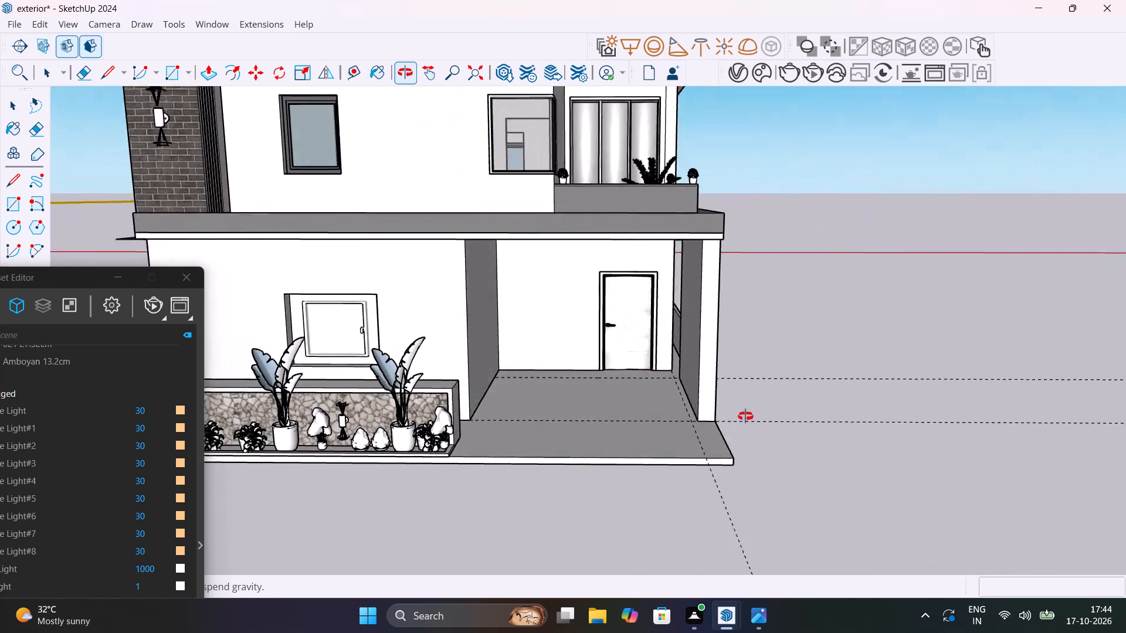
pyautogui.moveTo(745, 416); pyautogui.dragTo(823, 474, button='middle')
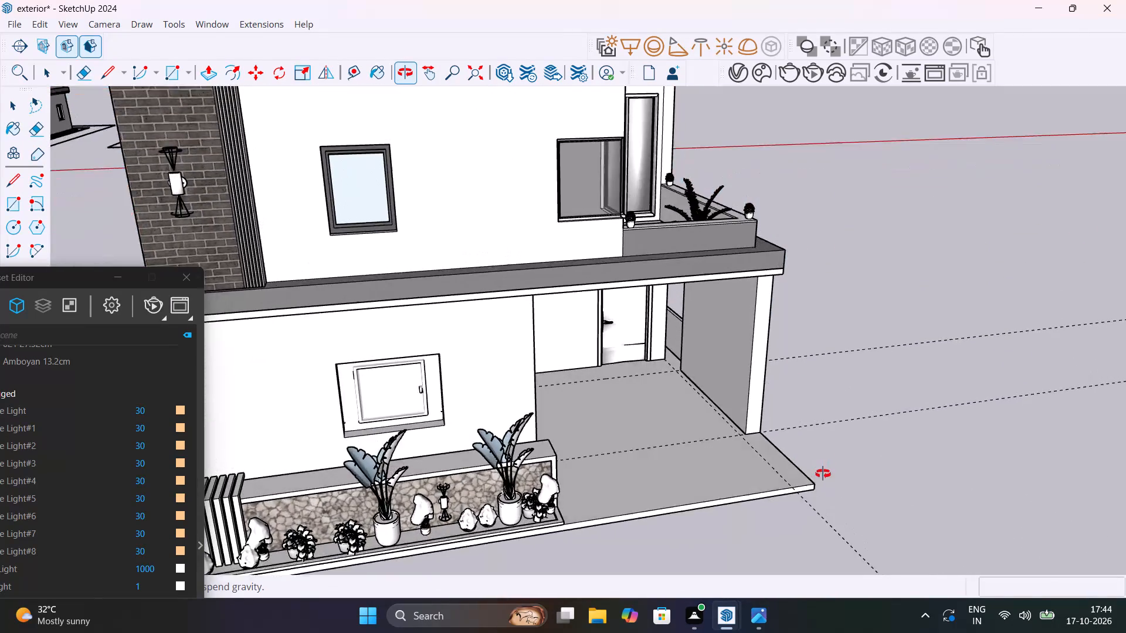
pyautogui.moveTo(823, 474); pyautogui.dragTo(560, 484, button='middle')
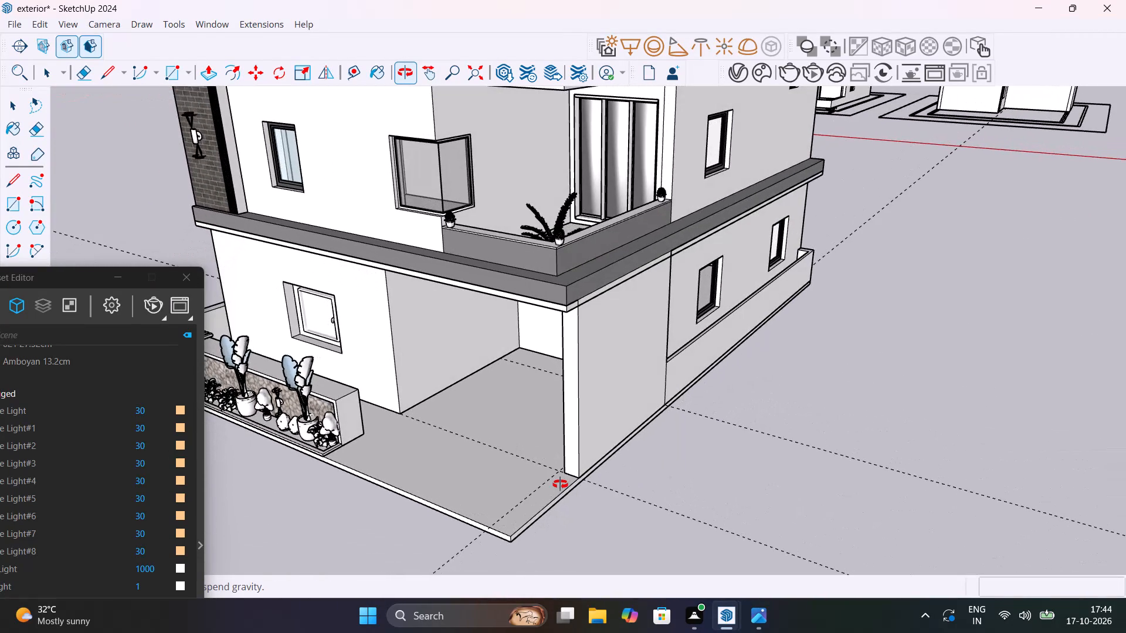
pyautogui.moveTo(560, 484); pyautogui.dragTo(629, 413, button='middle')
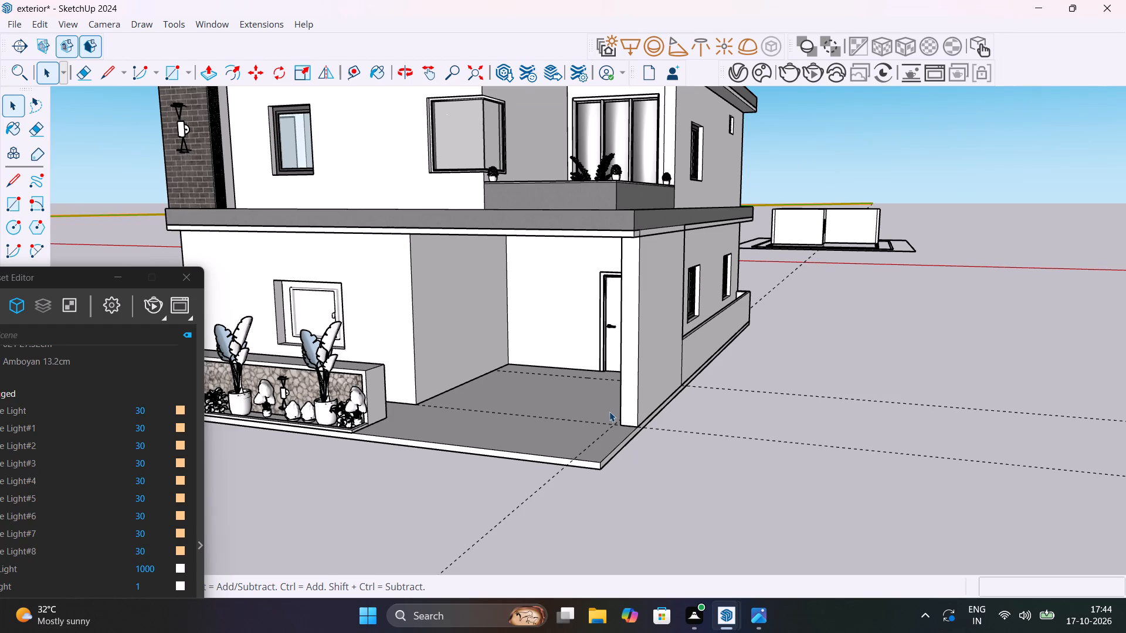
pyautogui.scroll(-6, 616, 403)
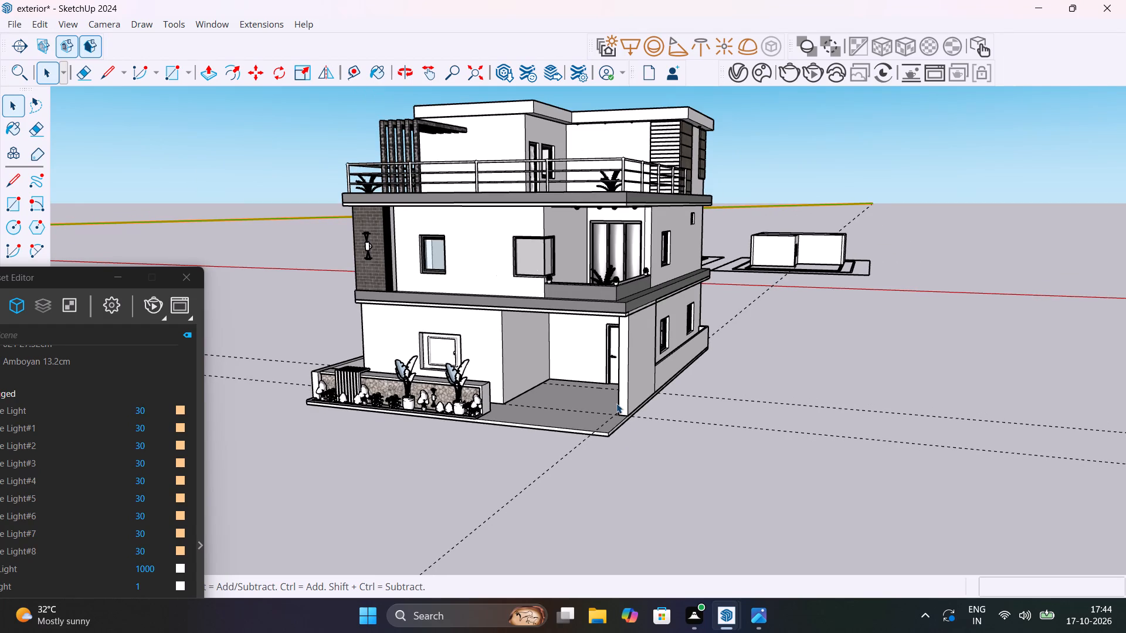
pyautogui.moveTo(630, 405); pyautogui.dragTo(684, 380, button='middle')
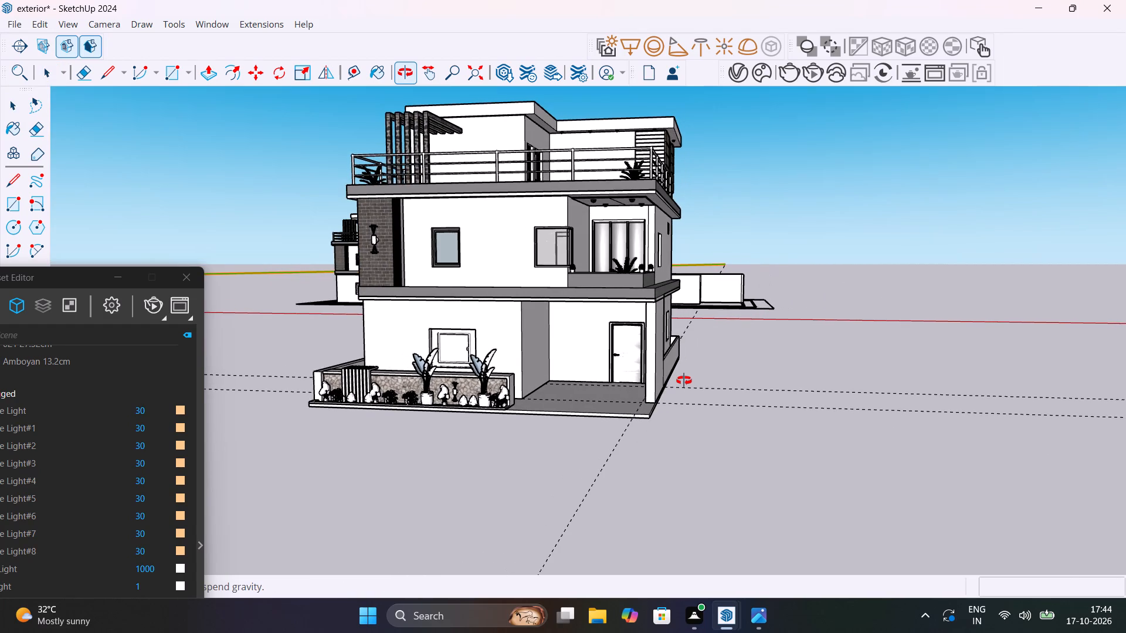
pyautogui.moveTo(684, 380); pyautogui.dragTo(665, 451, button='middle')
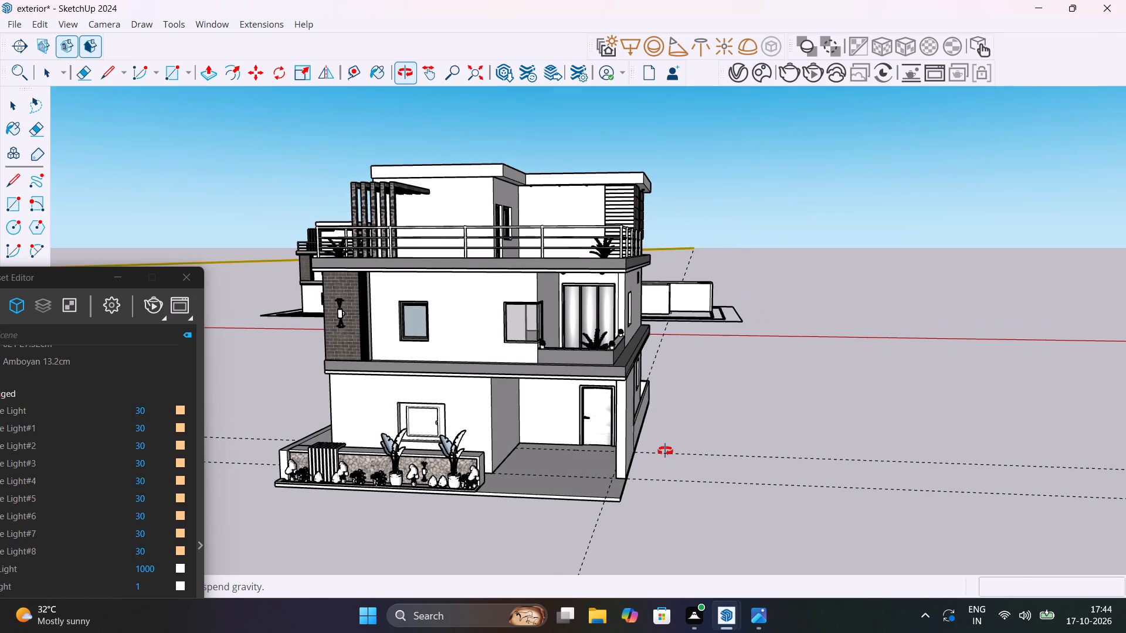
pyautogui.moveTo(665, 451); pyautogui.dragTo(618, 441, button='middle')
pyautogui.moveTo(600, 396); pyautogui.dragTo(611, 486, button='middle')
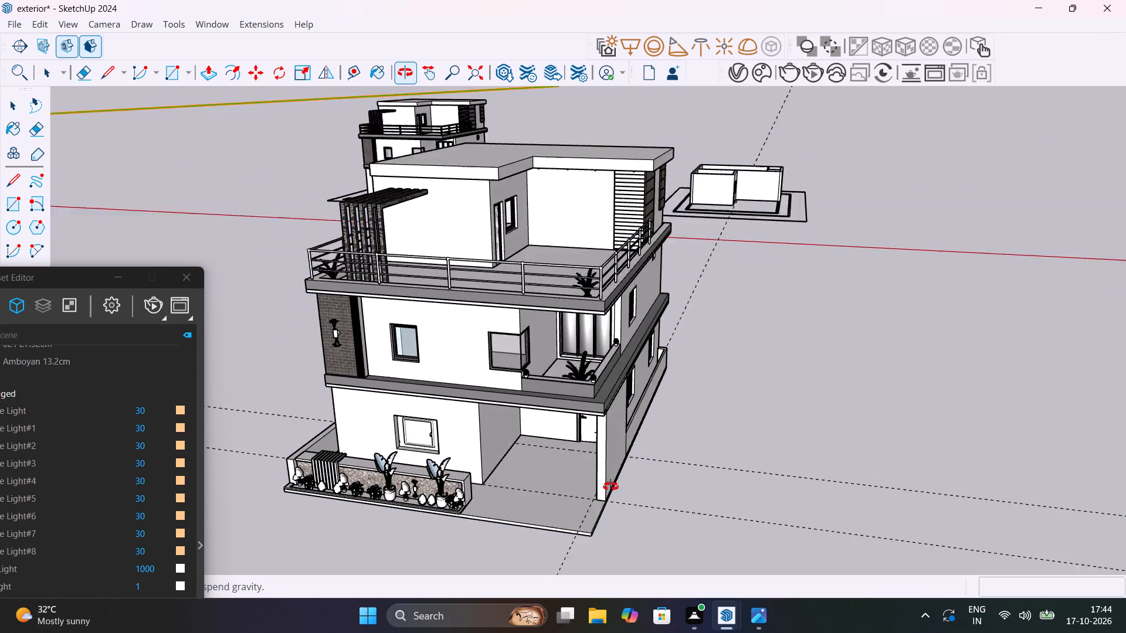
pyautogui.moveTo(611, 486); pyautogui.dragTo(611, 511, button='middle')
# Place guides 1' inside the top roof slab's edge beside the pergola beams and 1' inside its adjoining long side edge.
pyautogui.moveTo(525, 382); pyautogui.dragTo(559, 518, button='middle')
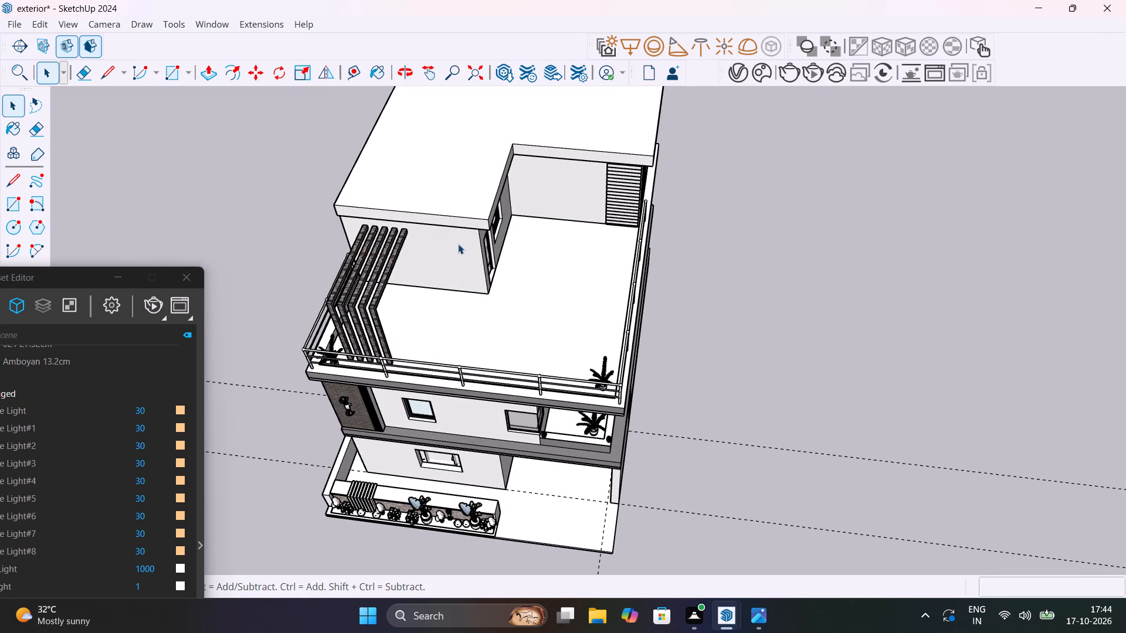
pyautogui.moveTo(478, 278); pyautogui.dragTo(594, 478, button='middle')
pyautogui.scroll(5, 554, 423)
pyautogui.moveTo(554, 421); pyautogui.dragTo(802, 409, button='middle')
pyautogui.scroll(4, 745, 406)
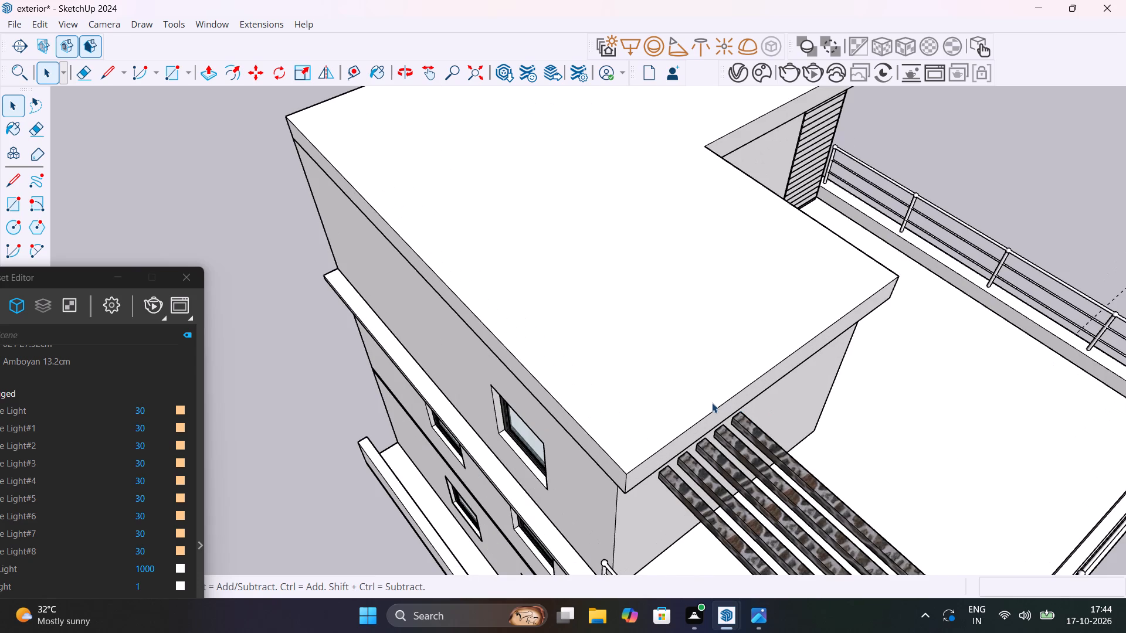
pyautogui.press('t')
pyautogui.click(710, 409)
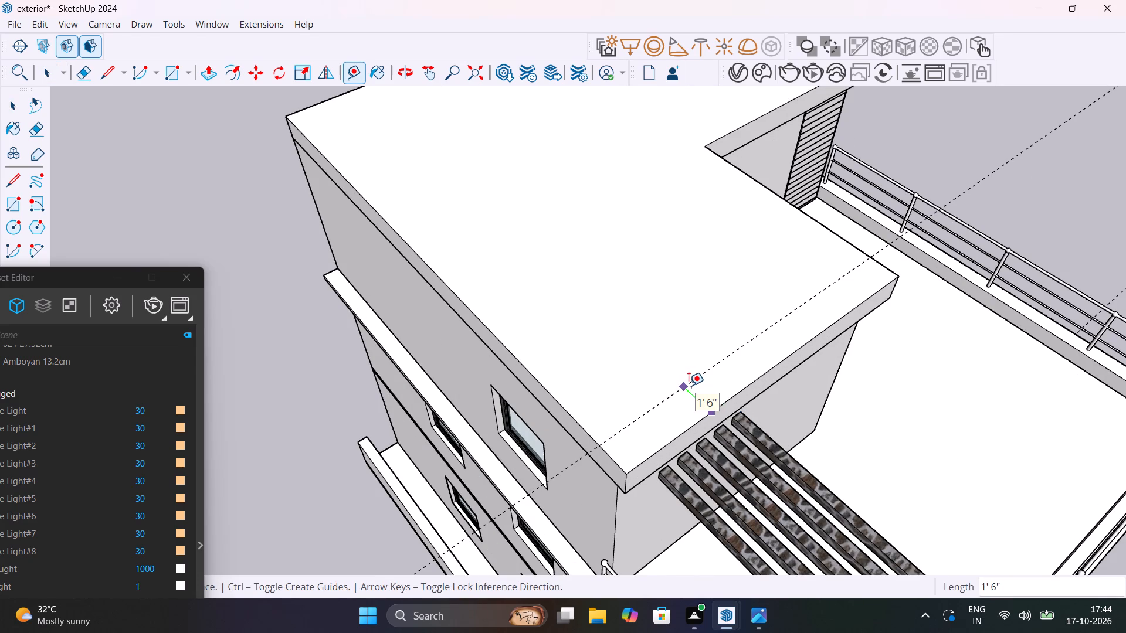
pyautogui.write("1'")
pyautogui.press('Return')
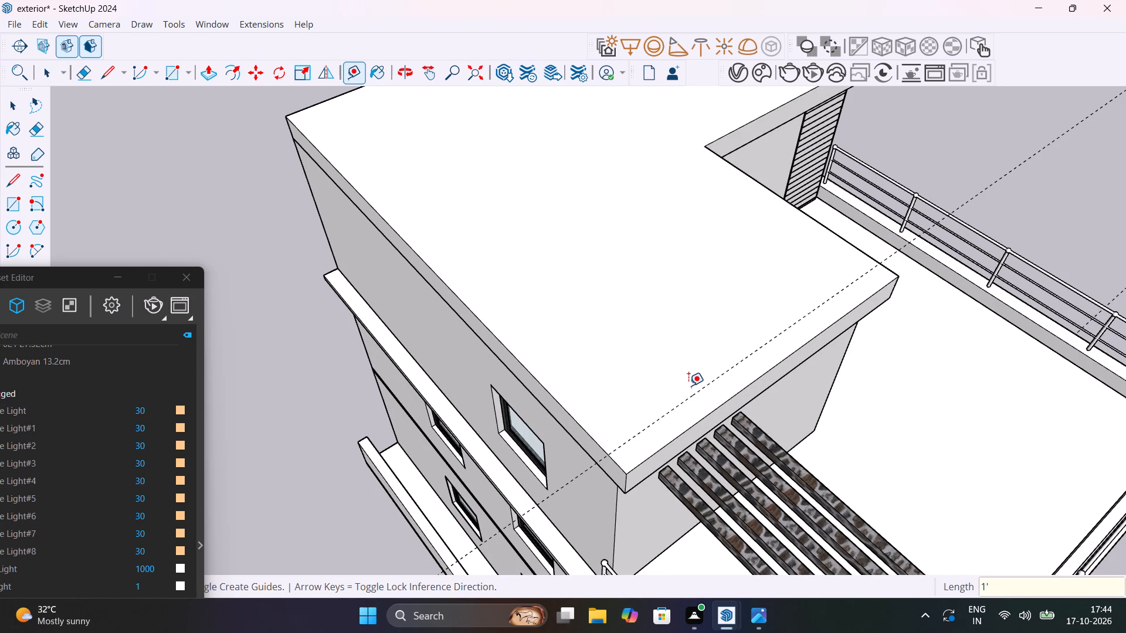
pyautogui.click(577, 417)
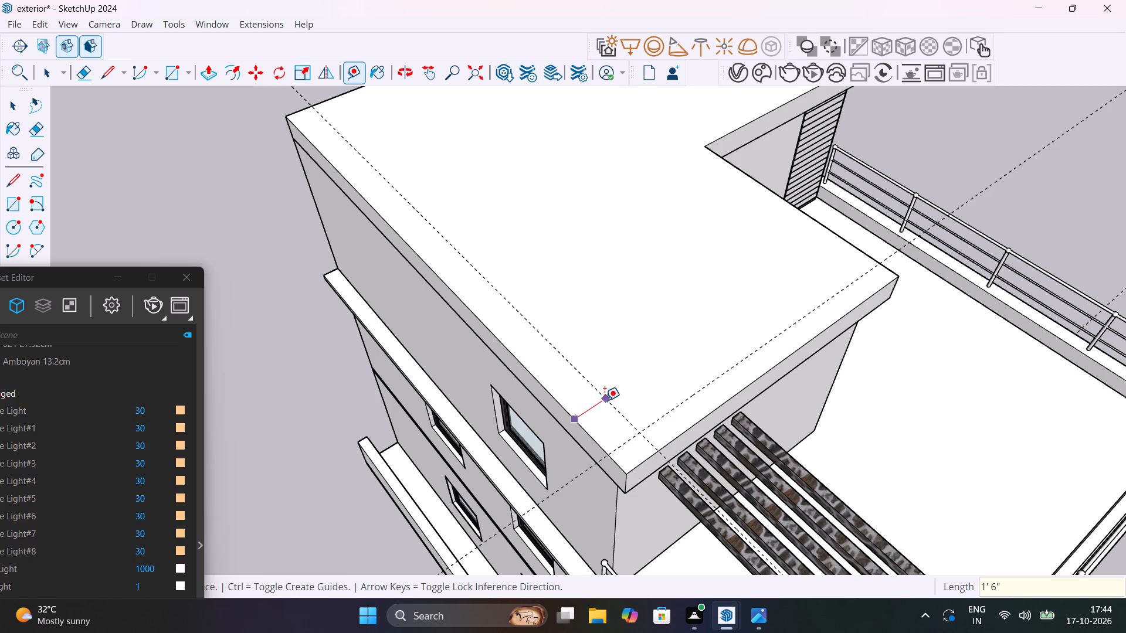
pyautogui.write("1'")
pyautogui.press('Return')
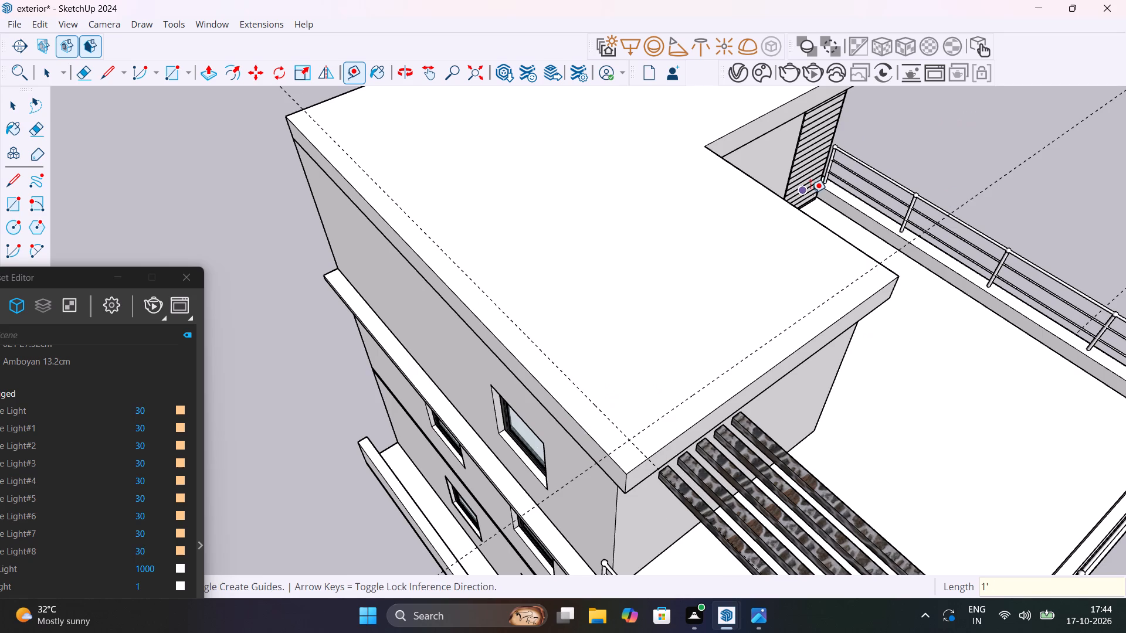
# Place guides 1' inside the two top roof slab edges that form the inner corner around the terrace.
pyautogui.click(802, 207)
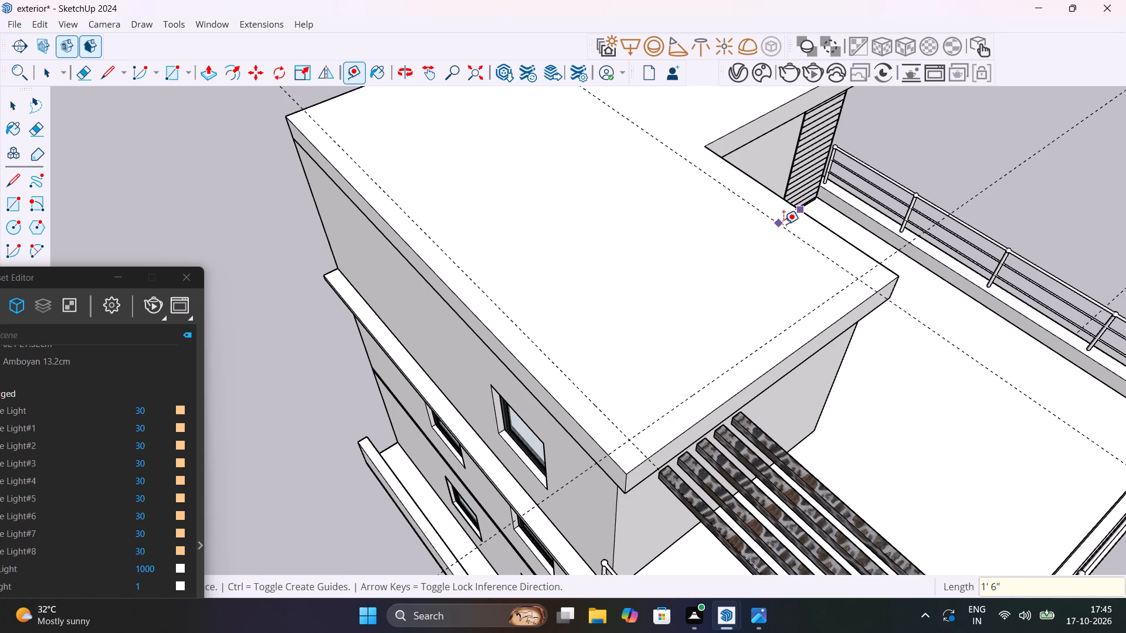
pyautogui.write("1'")
pyautogui.press('Return')
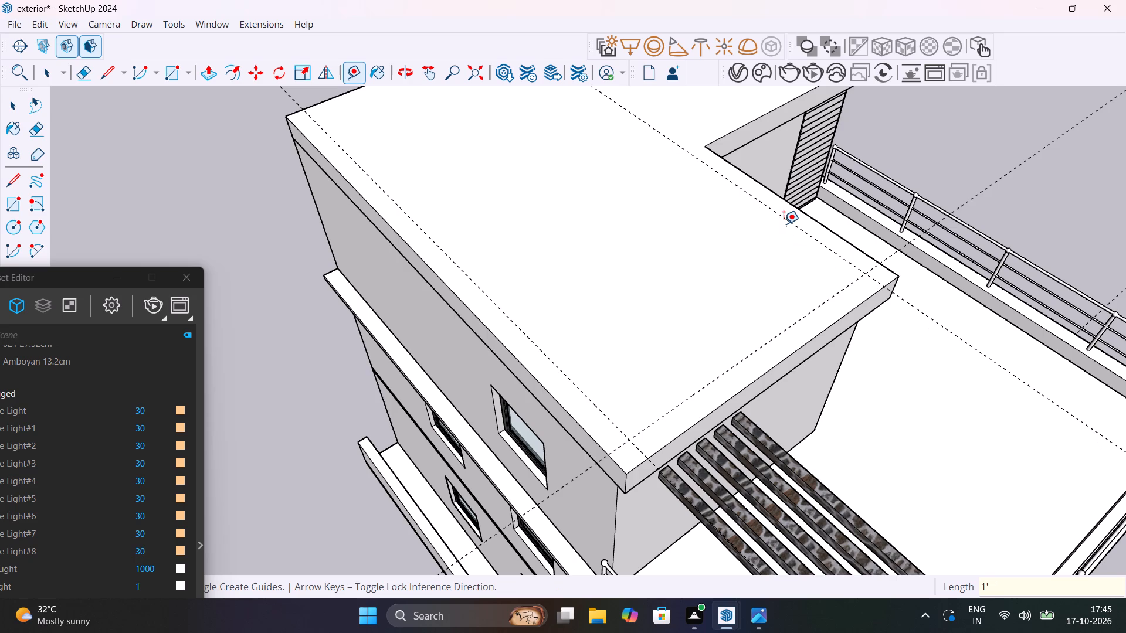
pyautogui.keyDown('shift'); pyautogui.moveTo(782, 240); pyautogui.dragTo(742, 441, button='middle'); pyautogui.keyUp('shift')
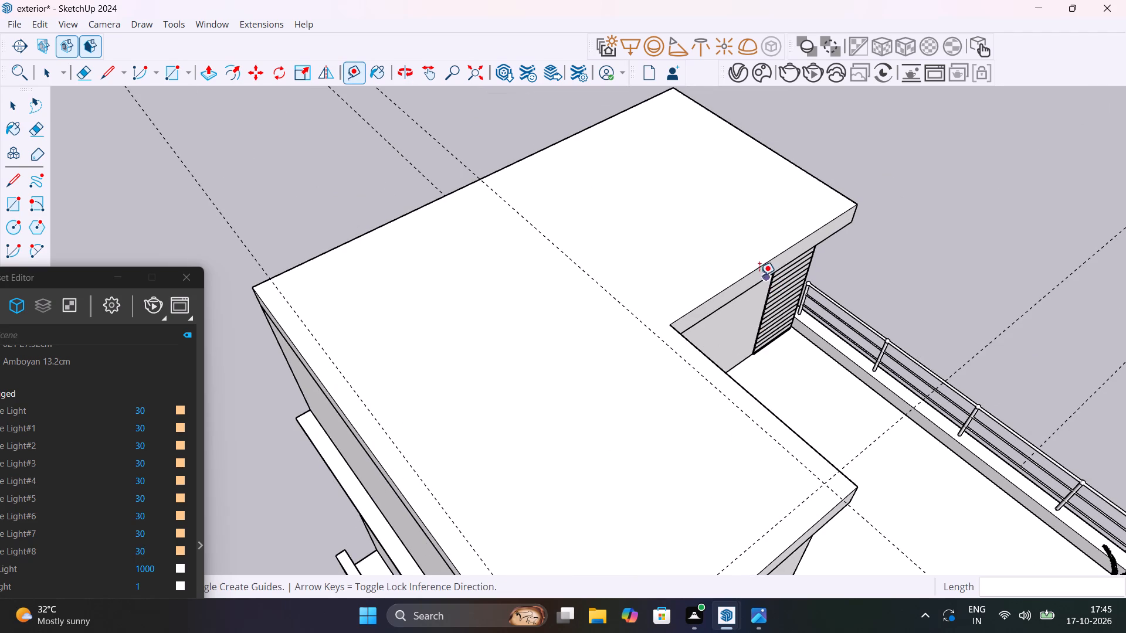
pyautogui.click(759, 268)
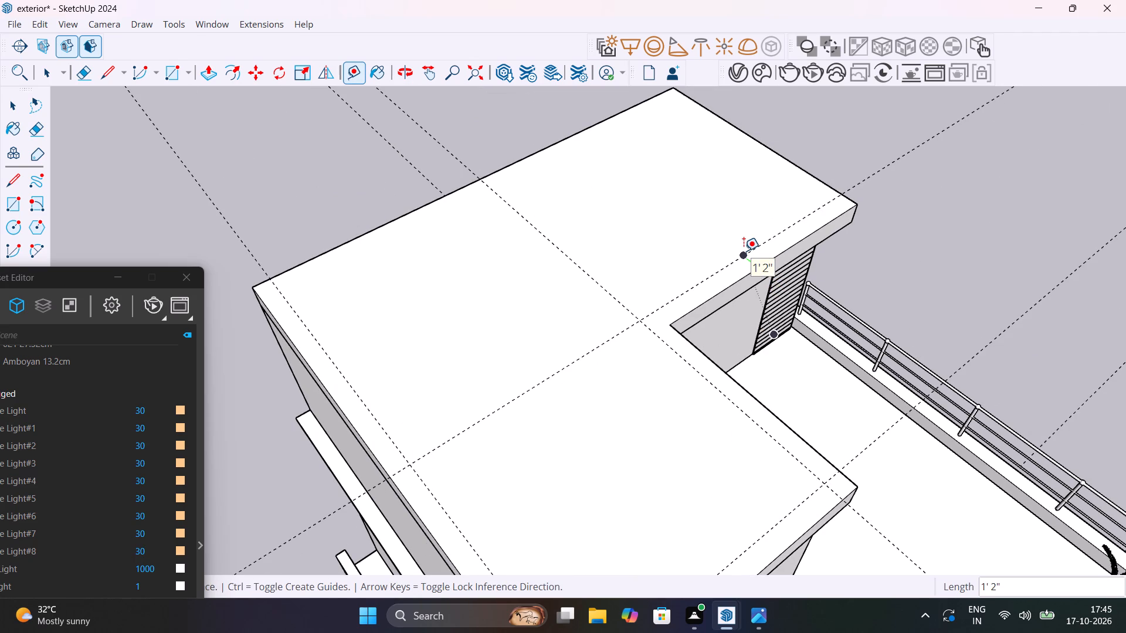
pyautogui.write("1'")
pyautogui.press('Return')
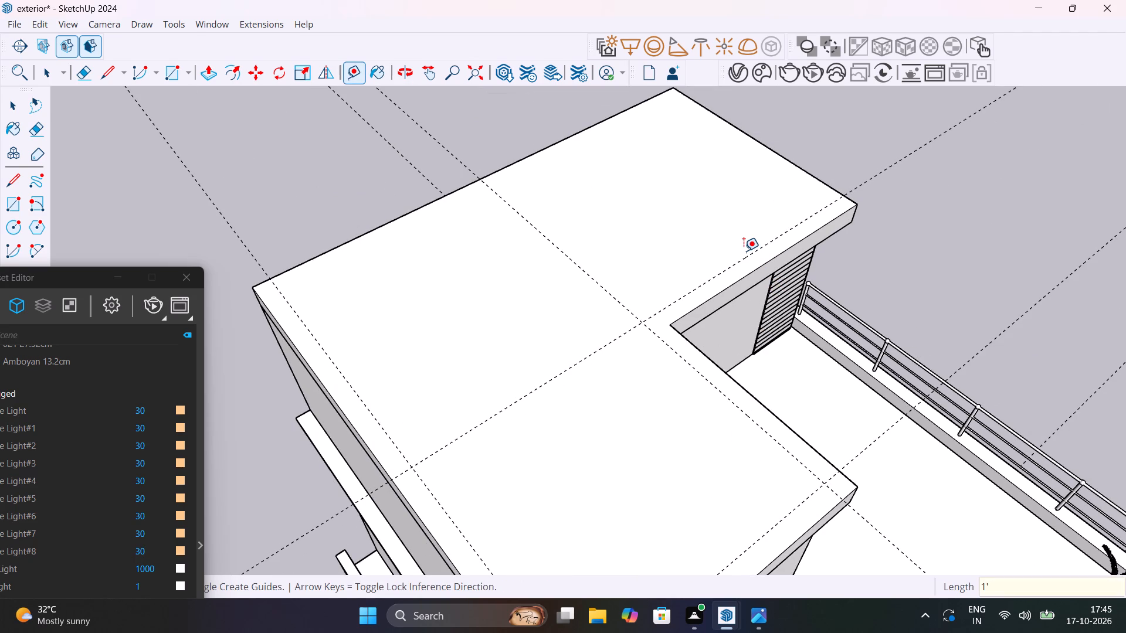
# Place guides 1' inside the roof slab's short outer side edge above the louvred wall and 1' inside its rear edge.
pyautogui.click(751, 132)
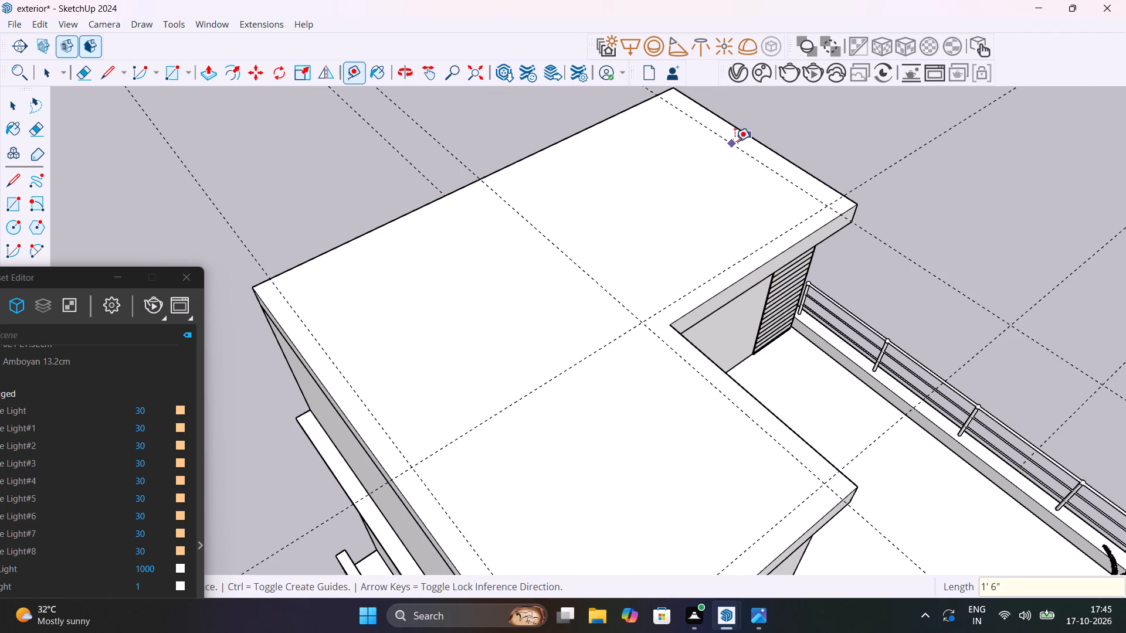
pyautogui.write("1'")
pyautogui.press('Return')
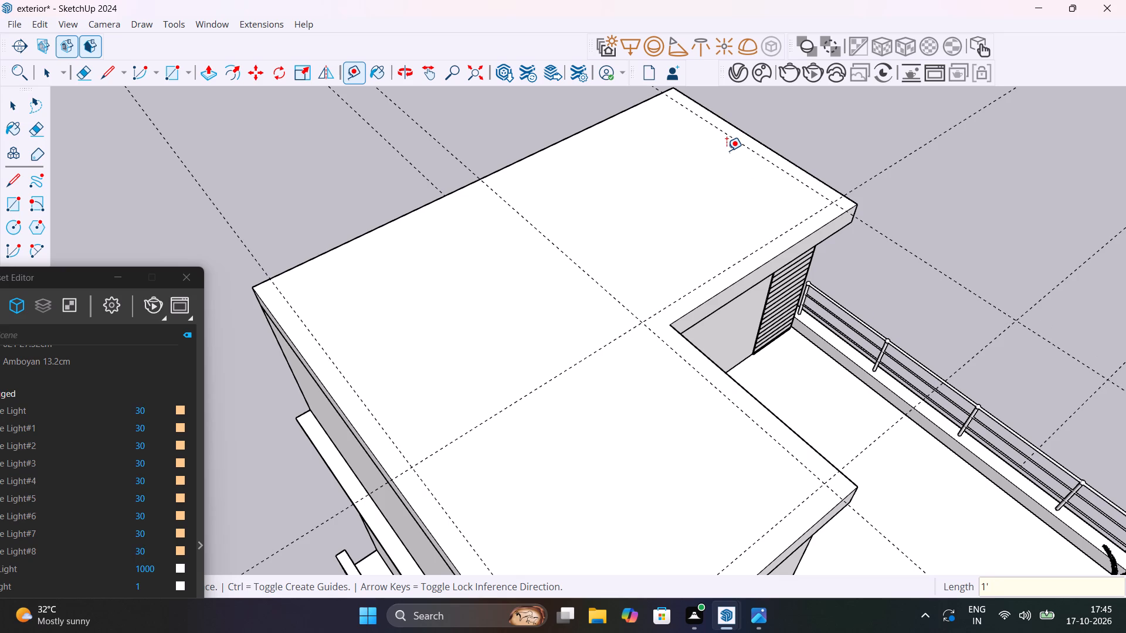
pyautogui.click(600, 121)
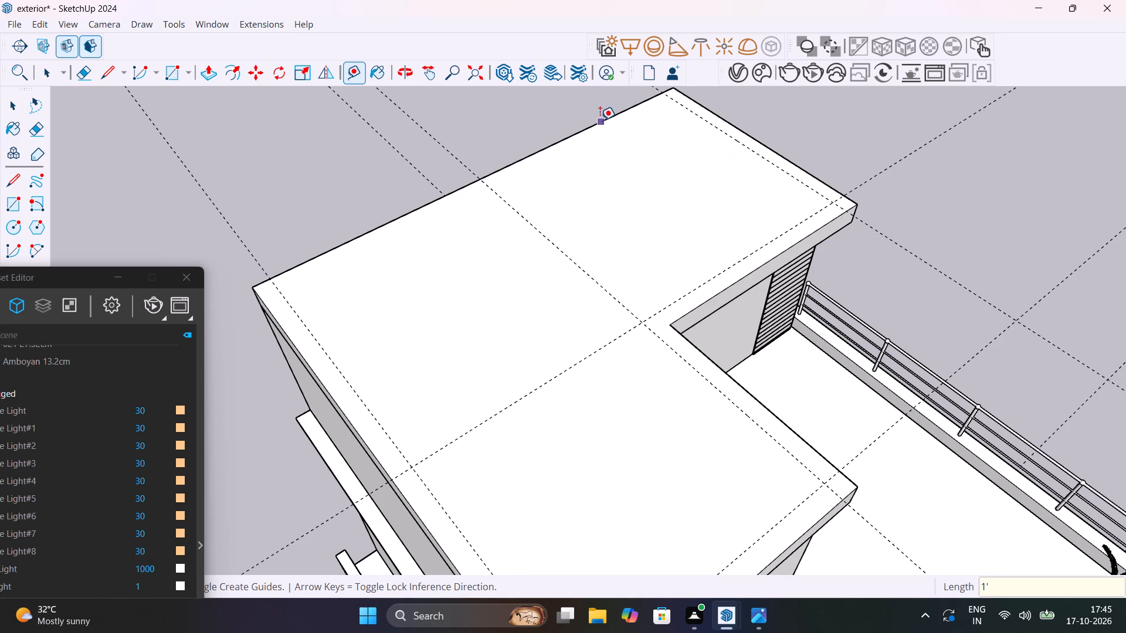
pyautogui.write("1'")
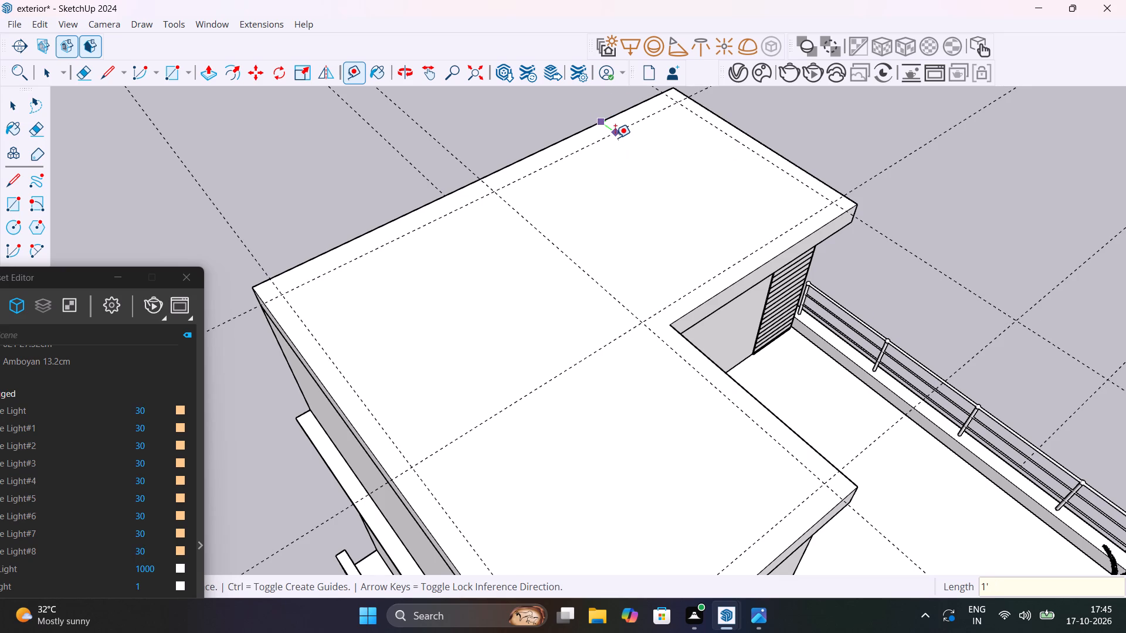
pyautogui.press('Return')
# Draw border rectangles on the roof slab: a 1' strip along the short outer side, and 15' by about 11 3/4" along the adjoining terrace-facing edge.
pyautogui.scroll(-2, 616, 148)
pyautogui.scroll(-1, 663, 223)
pyautogui.moveTo(663, 221); pyautogui.dragTo(401, 168, button='middle')
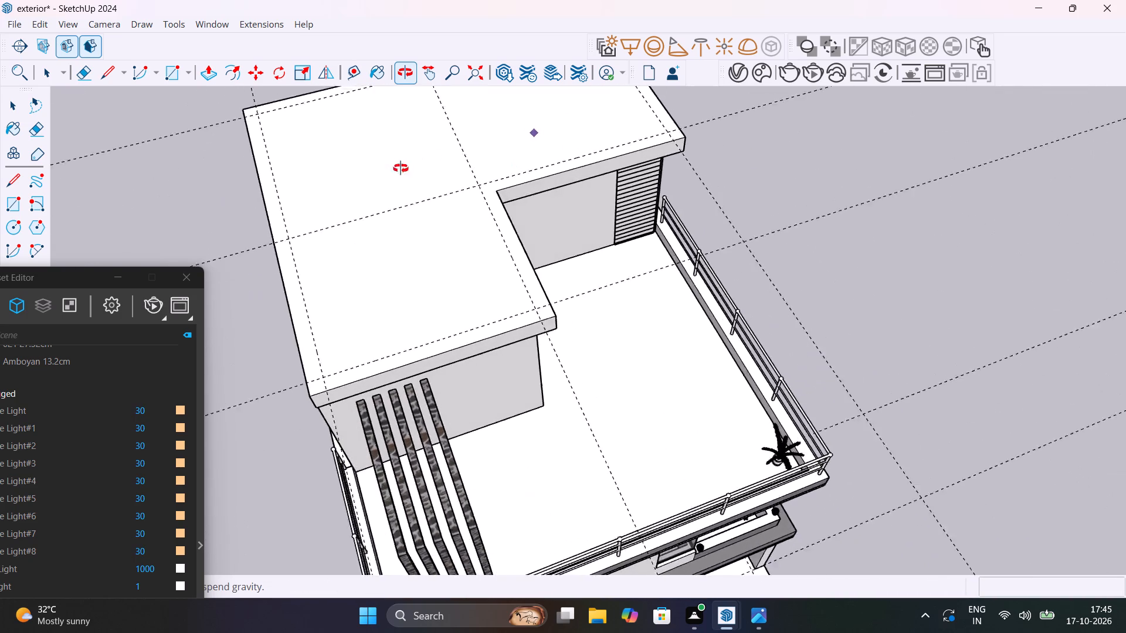
pyautogui.moveTo(401, 168); pyautogui.dragTo(307, 369, button='middle')
pyautogui.scroll(9, 622, 134)
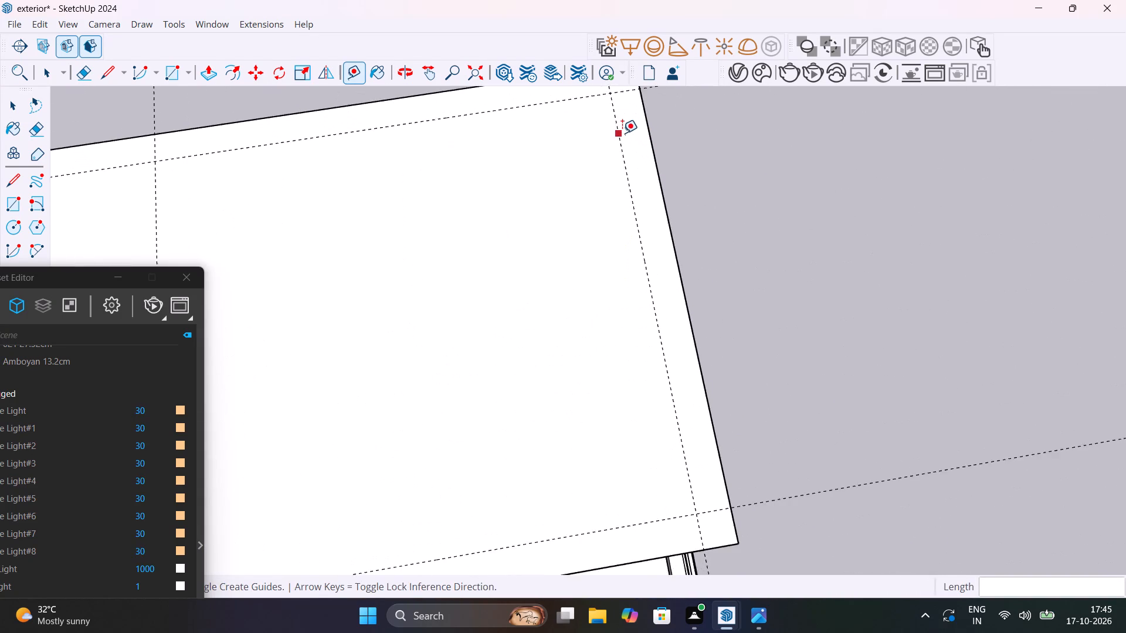
pyautogui.scroll(-4, 633, 163)
pyautogui.keyDown('shift'); pyautogui.moveTo(633, 164); pyautogui.dragTo(645, 236, button='middle'); pyautogui.keyUp('shift')
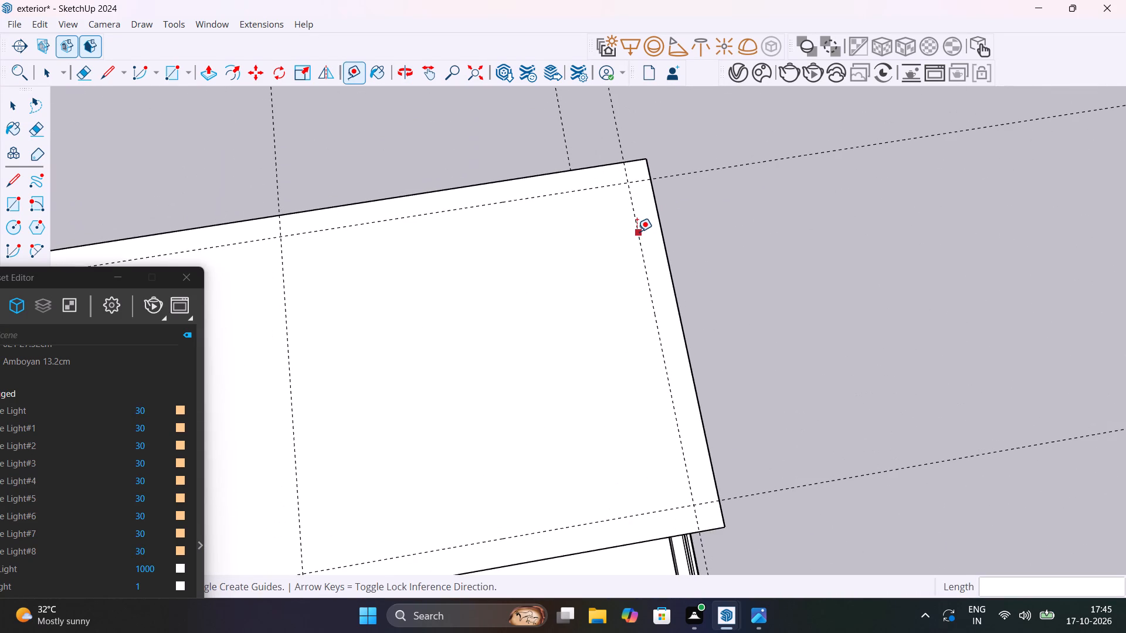
pyautogui.press('r')
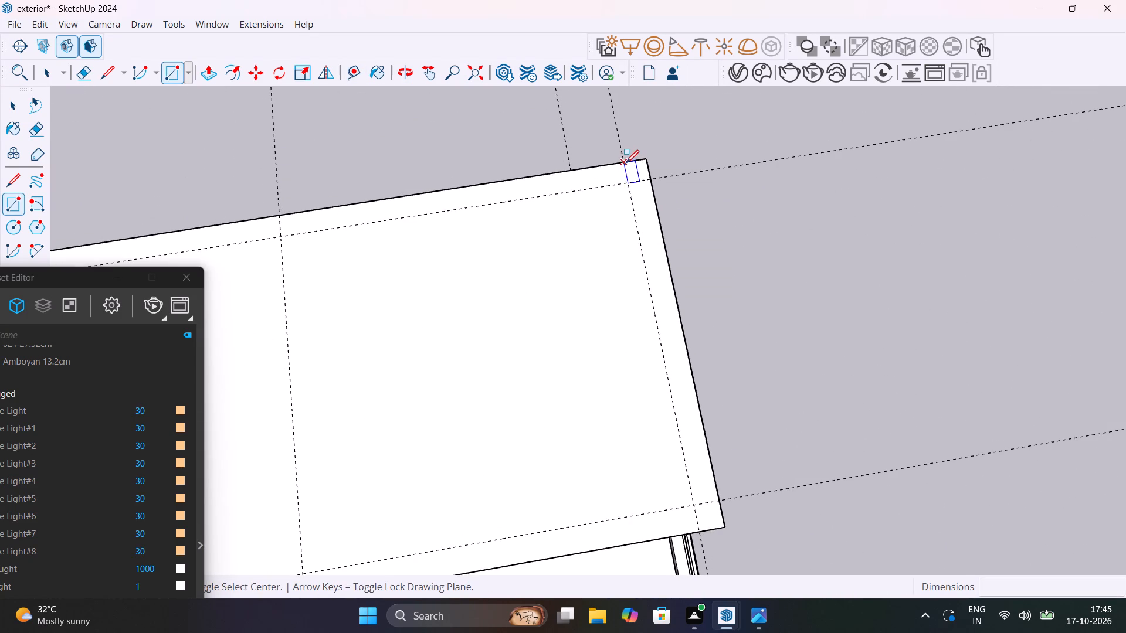
pyautogui.click(626, 162)
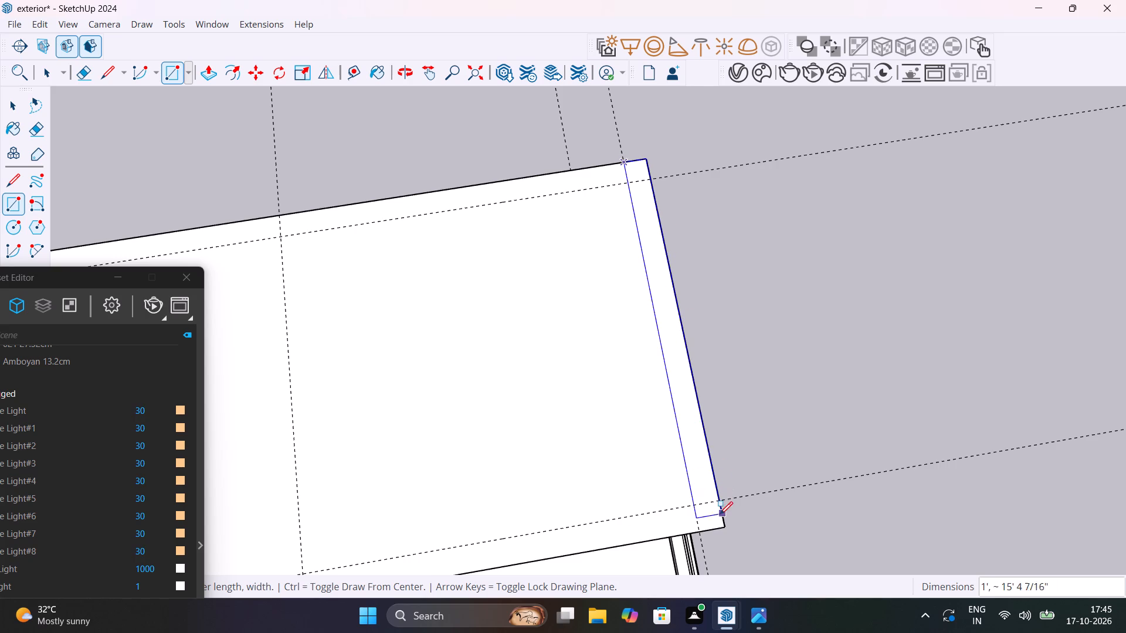
pyautogui.click(720, 522)
pyautogui.click(692, 506)
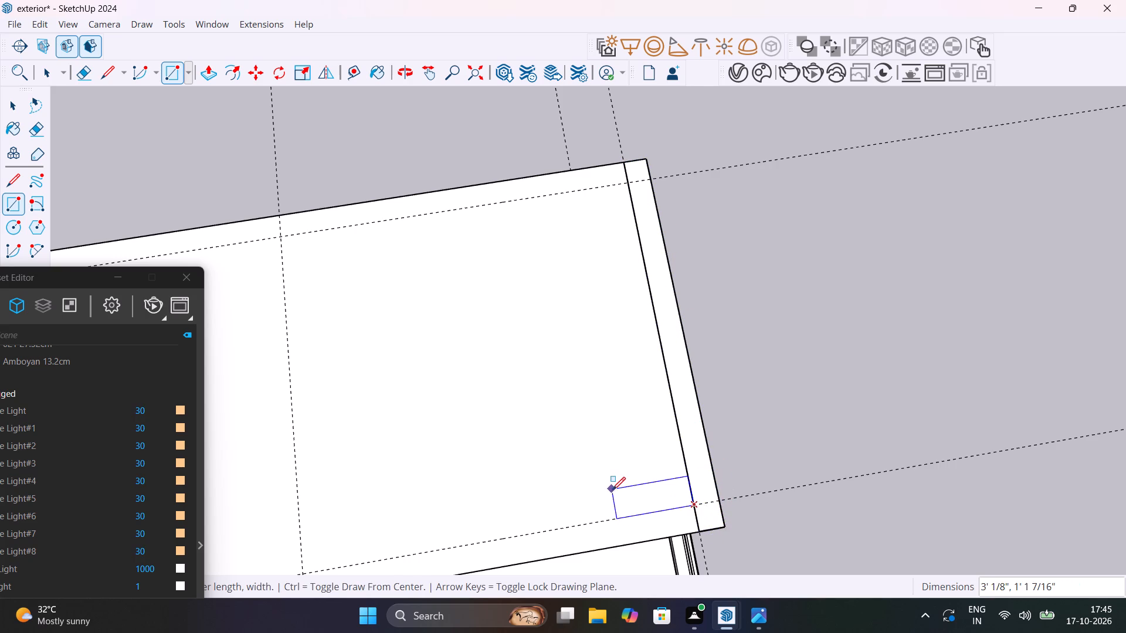
pyautogui.scroll(-12, 612, 490)
pyautogui.scroll(9, 530, 515)
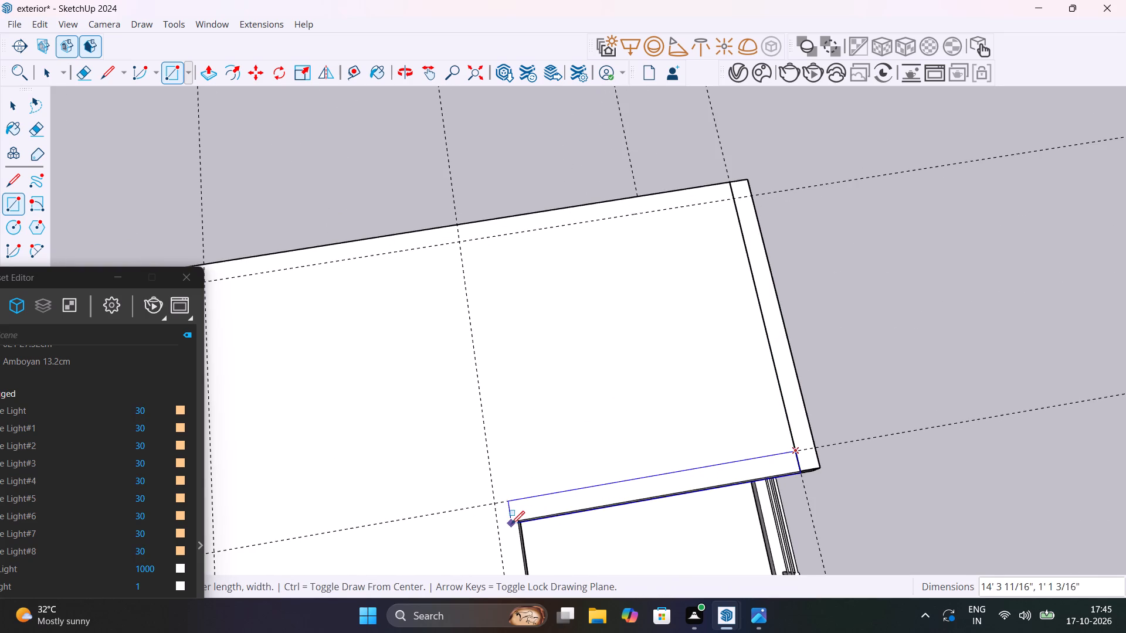
pyautogui.click(500, 523)
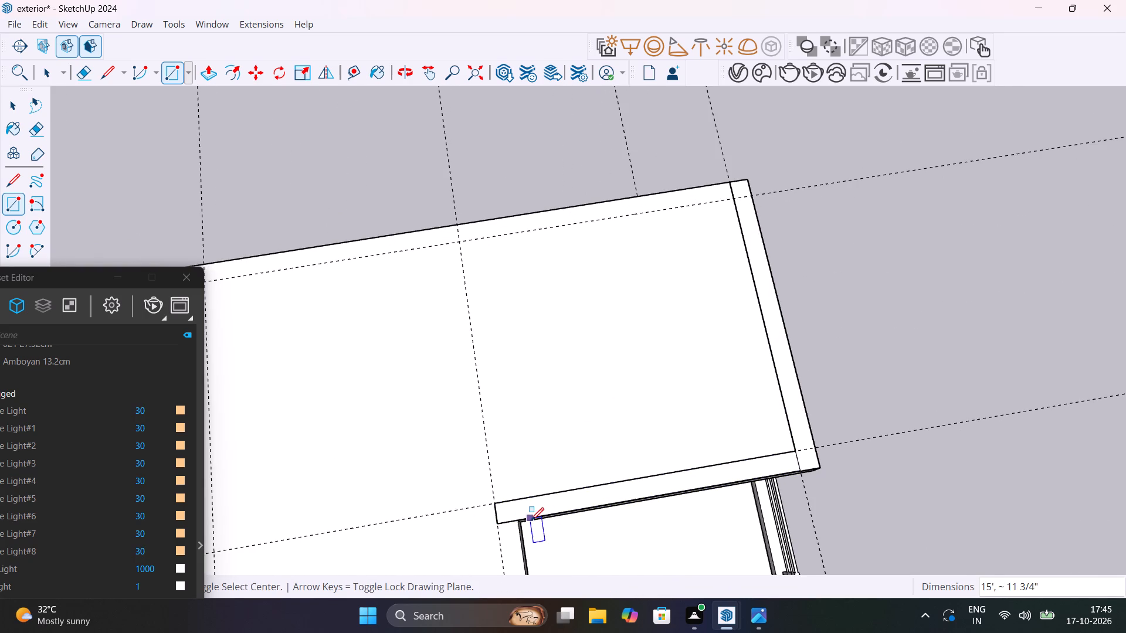
# Draw a 1' by about 11' 11 1/4" border rectangle along the slab's inner terrace side and a 14' 6" by 1' one beside the pergola beams.
pyautogui.keyDown('shift'); pyautogui.moveTo(589, 454); pyautogui.dragTo(720, 228, button='middle'); pyautogui.keyUp('shift')
pyautogui.keyDown('shift'); pyautogui.scroll(1, 720, 228); pyautogui.keyUp('shift')
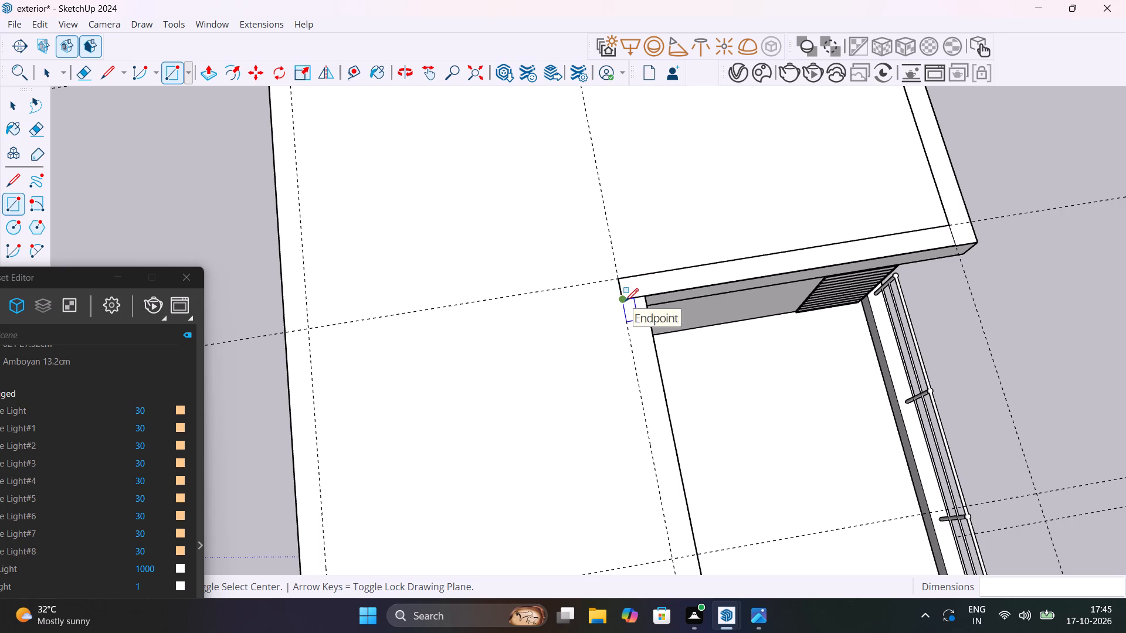
pyautogui.click(625, 301)
pyautogui.scroll(-9, 645, 350)
pyautogui.scroll(6, 667, 468)
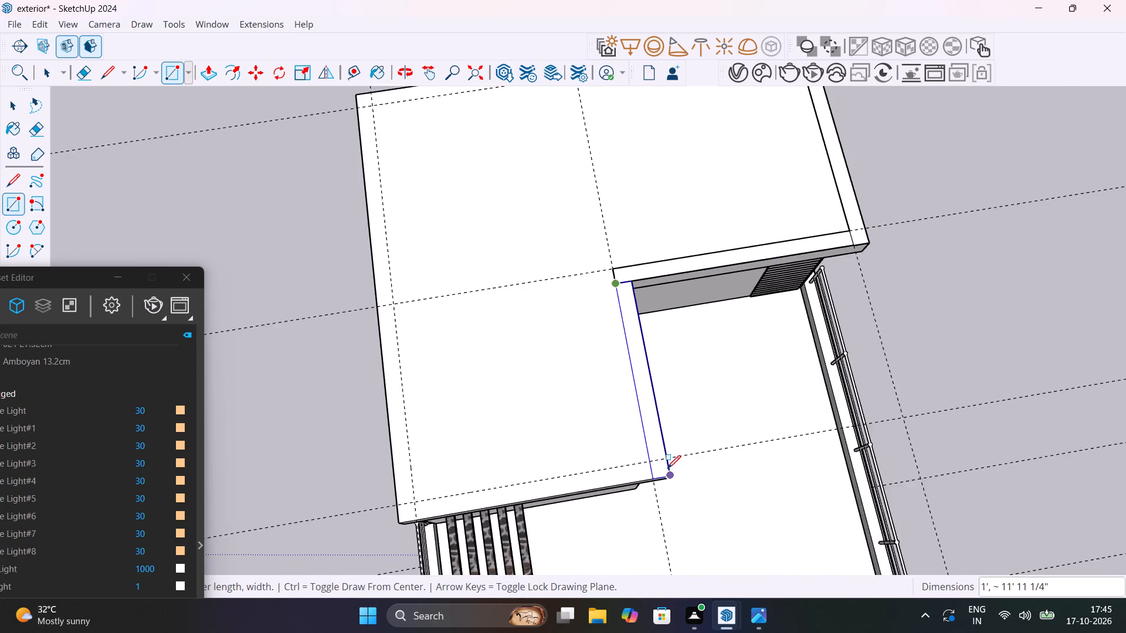
pyautogui.scroll(2, 667, 468)
pyautogui.click(674, 478)
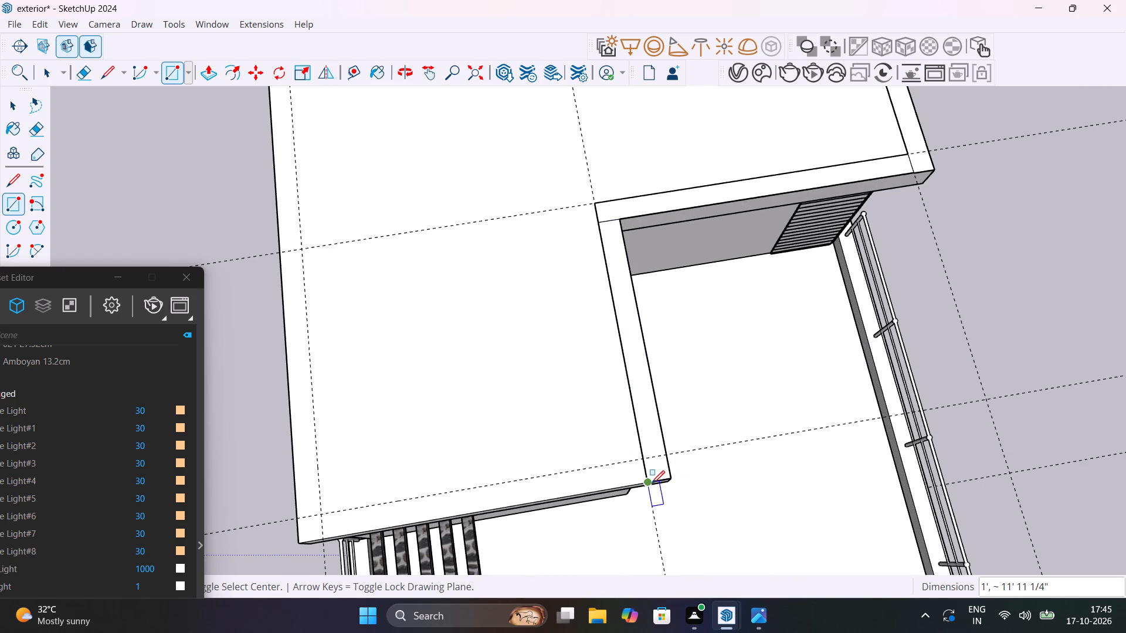
pyautogui.click(652, 484)
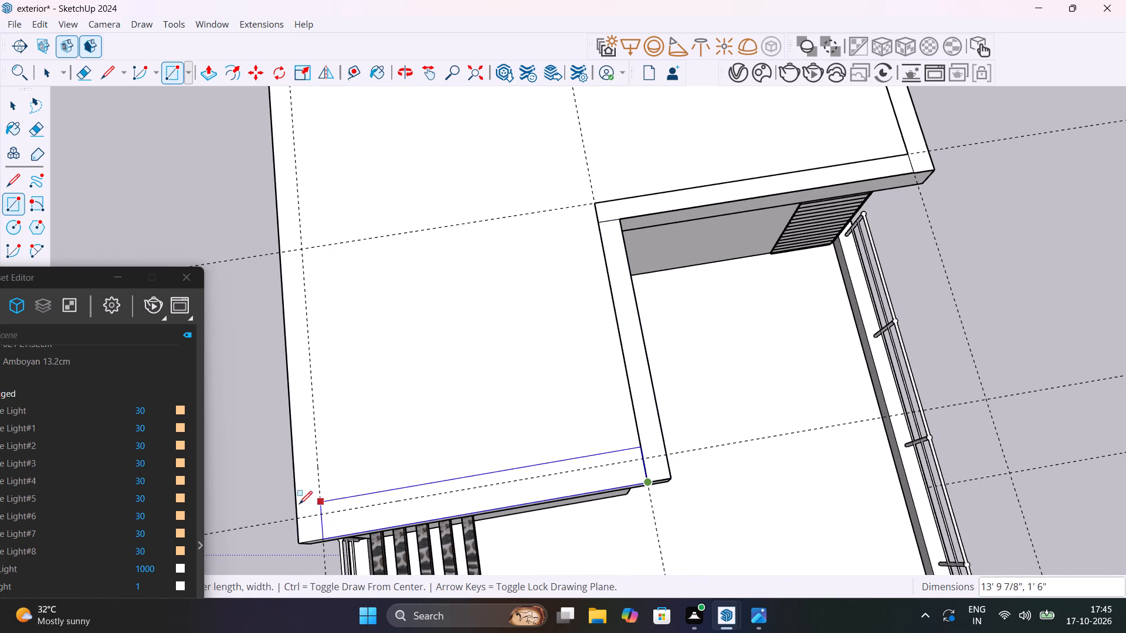
pyautogui.click(300, 520)
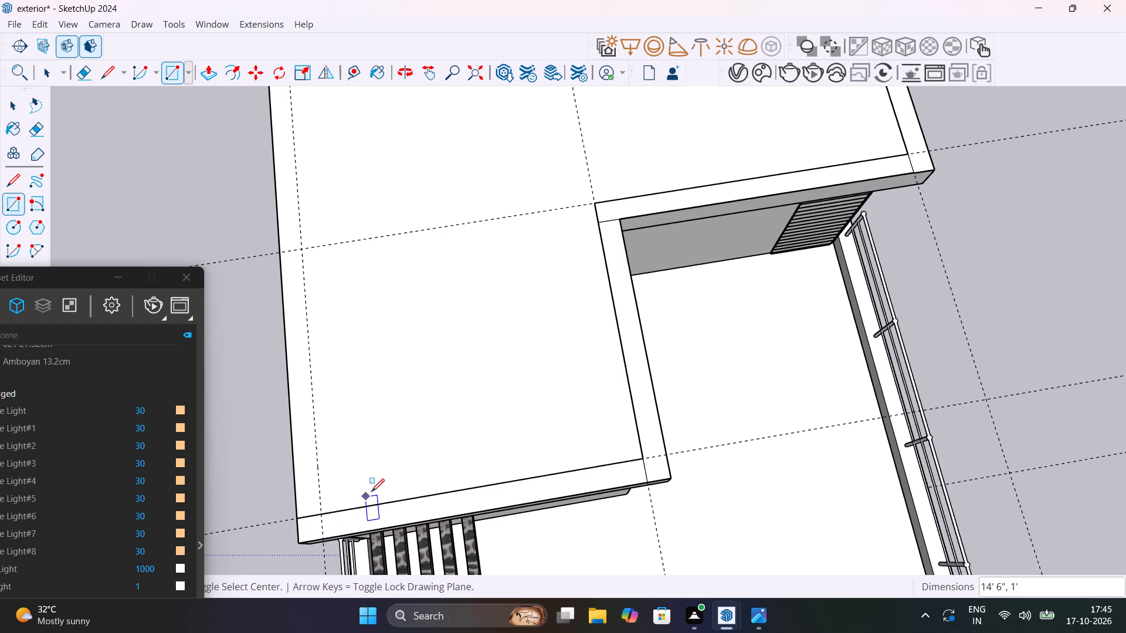
# Draw a 1' by 27' 9 1/2" border rectangle along the slab's long side and a 28' 6" by 1' one along its rear edge.
pyautogui.keyDown('shift'); pyautogui.moveTo(616, 407); pyautogui.dragTo(793, 297, button='middle'); pyautogui.keyUp('shift')
pyautogui.keyDown('shift'); pyautogui.scroll(1, 792, 300); pyautogui.keyUp('shift')
pyautogui.click(476, 437)
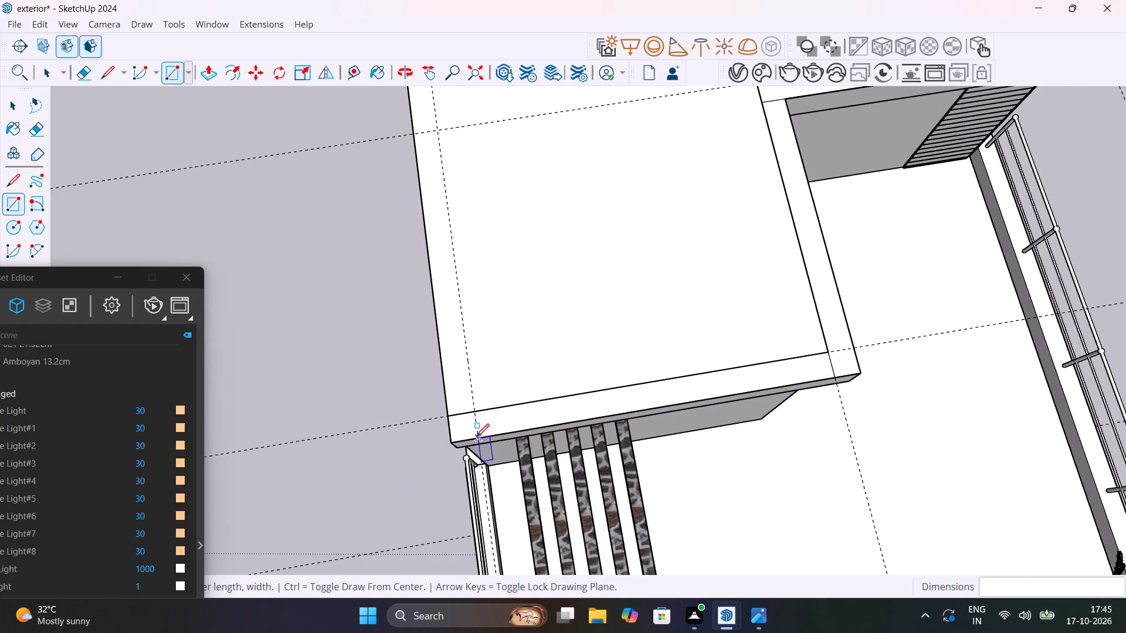
pyautogui.scroll(-14, 480, 304)
pyautogui.keyDown('shift'); pyautogui.moveTo(519, 256); pyautogui.dragTo(595, 310, button='middle'); pyautogui.keyUp('shift')
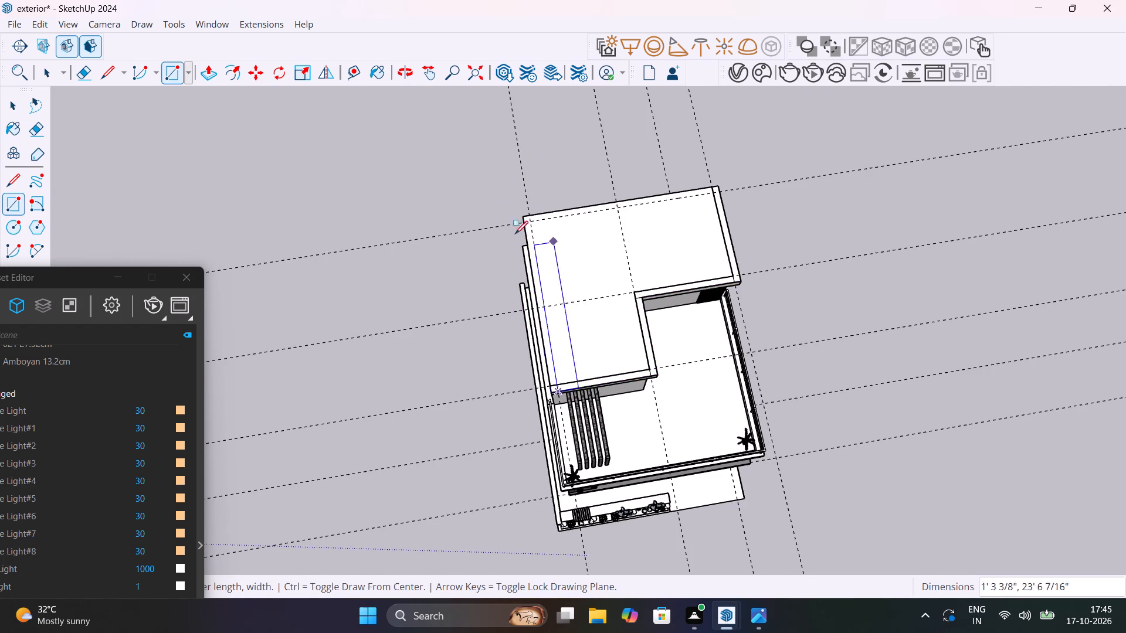
pyautogui.scroll(11, 530, 217)
pyautogui.click(492, 225)
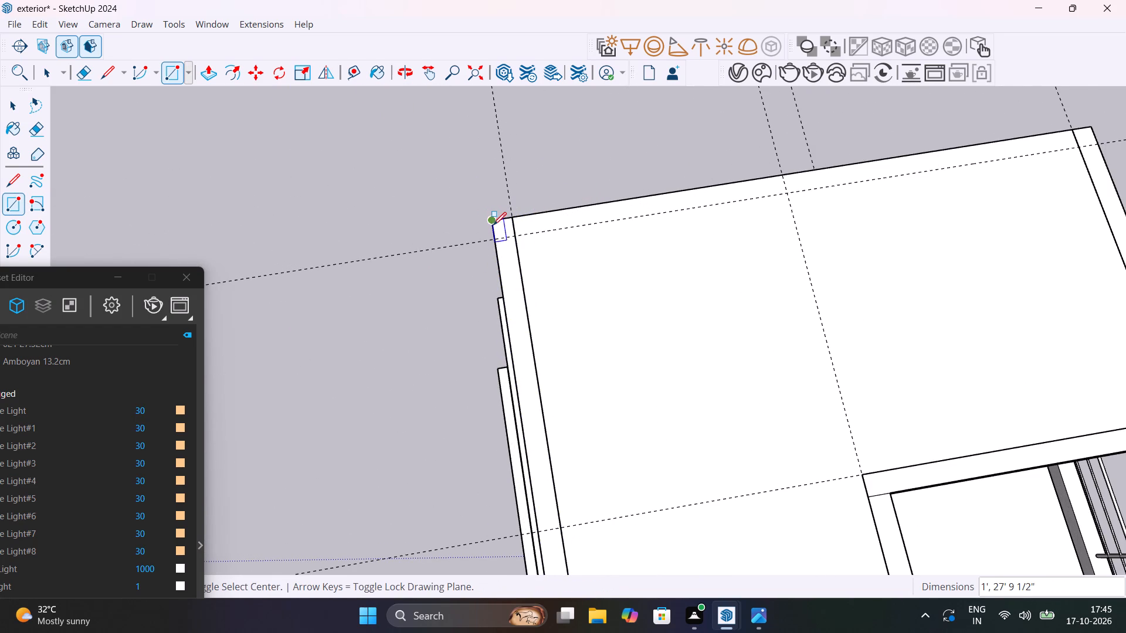
pyautogui.click(515, 234)
pyautogui.scroll(-5, 759, 196)
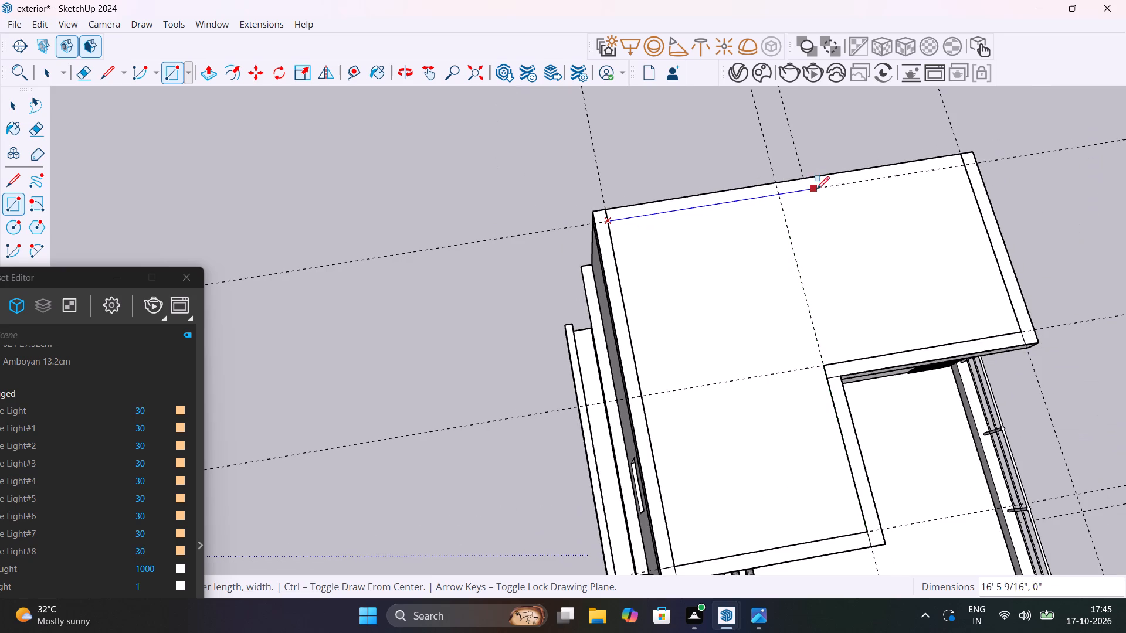
pyautogui.click(964, 158)
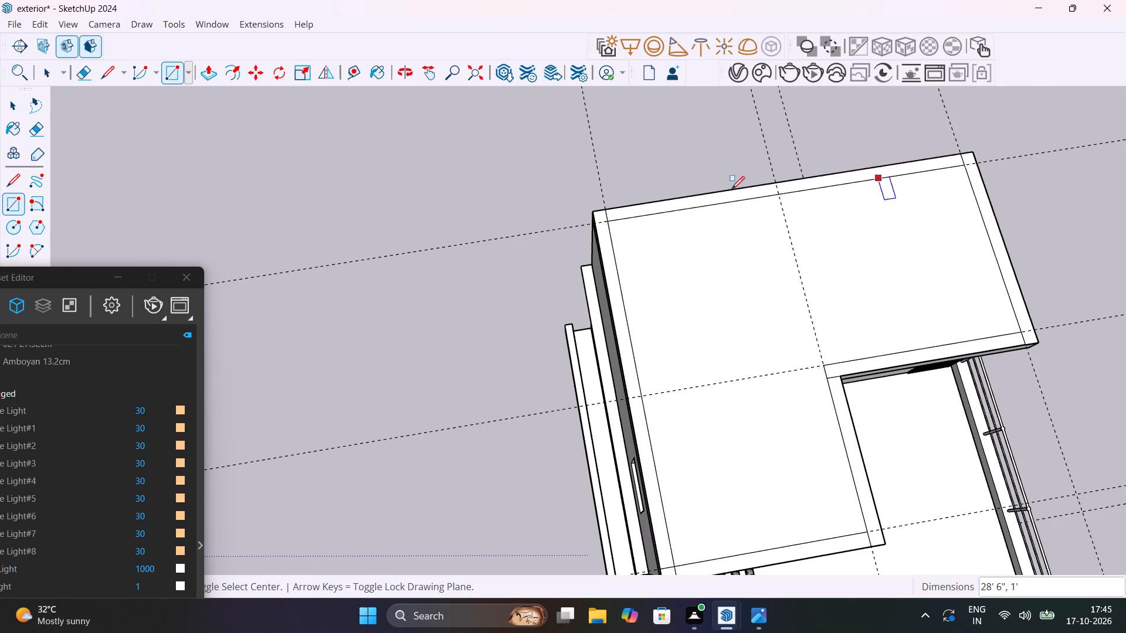
# Delete the short segments dividing the border strips at the roof slab's two rear corners.
pyautogui.scroll(11, 604, 227)
pyautogui.press('space')
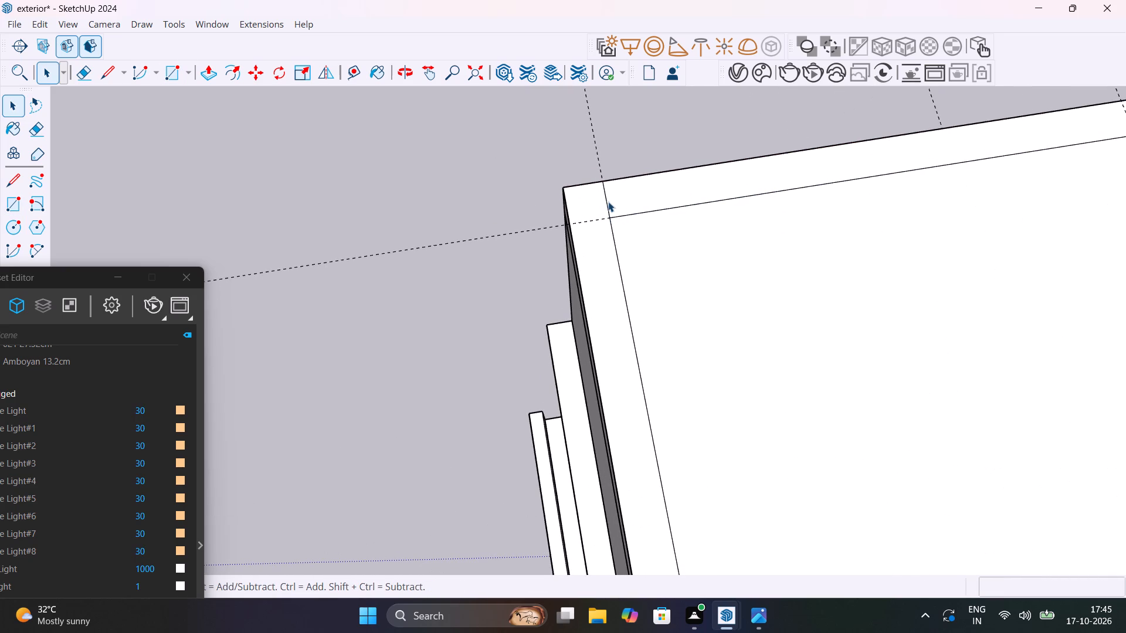
pyautogui.click(608, 202)
pyautogui.press('Delete')
pyautogui.scroll(-6, 608, 226)
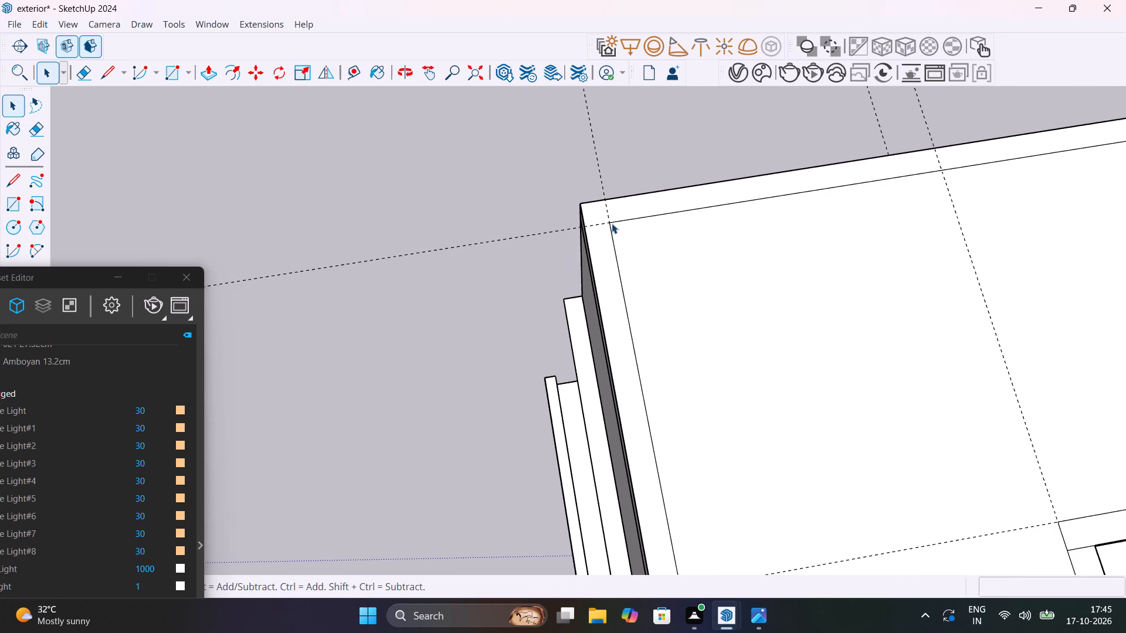
pyautogui.scroll(-4, 612, 223)
pyautogui.scroll(7, 1030, 154)
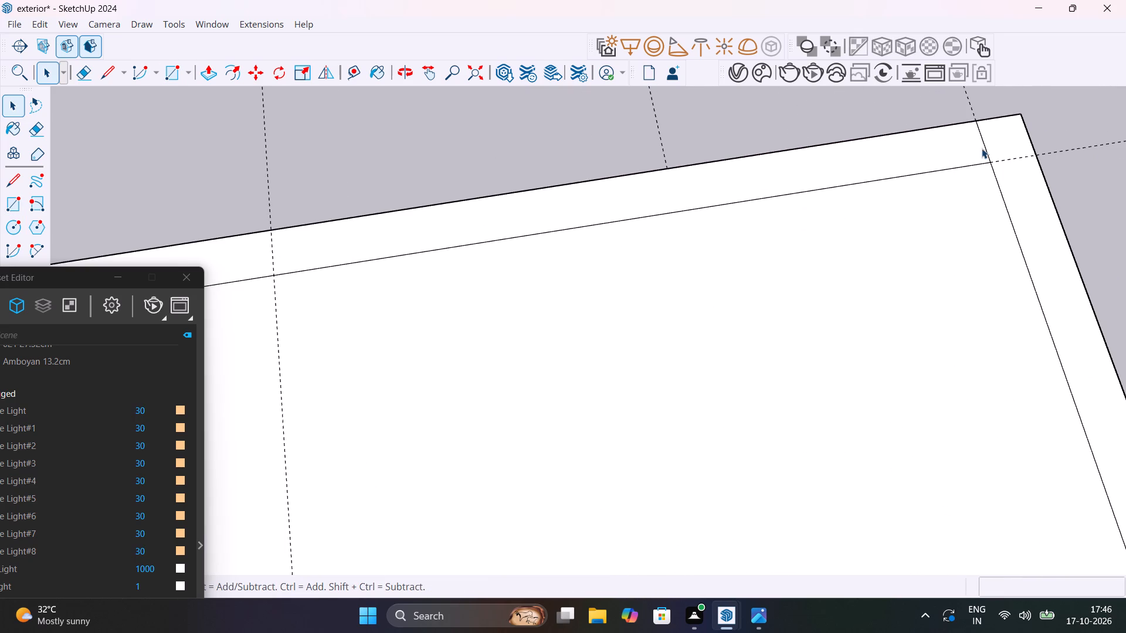
pyautogui.click(984, 148)
pyautogui.press('Delete')
pyautogui.scroll(-17, 984, 146)
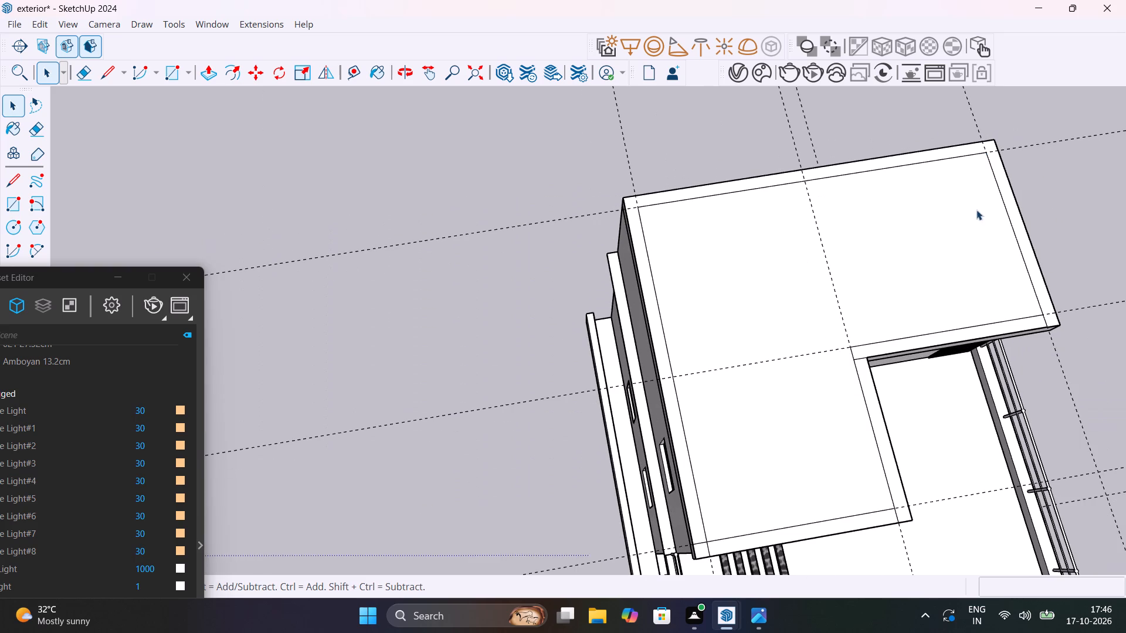
# Save the model and delete the short segment dividing the border strips at the roof slab's outer corner above the louvred wall.
pyautogui.scroll(18, 1047, 331)
pyautogui.scroll(19, 1043, 323)
pyautogui.scroll(19, 1049, 308)
pyautogui.scroll(10, 1055, 327)
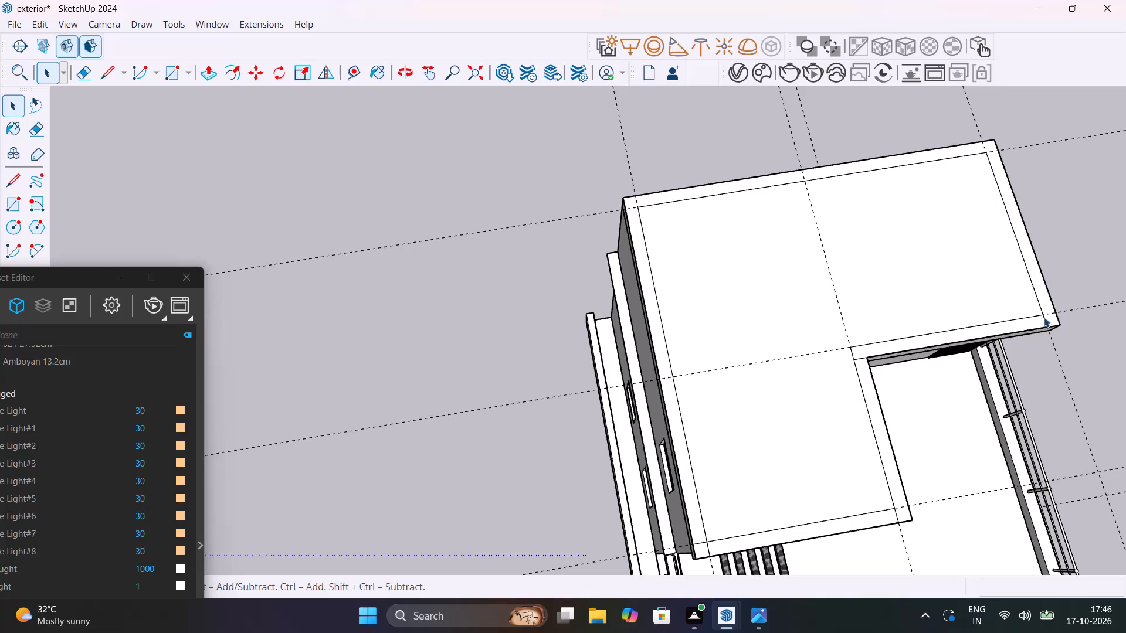
pyautogui.scroll(1, 1044, 317)
pyautogui.click(1046, 319)
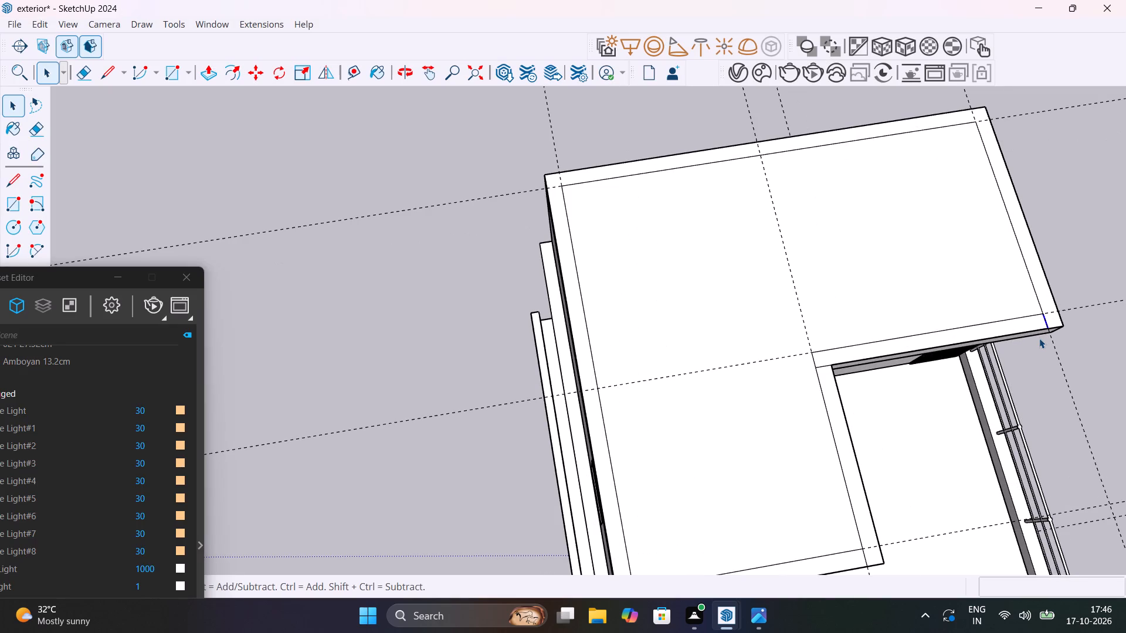
pyautogui.hotkey('ctrl', 's')
pyautogui.scroll(8, 1041, 336)
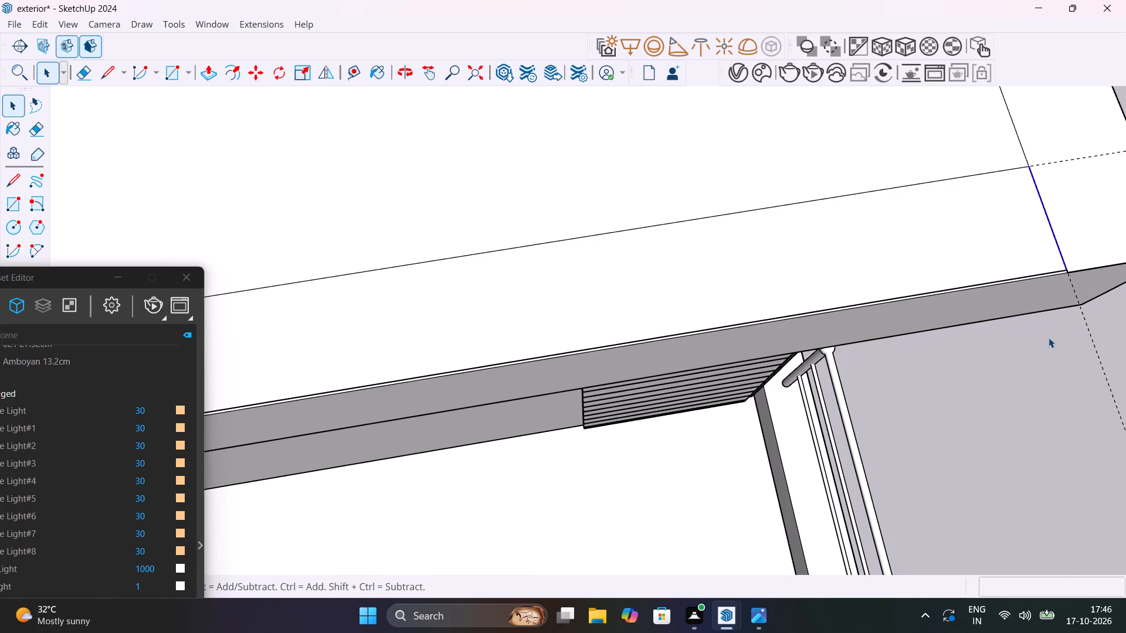
pyautogui.press('Delete')
pyautogui.scroll(-6, 1049, 337)
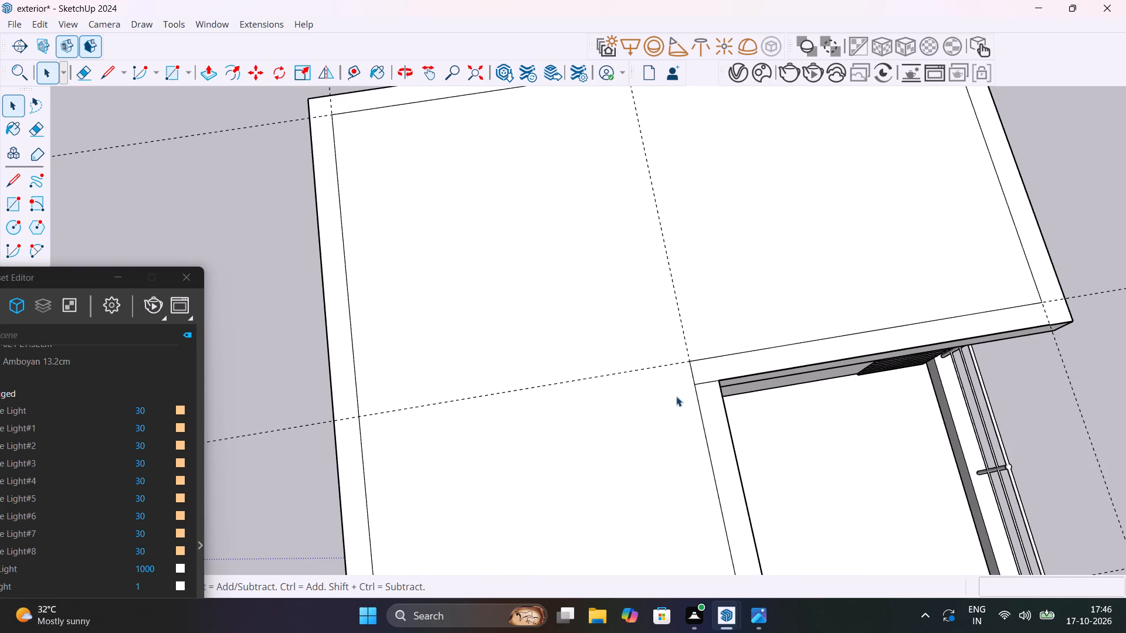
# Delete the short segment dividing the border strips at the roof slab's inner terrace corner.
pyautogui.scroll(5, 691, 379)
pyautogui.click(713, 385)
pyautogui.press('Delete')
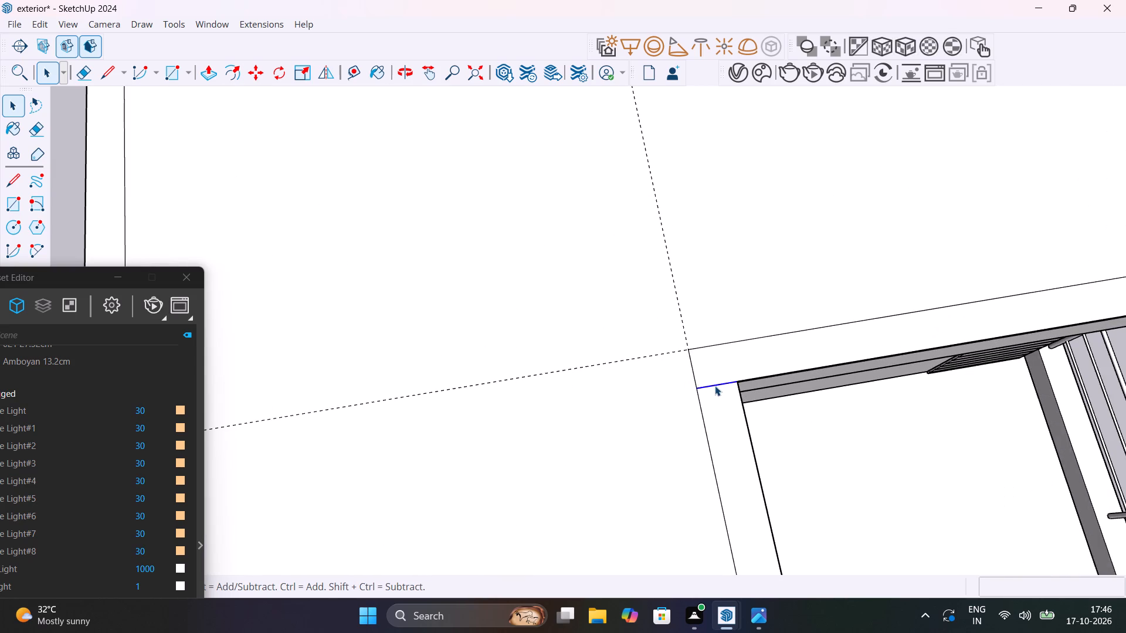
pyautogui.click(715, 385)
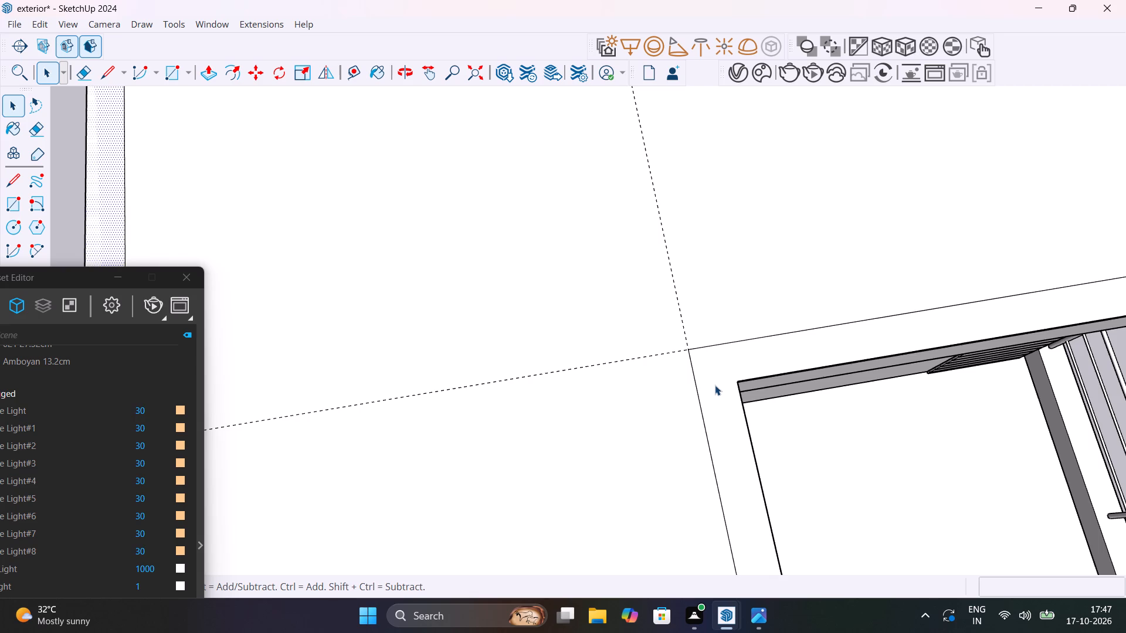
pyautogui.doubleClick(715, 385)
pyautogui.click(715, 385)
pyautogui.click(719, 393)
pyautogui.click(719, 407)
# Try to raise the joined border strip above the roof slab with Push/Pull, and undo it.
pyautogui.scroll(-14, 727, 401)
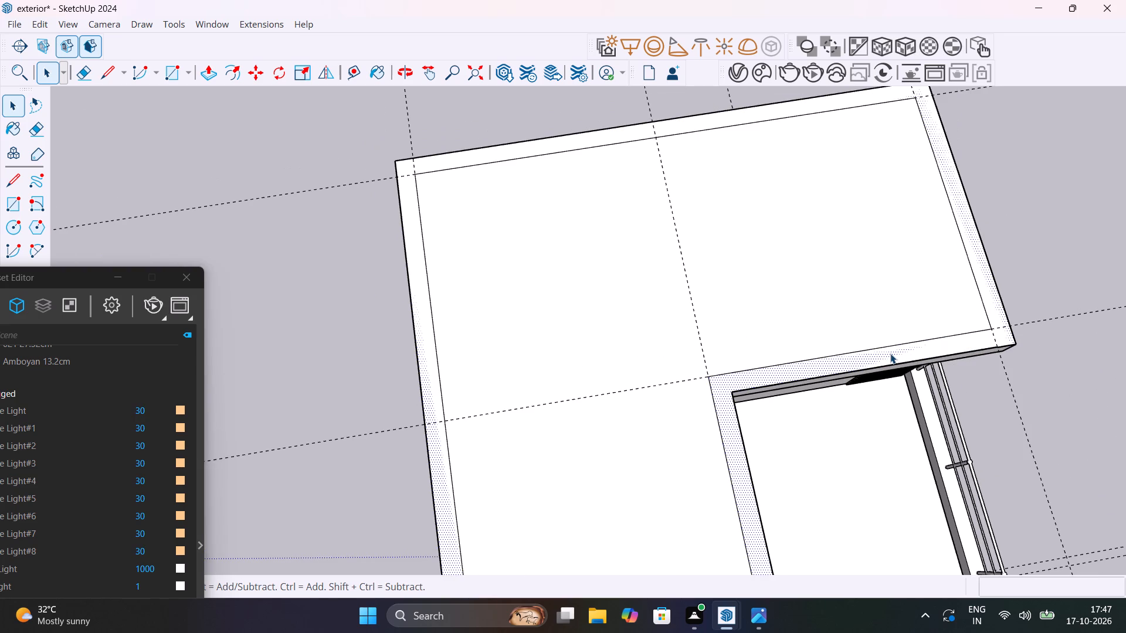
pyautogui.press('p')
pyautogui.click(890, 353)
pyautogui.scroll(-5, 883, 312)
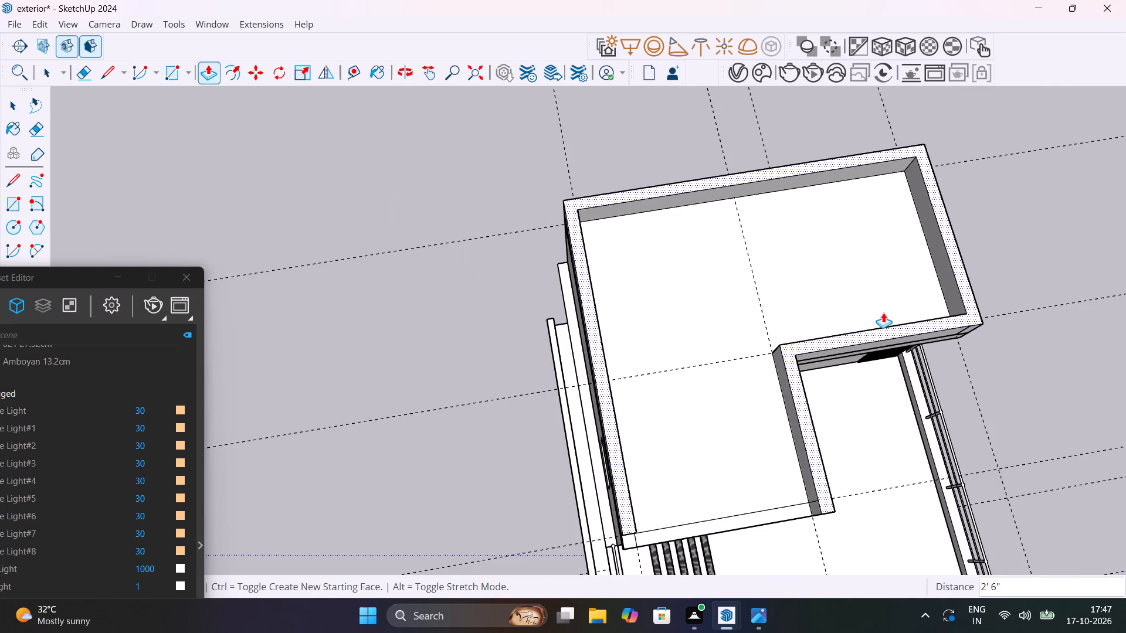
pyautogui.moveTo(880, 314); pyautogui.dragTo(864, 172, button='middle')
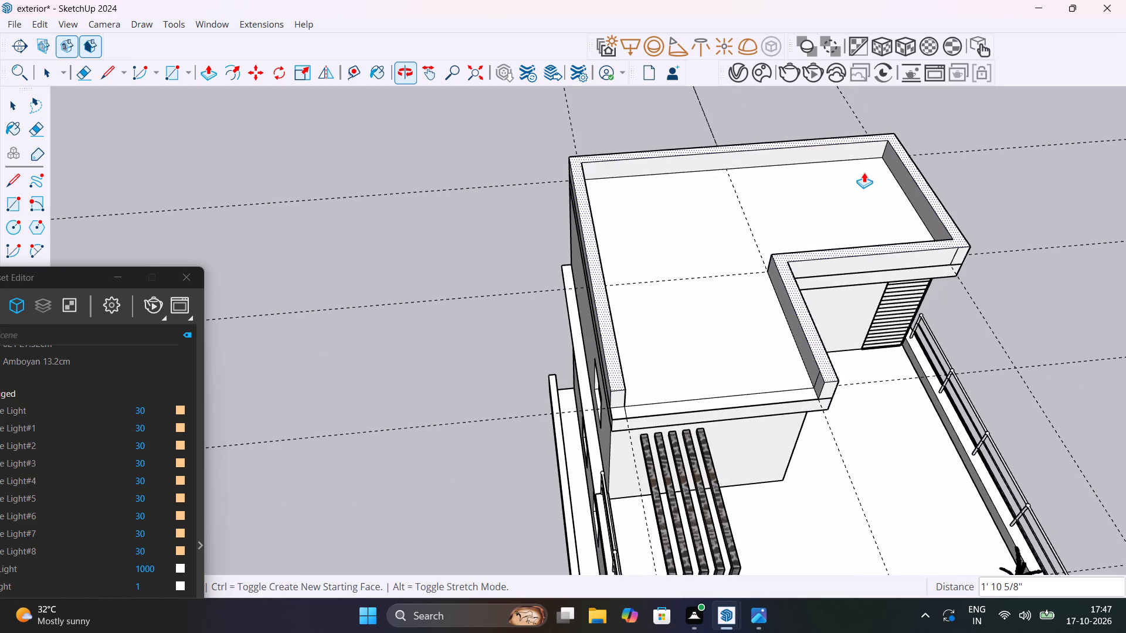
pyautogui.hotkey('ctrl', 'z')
# Delete the short border segments running to the slab's front edge at its two corners on the pergola-beam side.
pyautogui.scroll(7, 655, 410)
pyautogui.press('space')
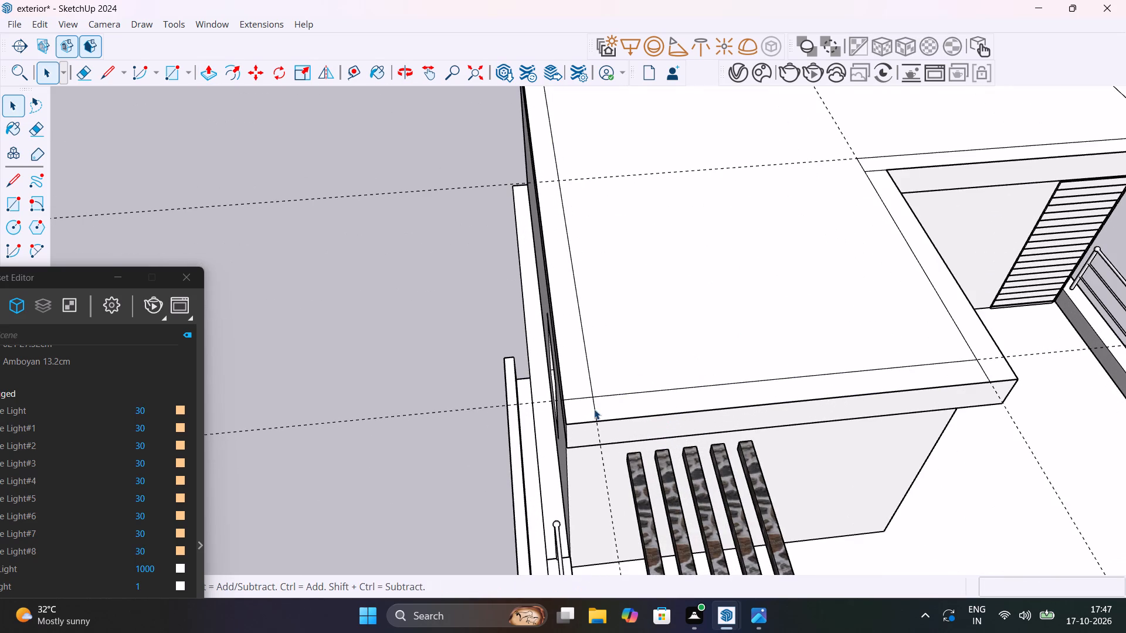
pyautogui.click(594, 409)
pyautogui.press('Delete')
pyautogui.press('Delete')
pyautogui.click(982, 367)
pyautogui.press('Delete')
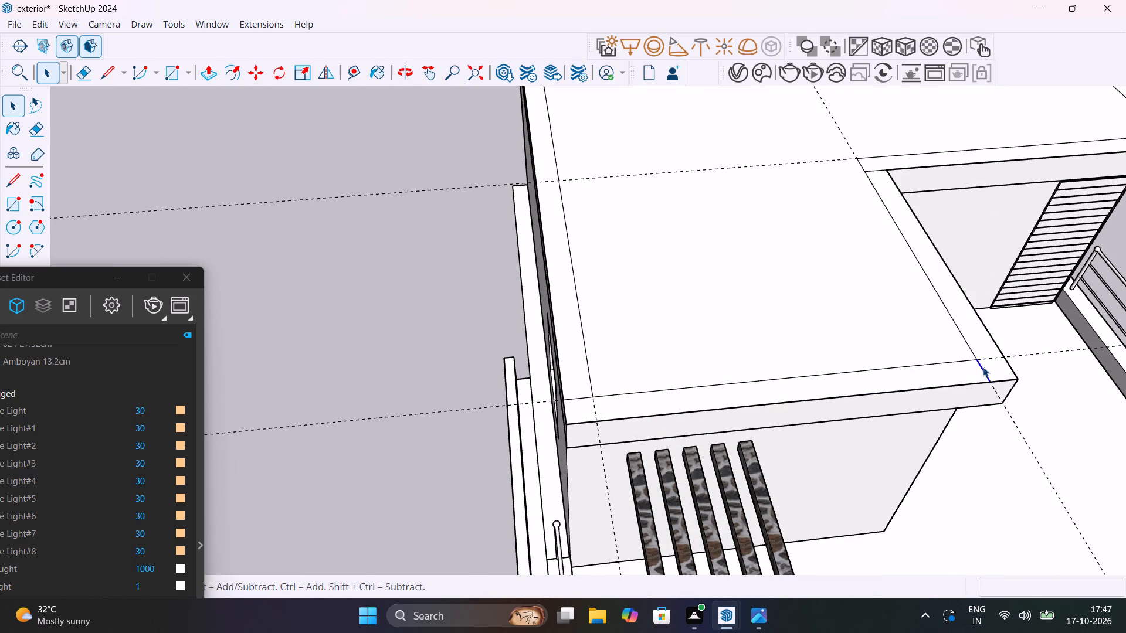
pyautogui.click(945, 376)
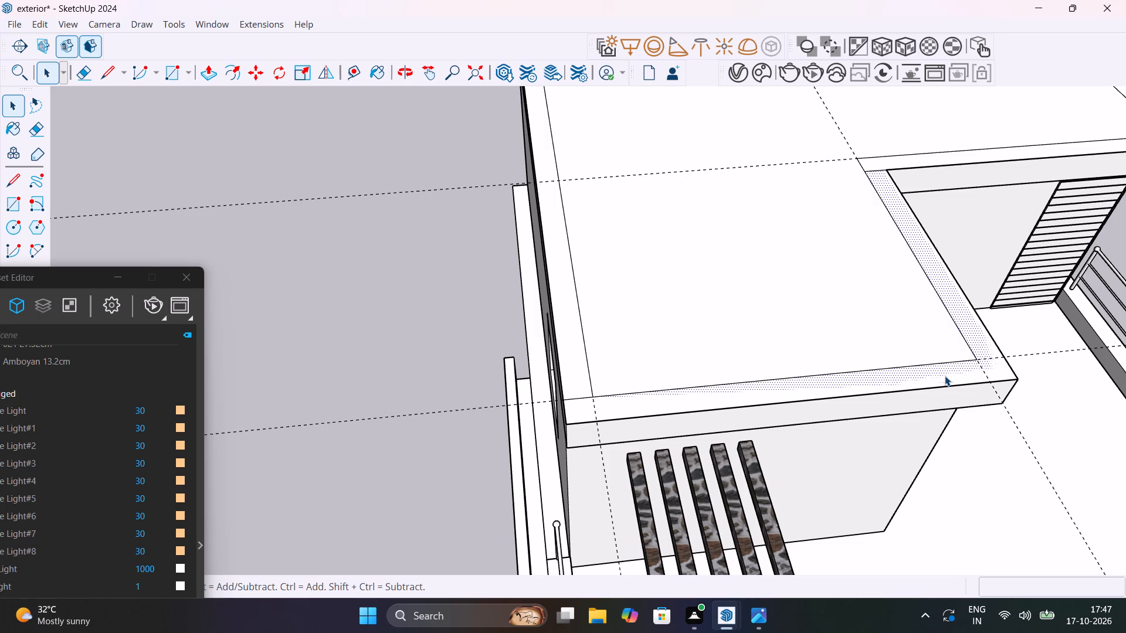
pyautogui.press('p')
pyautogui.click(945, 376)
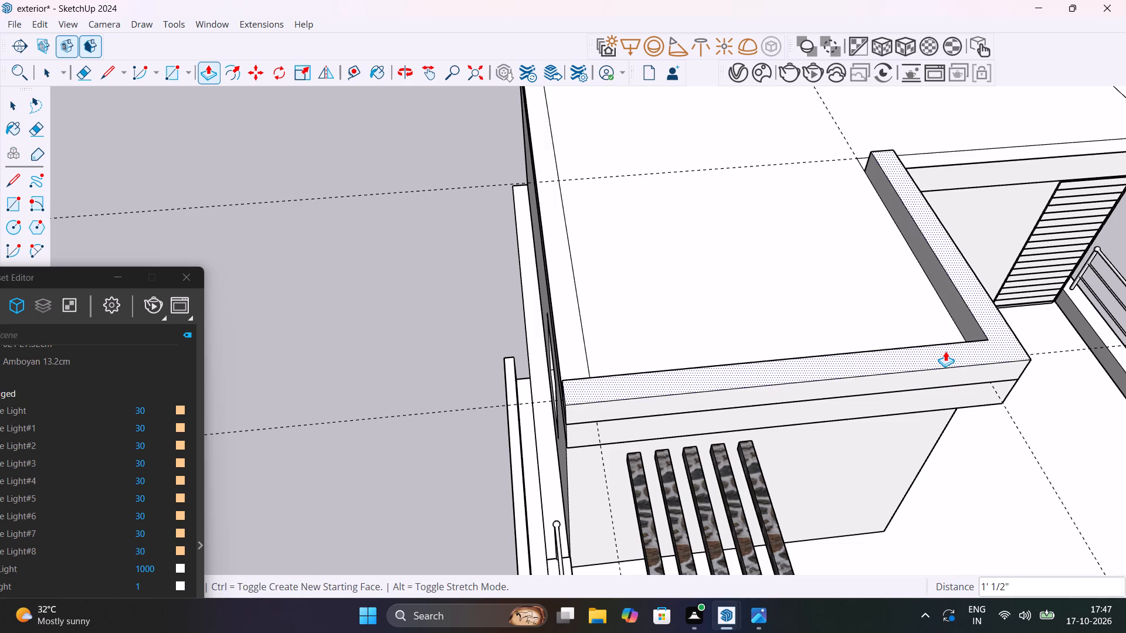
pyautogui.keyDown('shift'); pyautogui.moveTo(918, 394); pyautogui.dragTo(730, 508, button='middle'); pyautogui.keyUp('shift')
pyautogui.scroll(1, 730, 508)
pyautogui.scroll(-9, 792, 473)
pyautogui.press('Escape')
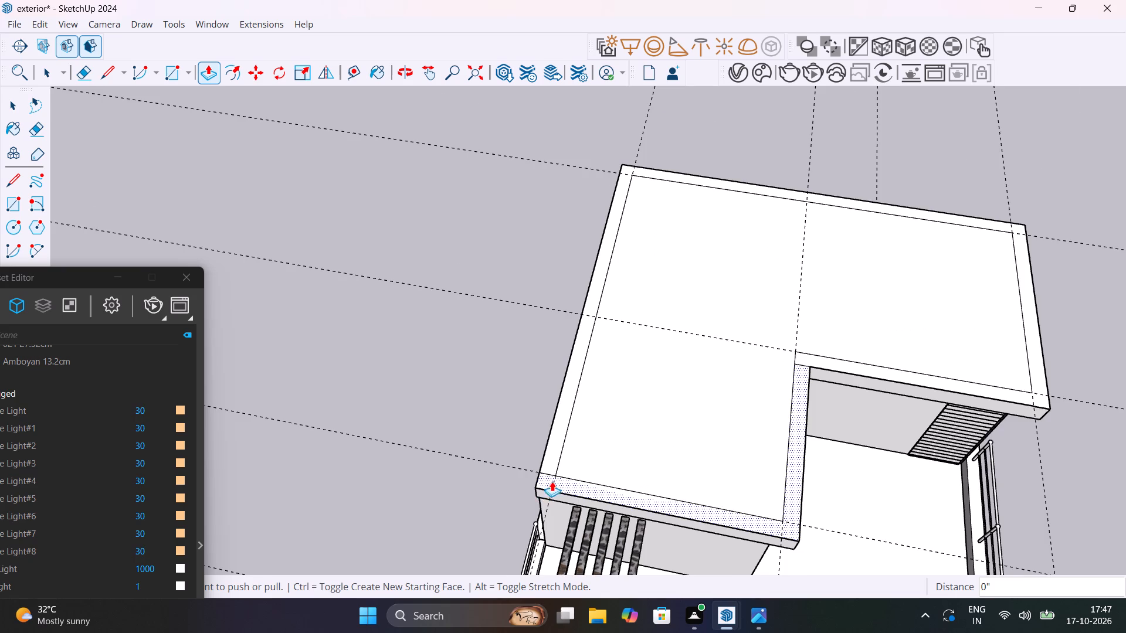
# Delete the remaining dividing segments at the long side's corner by the pergola beams and at the inner terrace corner.
pyautogui.scroll(9, 556, 479)
pyautogui.press('space')
pyautogui.click(542, 465)
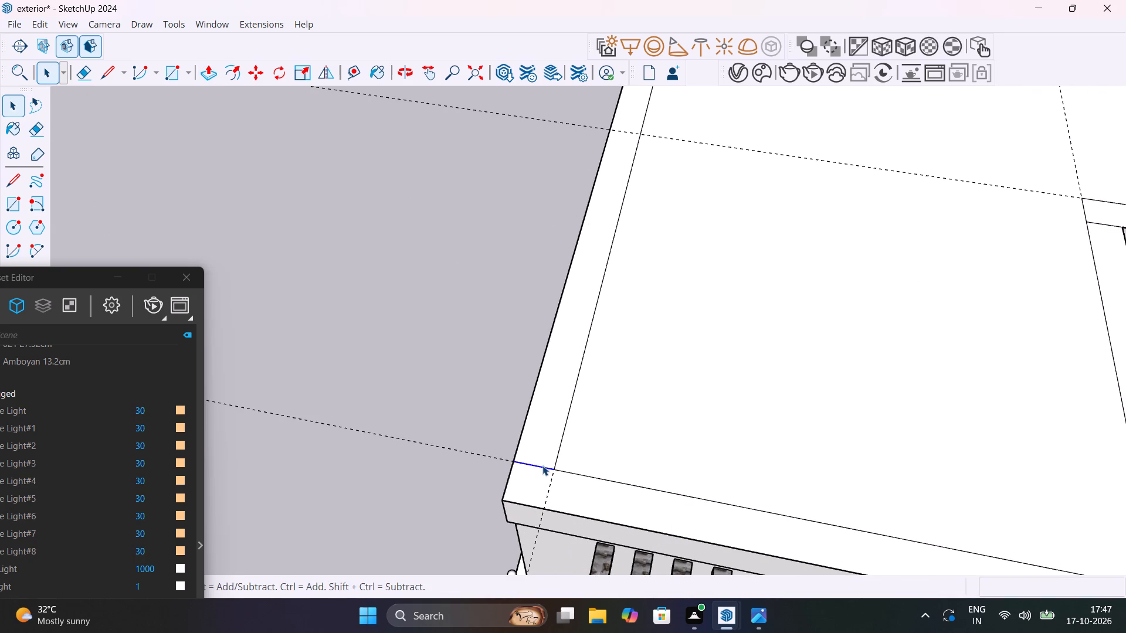
pyautogui.press('Delete')
pyautogui.scroll(-14, 542, 465)
pyautogui.scroll(4, 731, 390)
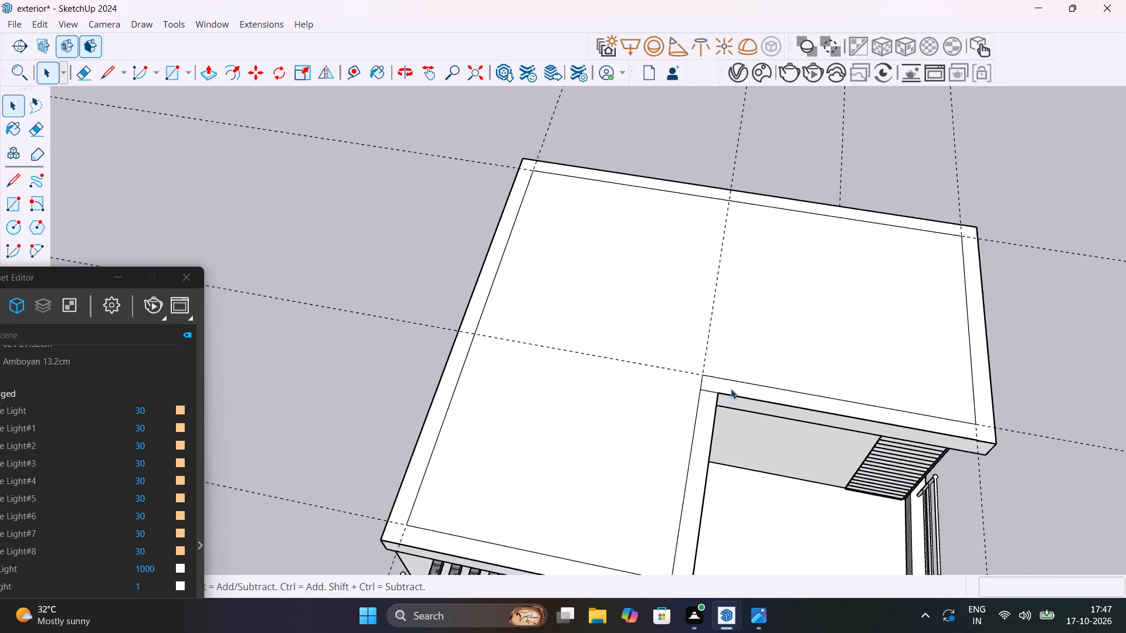
pyautogui.scroll(4, 731, 389)
pyautogui.click(711, 391)
pyautogui.press('Delete')
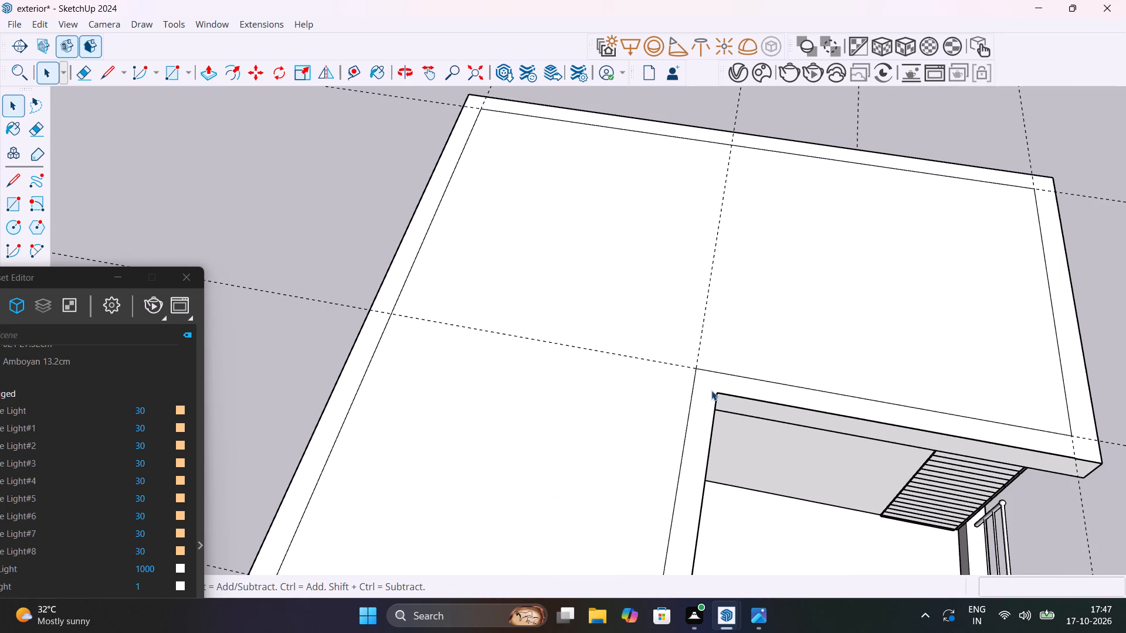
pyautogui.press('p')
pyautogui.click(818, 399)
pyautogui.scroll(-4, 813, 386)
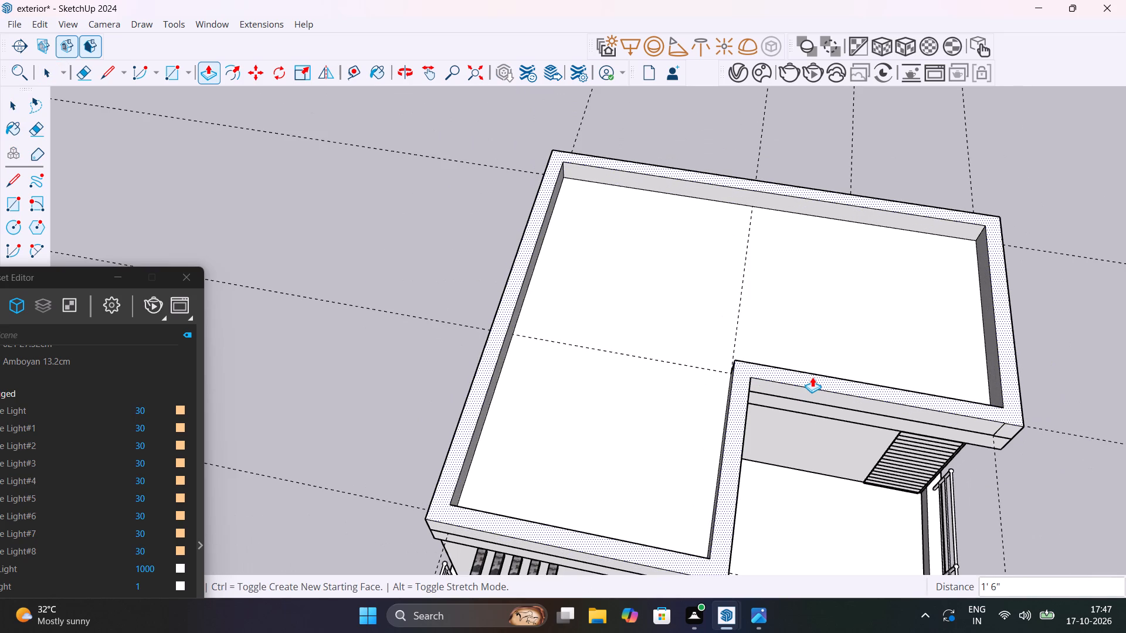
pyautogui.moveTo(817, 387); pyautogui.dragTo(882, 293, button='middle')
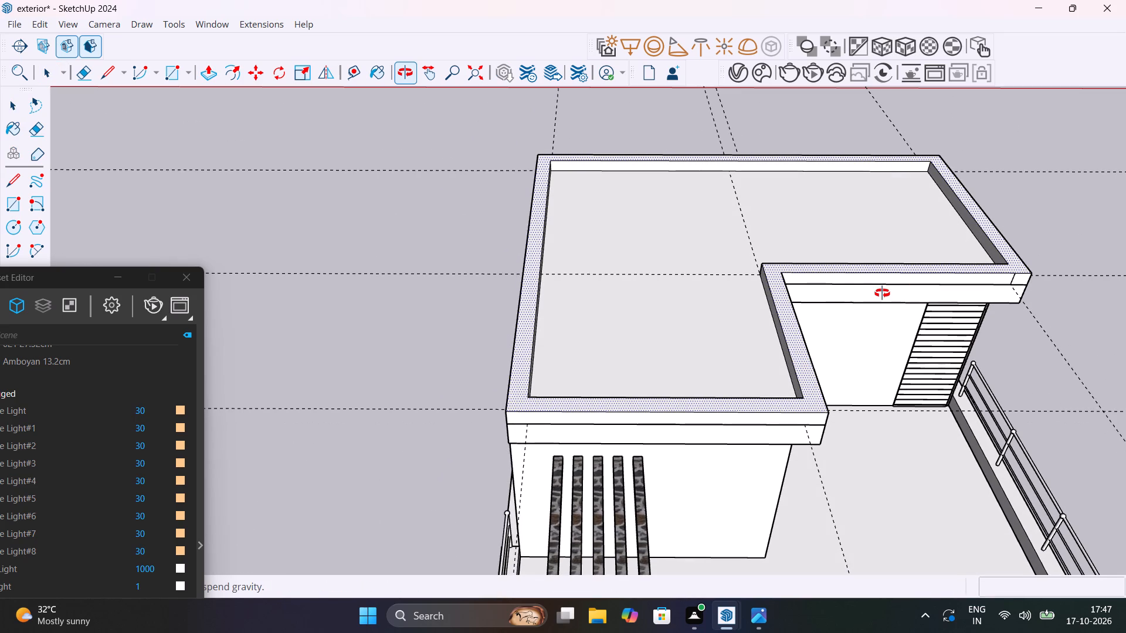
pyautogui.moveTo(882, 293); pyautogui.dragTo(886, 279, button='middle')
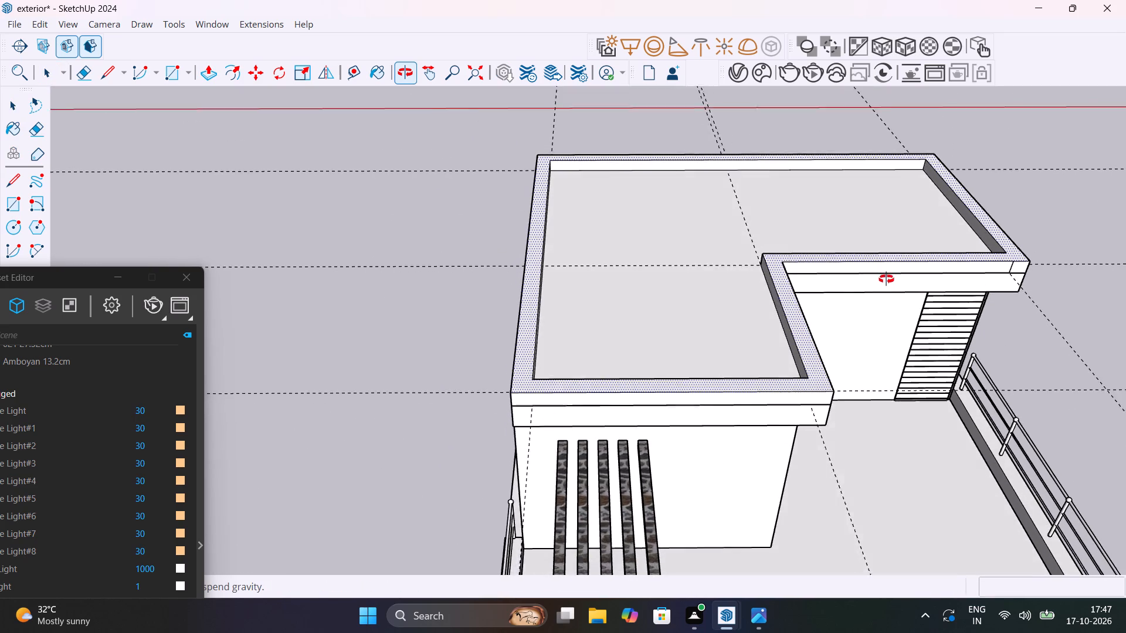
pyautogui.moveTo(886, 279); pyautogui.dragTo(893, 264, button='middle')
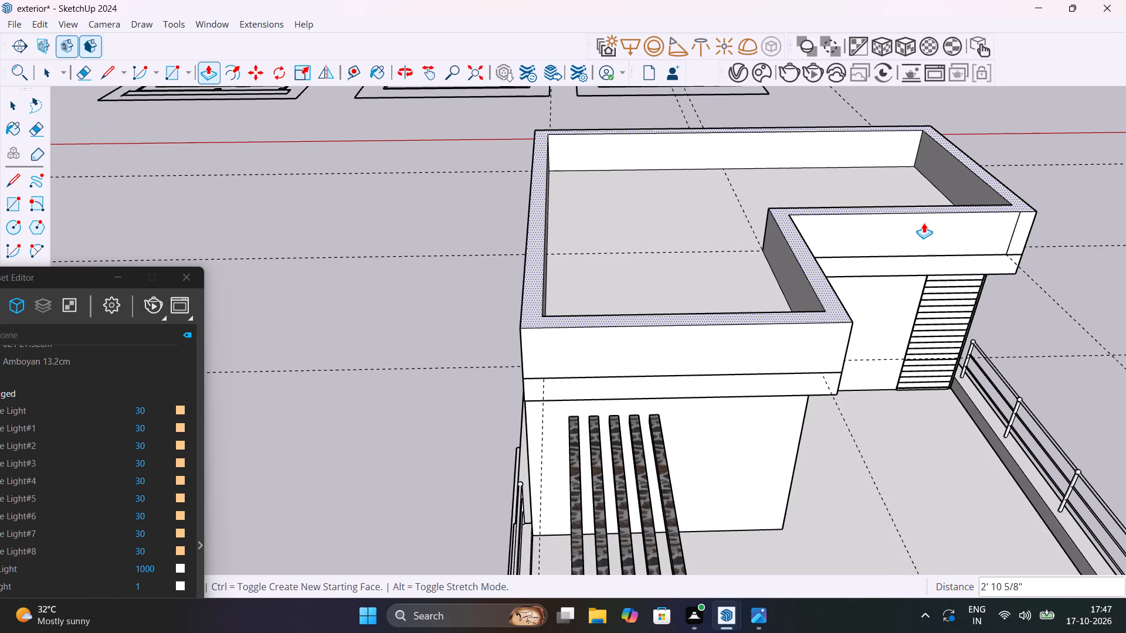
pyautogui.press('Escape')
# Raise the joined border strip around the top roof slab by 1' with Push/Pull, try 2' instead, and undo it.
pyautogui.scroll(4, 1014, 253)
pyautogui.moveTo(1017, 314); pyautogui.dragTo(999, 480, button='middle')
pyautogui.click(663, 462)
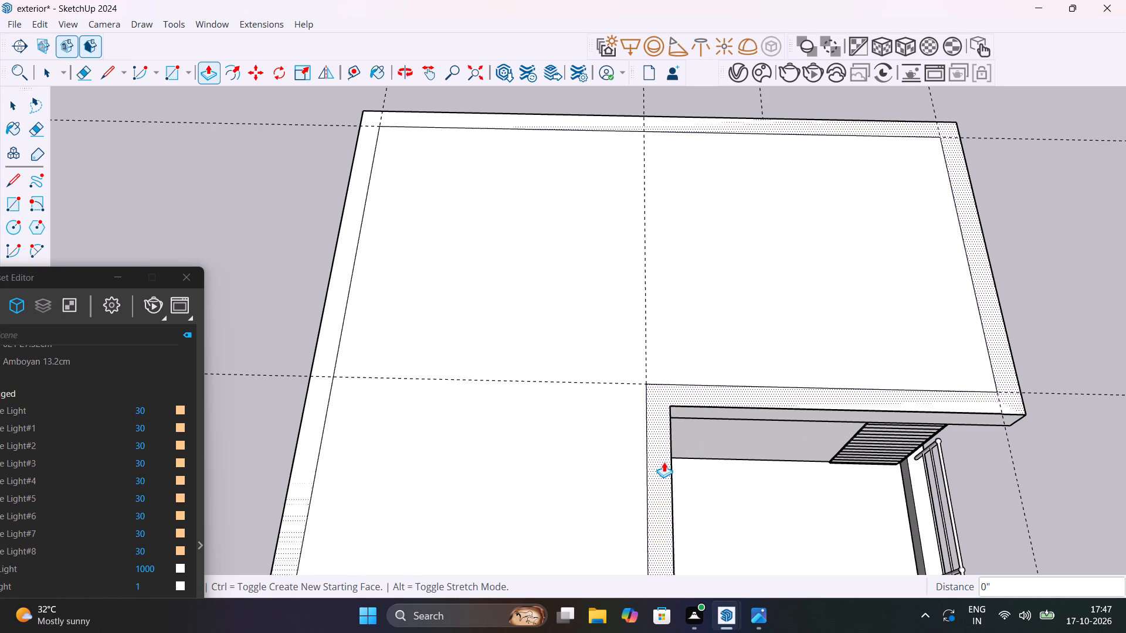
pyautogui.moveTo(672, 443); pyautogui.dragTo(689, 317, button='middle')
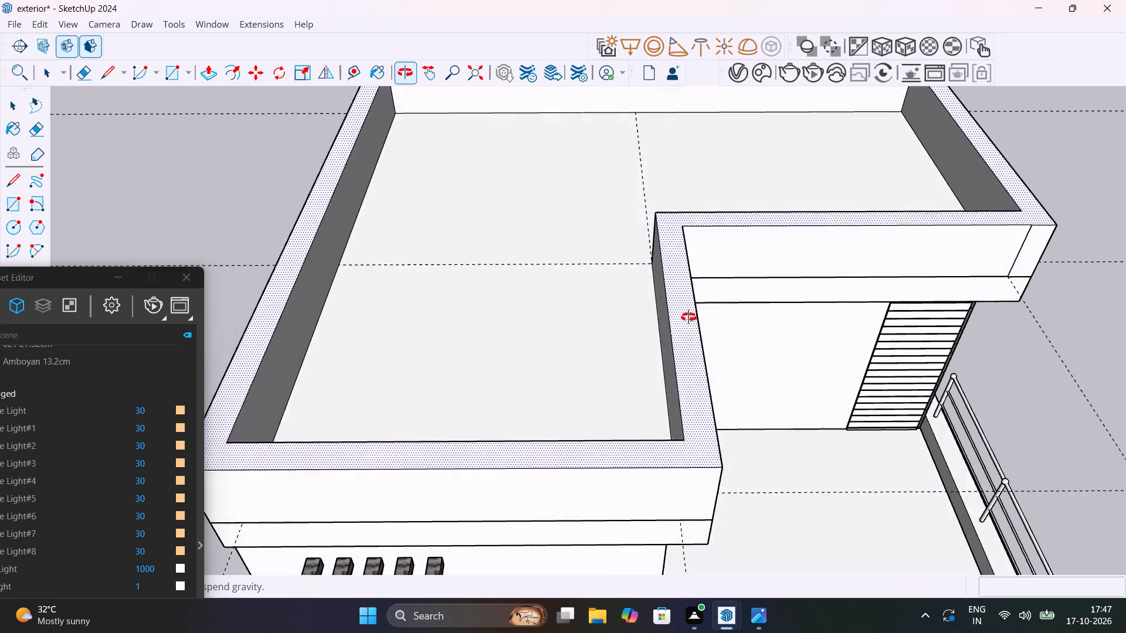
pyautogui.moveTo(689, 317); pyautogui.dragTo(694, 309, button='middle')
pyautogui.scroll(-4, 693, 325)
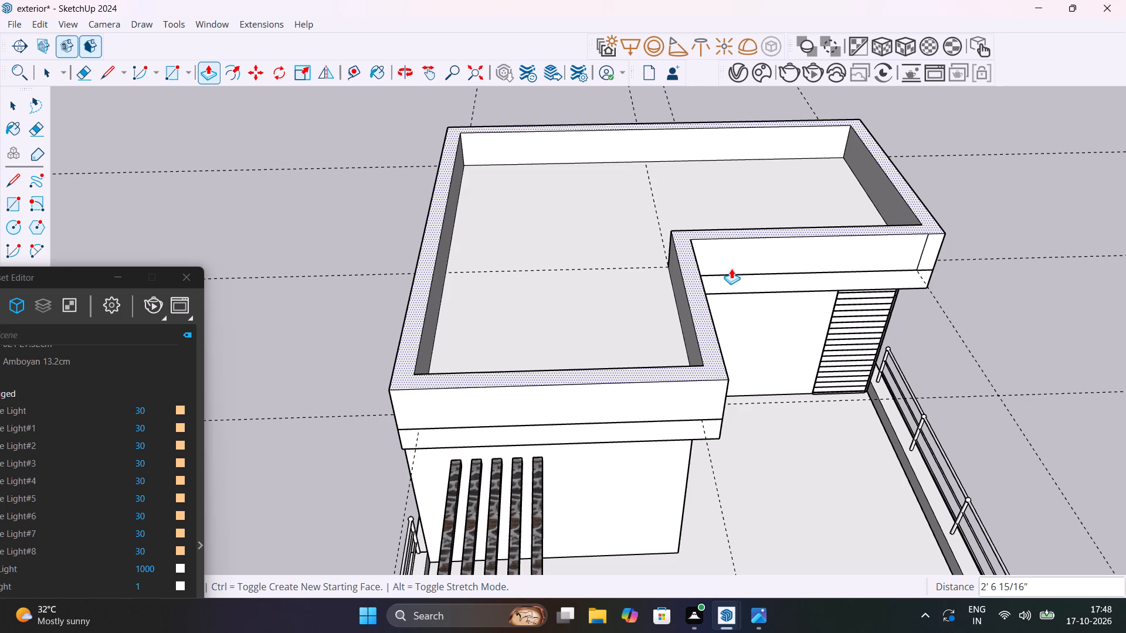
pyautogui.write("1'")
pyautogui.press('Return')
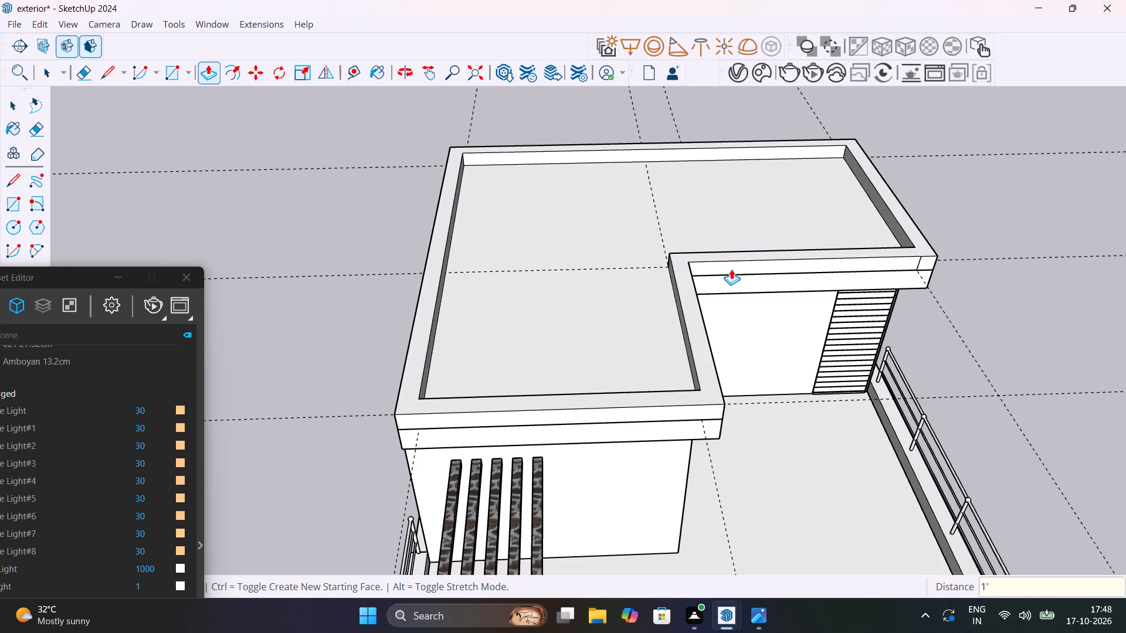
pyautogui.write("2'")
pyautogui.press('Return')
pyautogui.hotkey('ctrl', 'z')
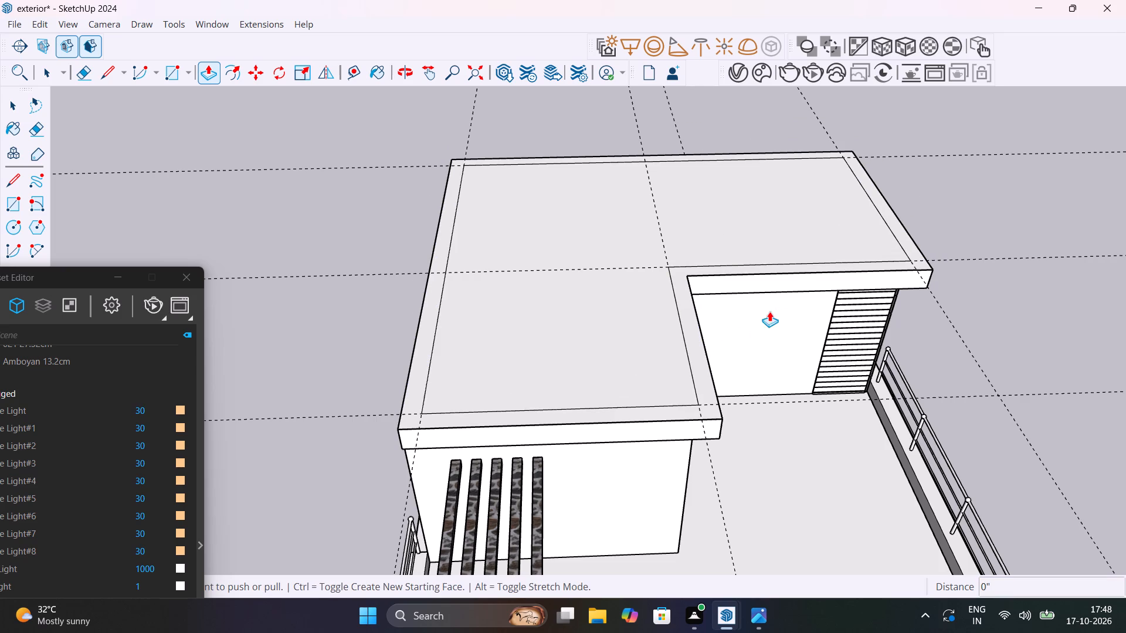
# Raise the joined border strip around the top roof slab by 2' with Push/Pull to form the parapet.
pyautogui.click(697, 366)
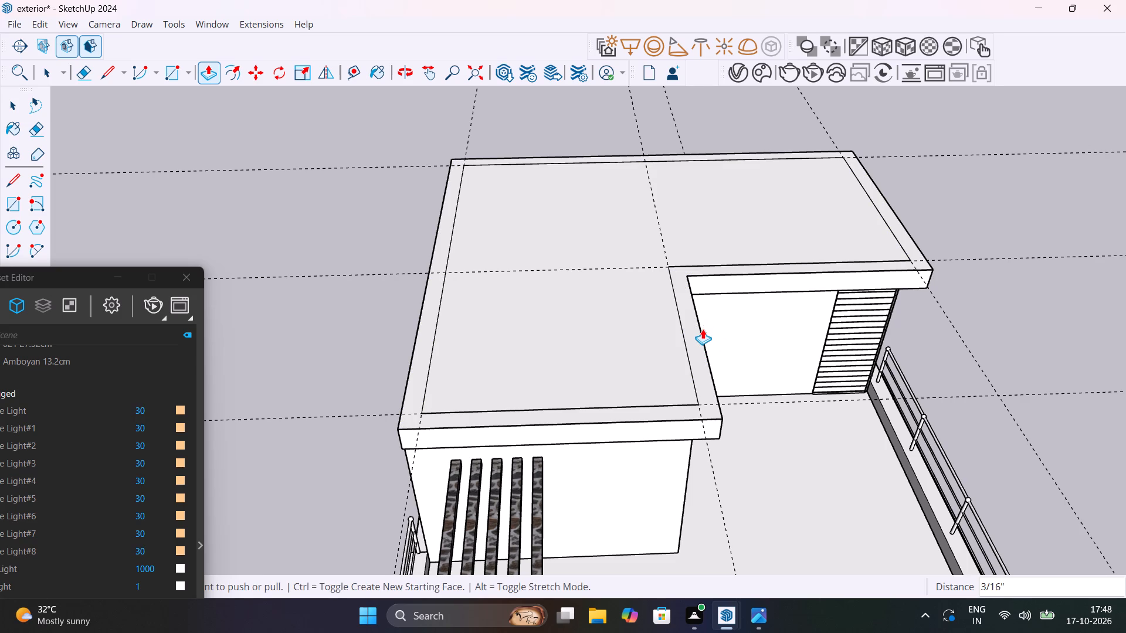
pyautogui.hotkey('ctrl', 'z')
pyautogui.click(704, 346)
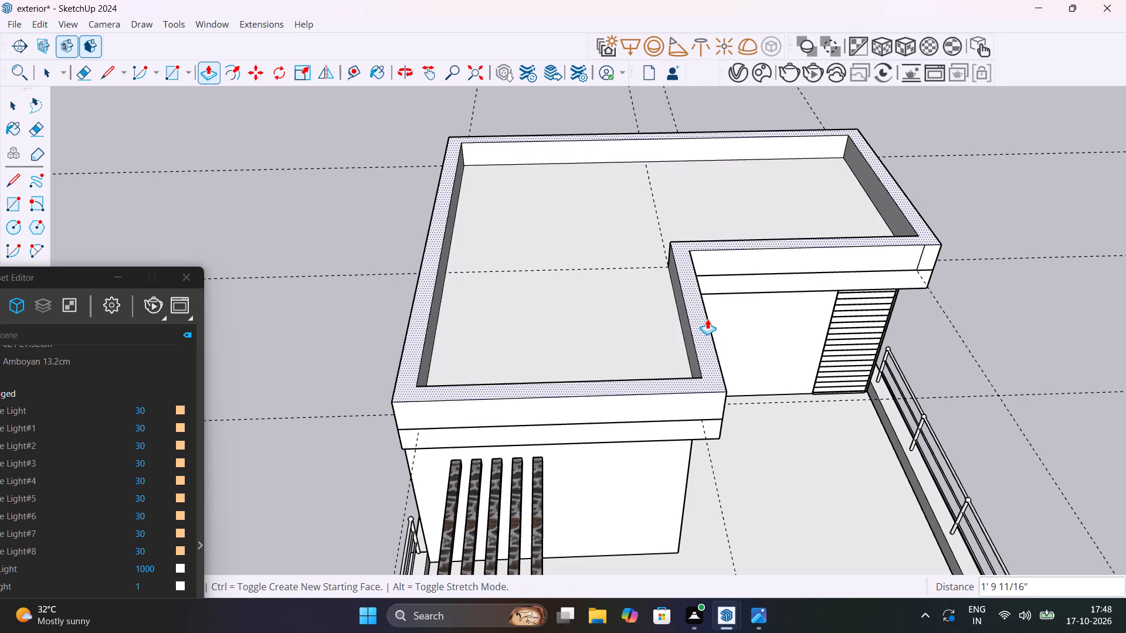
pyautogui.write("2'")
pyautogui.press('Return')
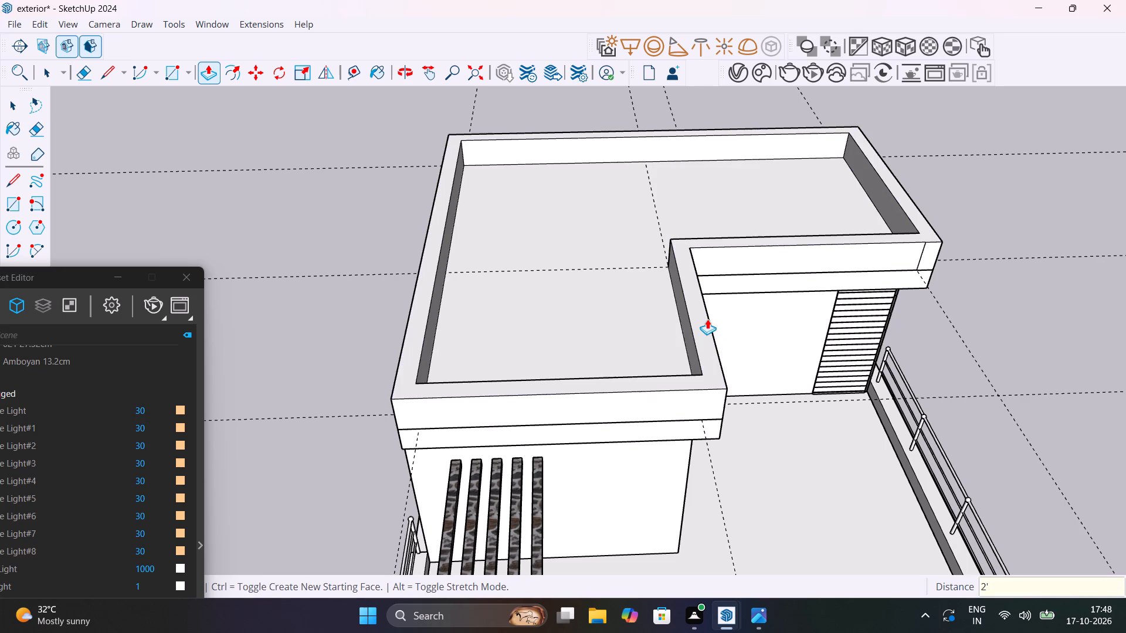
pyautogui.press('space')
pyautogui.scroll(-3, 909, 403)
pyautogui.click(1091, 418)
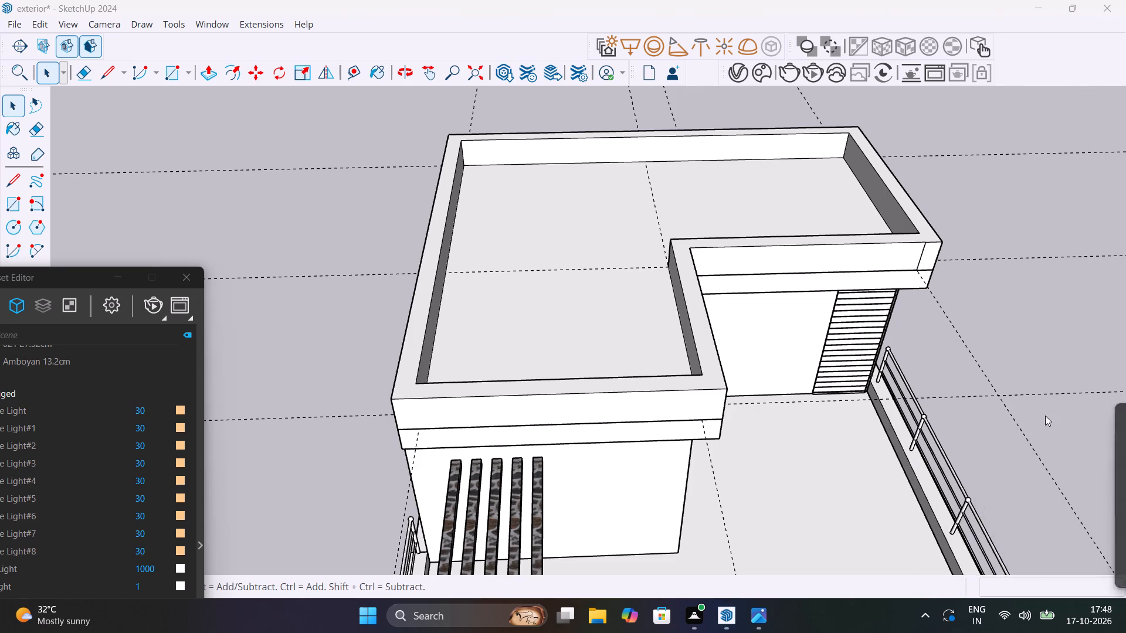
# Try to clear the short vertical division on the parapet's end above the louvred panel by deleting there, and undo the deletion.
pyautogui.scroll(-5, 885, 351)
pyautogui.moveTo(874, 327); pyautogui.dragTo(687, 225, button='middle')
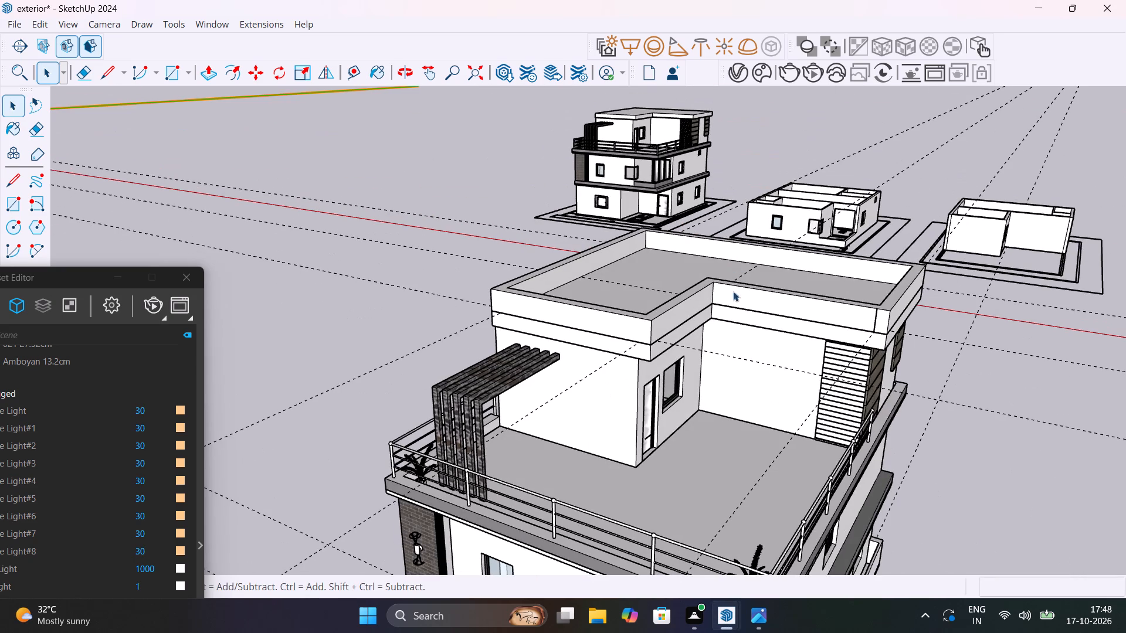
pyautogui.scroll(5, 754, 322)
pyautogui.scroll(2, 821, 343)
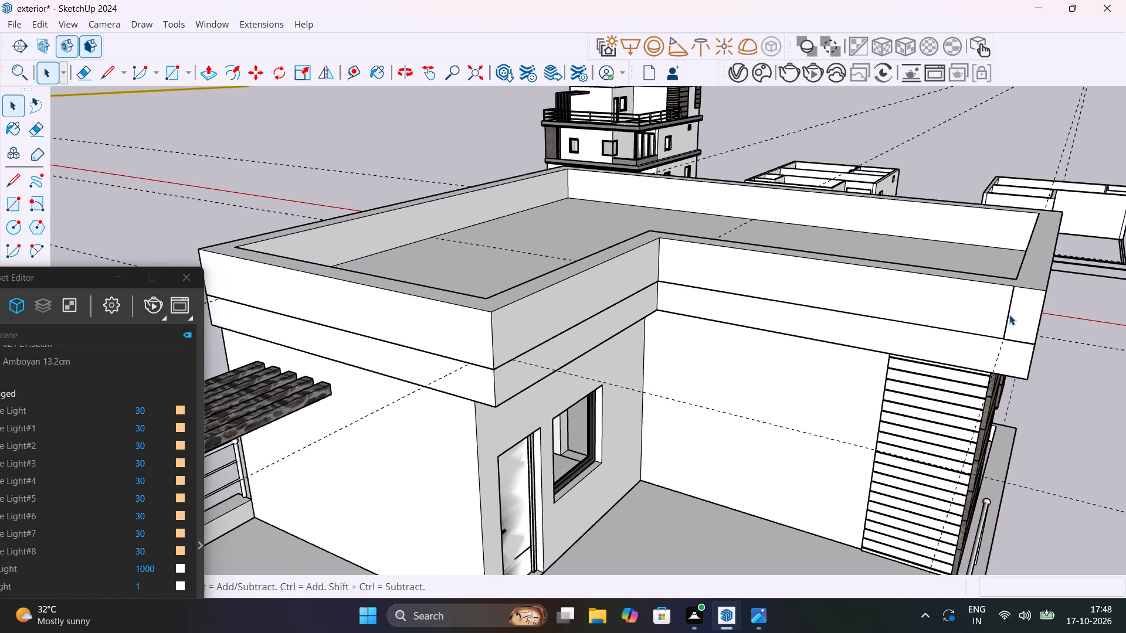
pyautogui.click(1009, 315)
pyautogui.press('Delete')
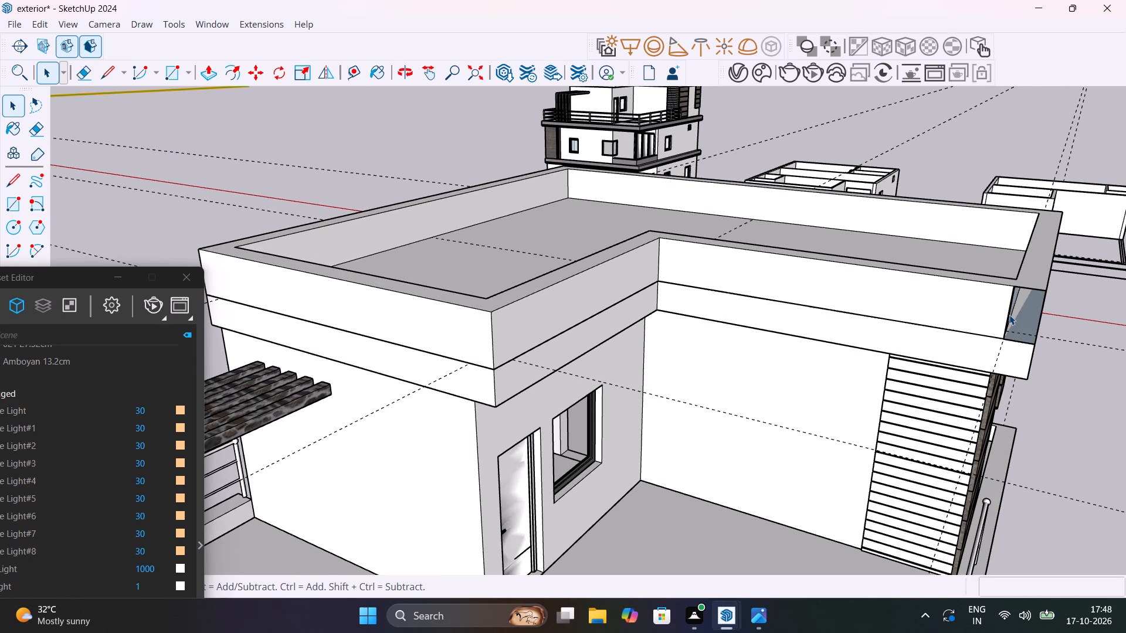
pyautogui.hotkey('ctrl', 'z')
# Examine the 2' parapet on the top roof slab from close up, from a distance and from above.
pyautogui.scroll(-7, 1004, 318)
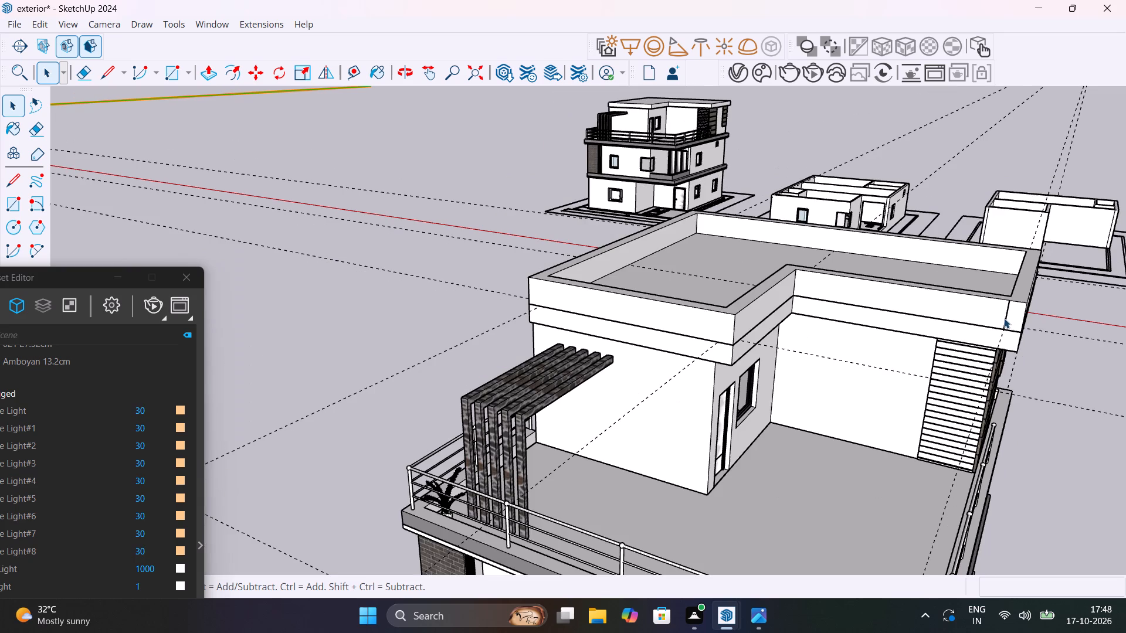
pyautogui.moveTo(883, 378); pyautogui.dragTo(761, 330, button='middle')
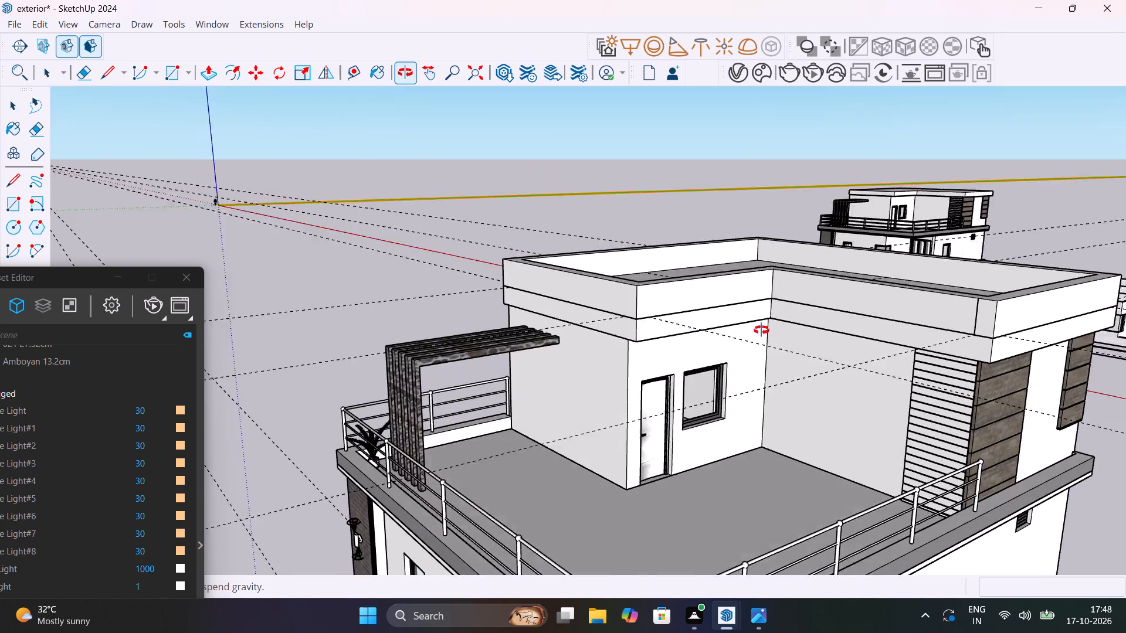
pyautogui.moveTo(761, 330); pyautogui.dragTo(760, 319, button='middle')
pyautogui.scroll(-13, 830, 334)
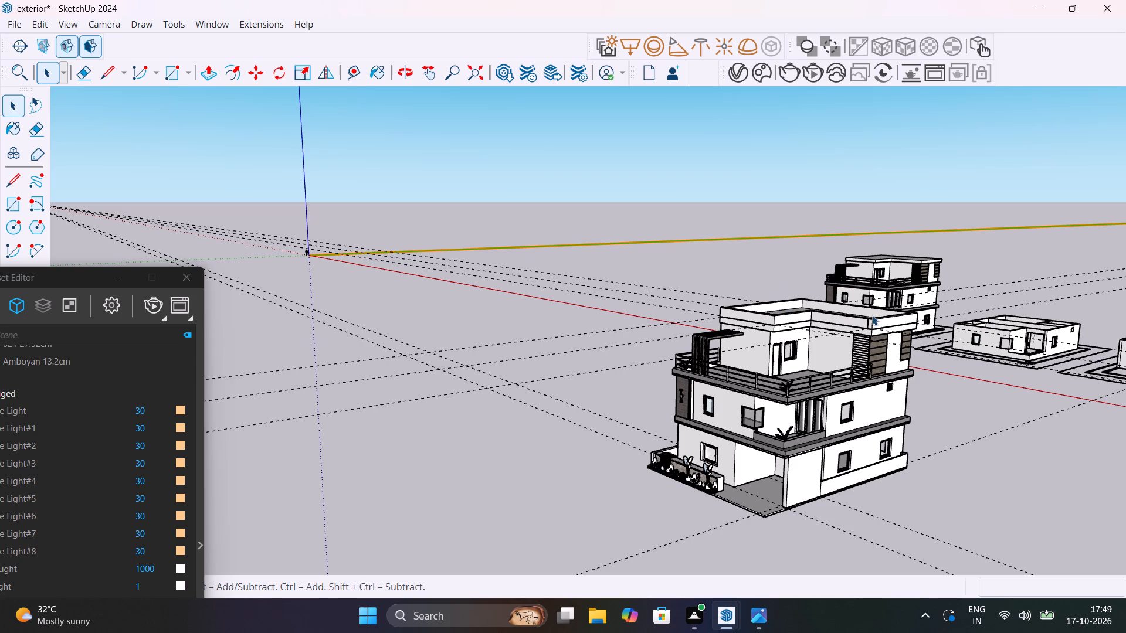
pyautogui.moveTo(826, 324); pyautogui.dragTo(900, 267, button='middle')
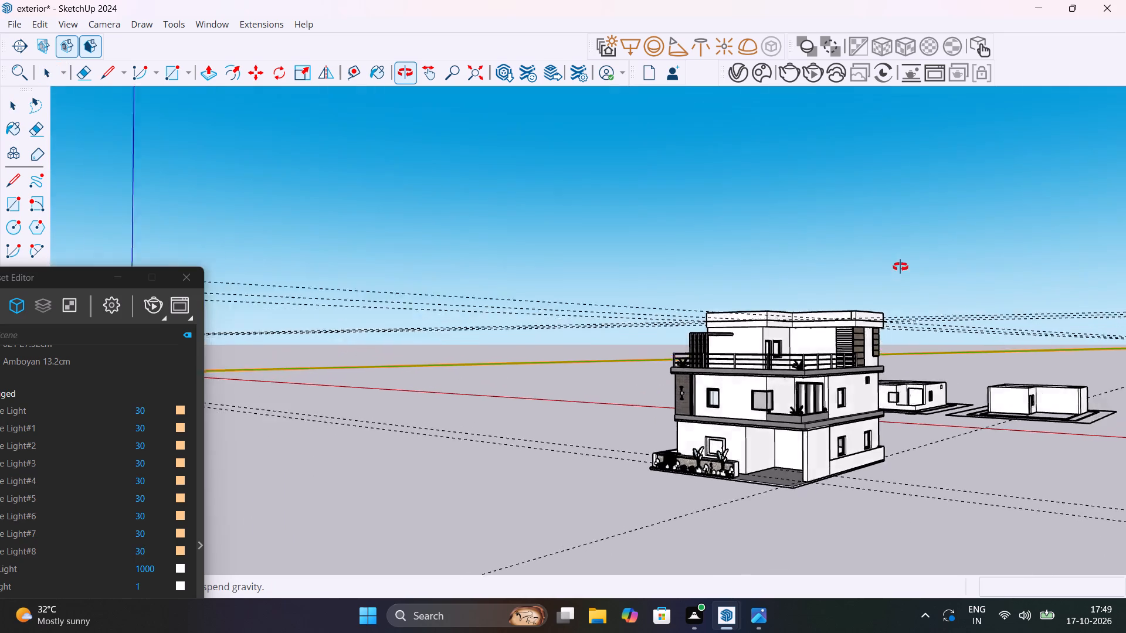
pyautogui.moveTo(900, 267); pyautogui.dragTo(918, 312, button='middle')
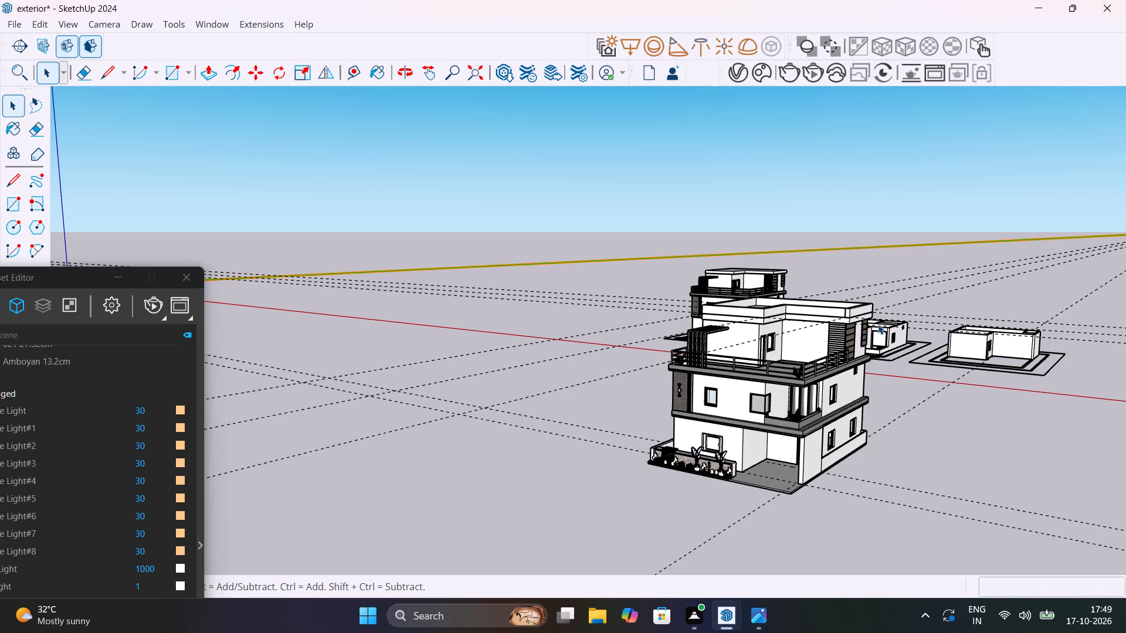
pyautogui.scroll(7, 775, 309)
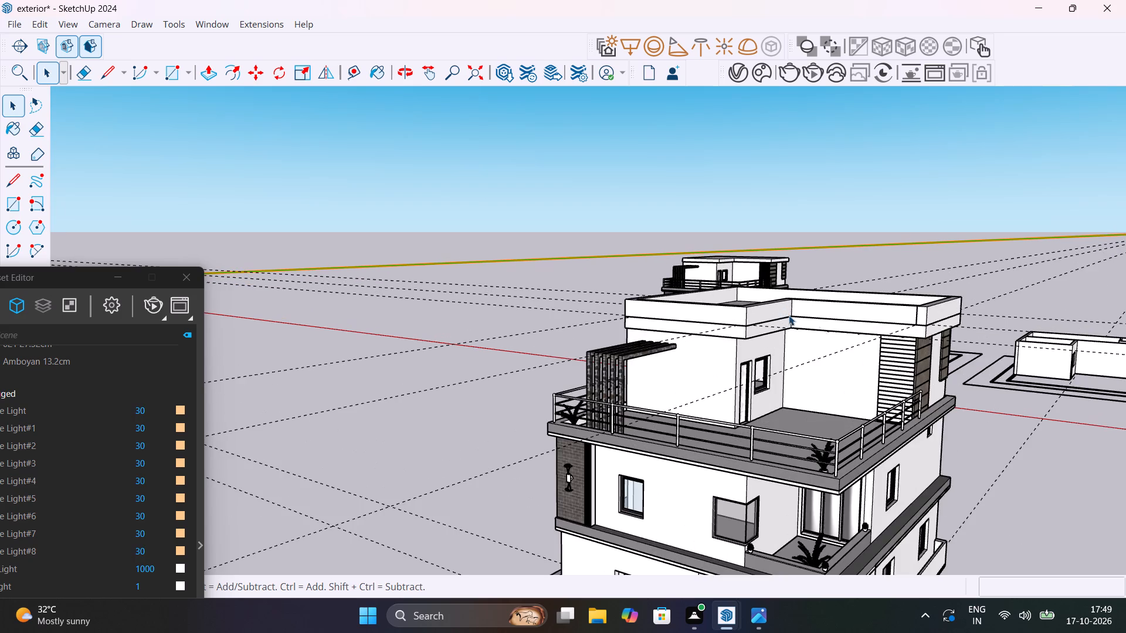
pyautogui.moveTo(819, 325); pyautogui.dragTo(816, 474, button='middle')
pyautogui.scroll(3, 888, 342)
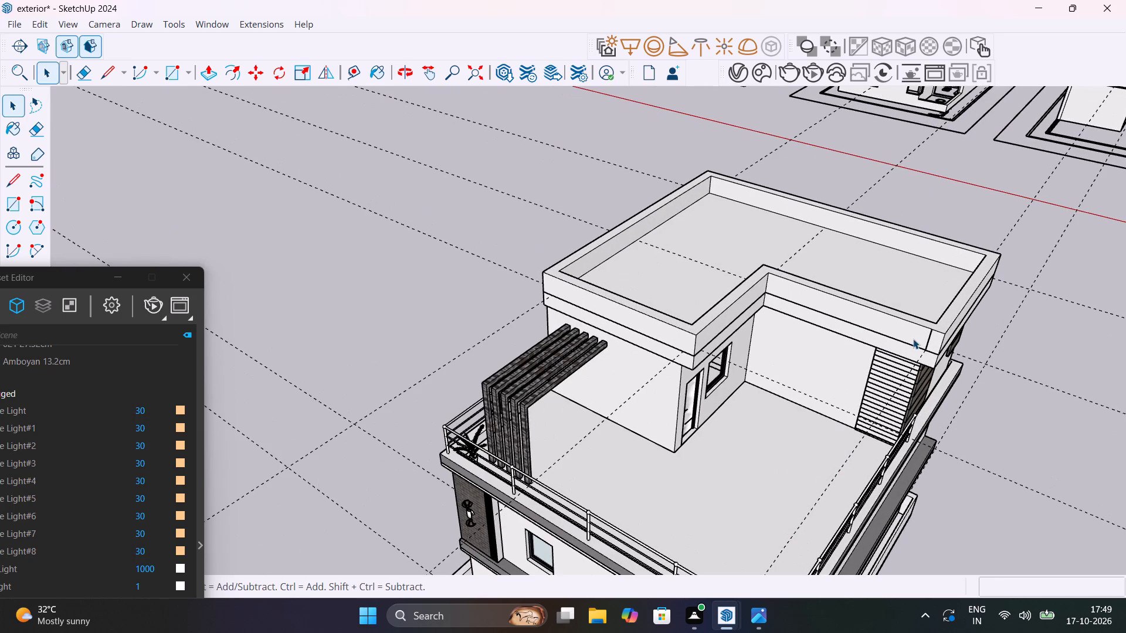
pyautogui.moveTo(913, 336); pyautogui.dragTo(824, 282, button='middle')
pyautogui.scroll(1, 824, 282)
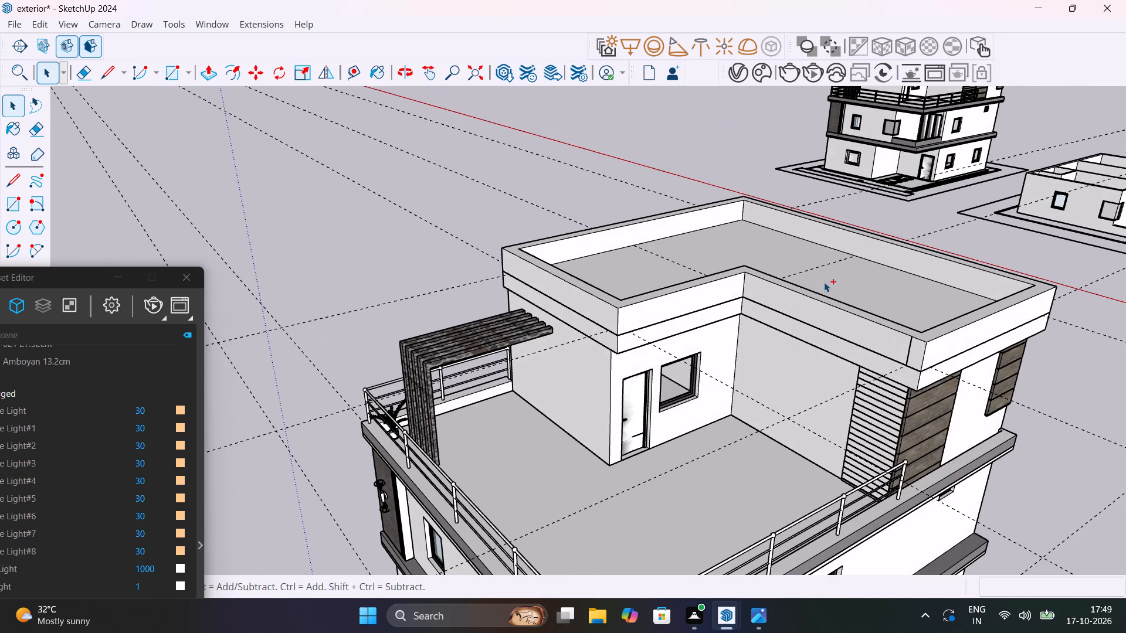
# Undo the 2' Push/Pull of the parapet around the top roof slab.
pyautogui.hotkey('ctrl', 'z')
# Examine the flat roof slab's border outline and the whole house's proportions without the parapet.
pyautogui.moveTo(725, 358); pyautogui.dragTo(732, 485, button='middle')
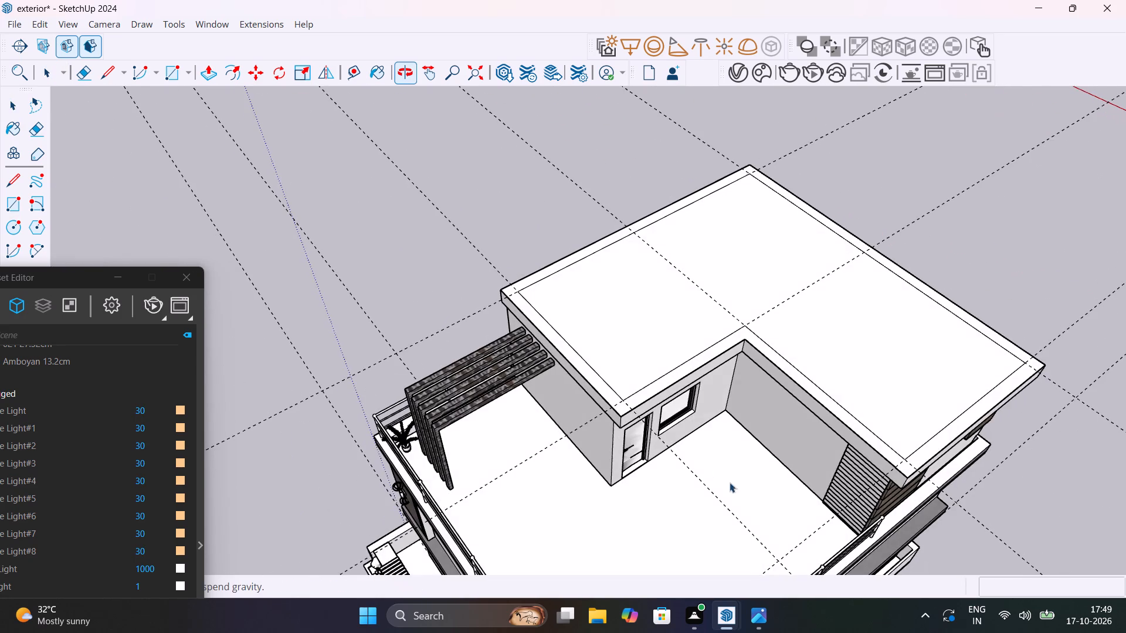
pyautogui.scroll(4, 628, 407)
pyautogui.moveTo(653, 404); pyautogui.dragTo(708, 337, button='middle')
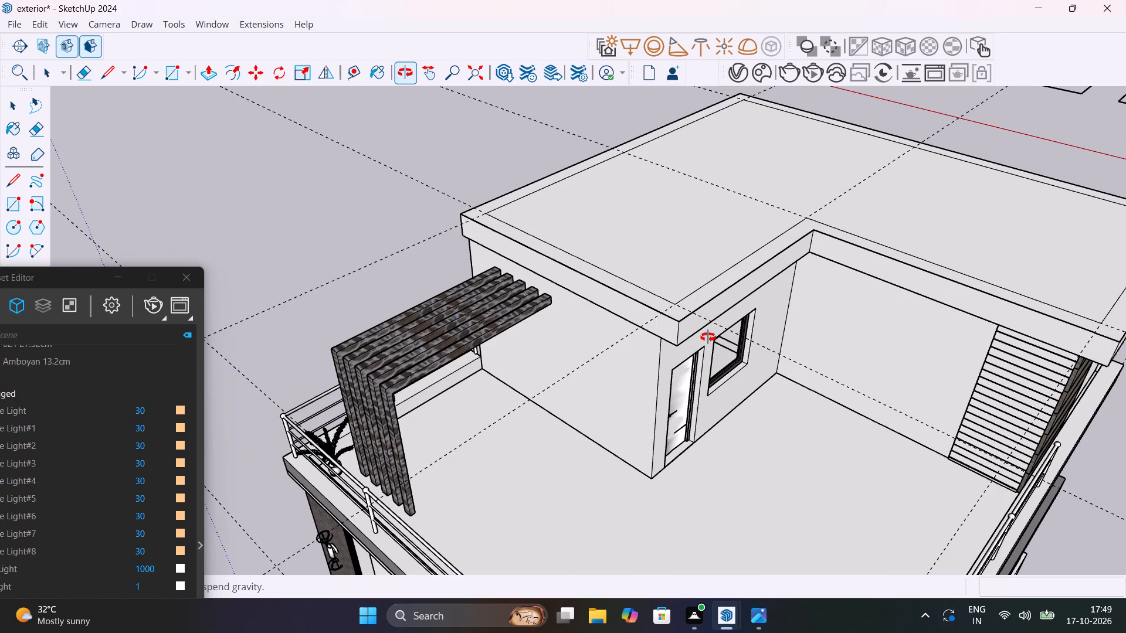
pyautogui.moveTo(708, 337); pyautogui.dragTo(596, 477, button='middle')
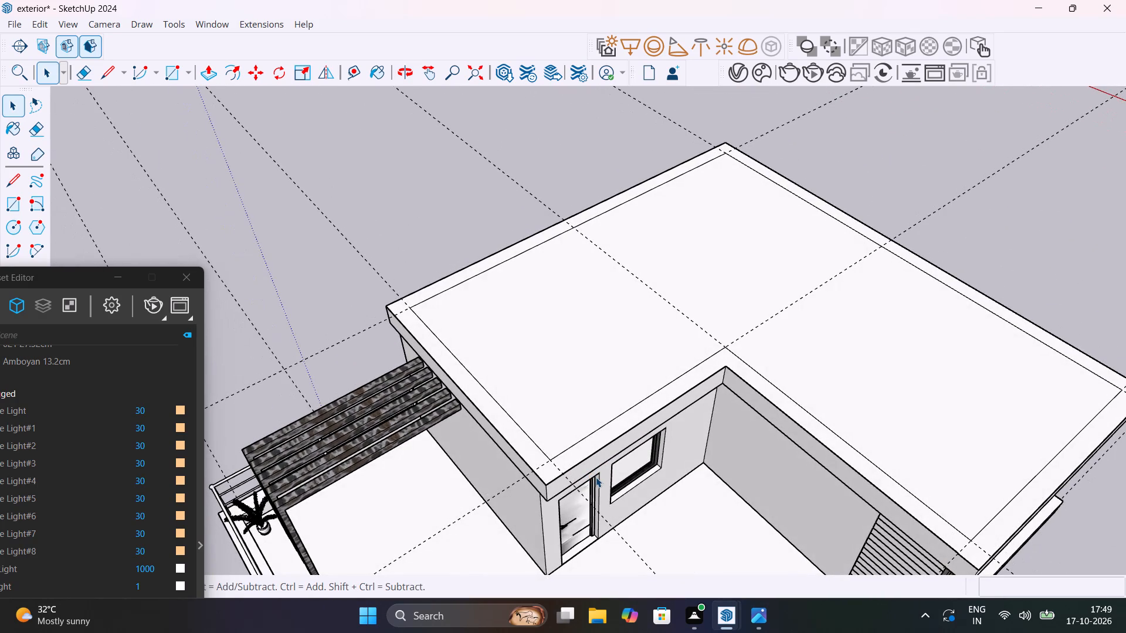
pyautogui.moveTo(597, 460); pyautogui.dragTo(653, 311, button='middle')
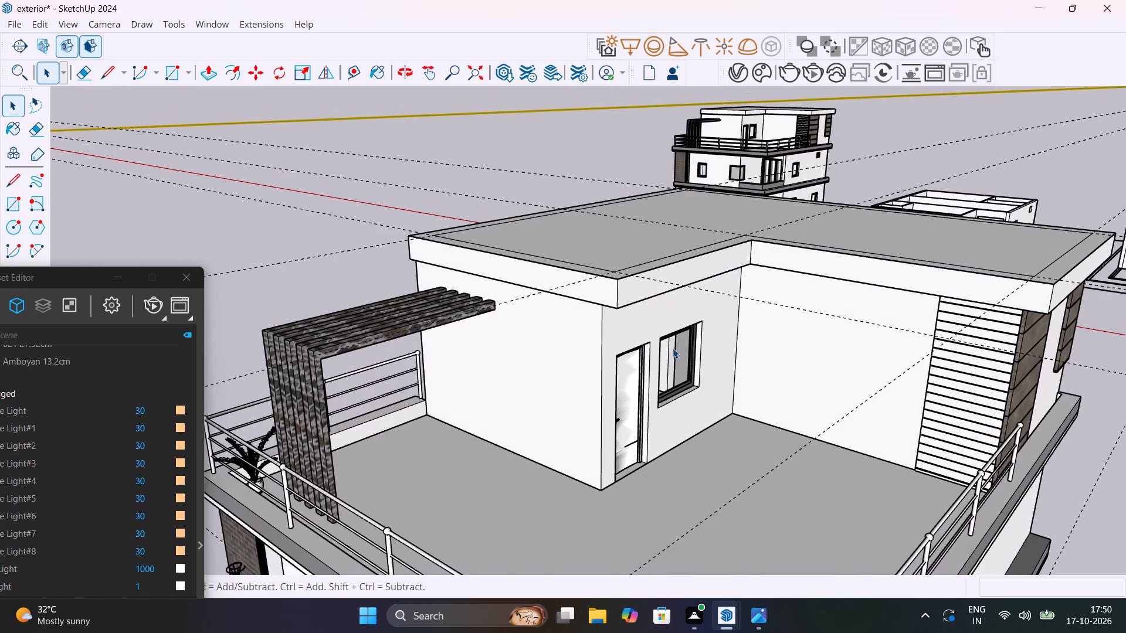
pyautogui.scroll(-10, 673, 348)
pyautogui.moveTo(697, 380); pyautogui.dragTo(709, 329, button='middle')
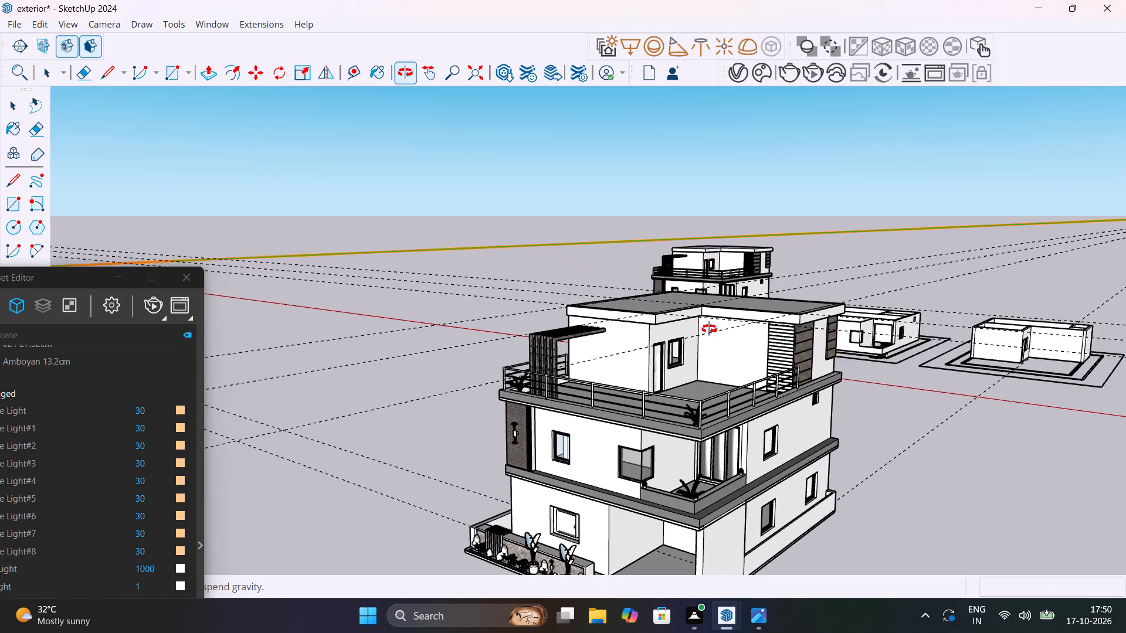
pyautogui.moveTo(709, 329); pyautogui.dragTo(732, 313, button='middle')
pyautogui.scroll(-3, 734, 387)
pyautogui.moveTo(739, 404); pyautogui.dragTo(754, 359, button='middle')
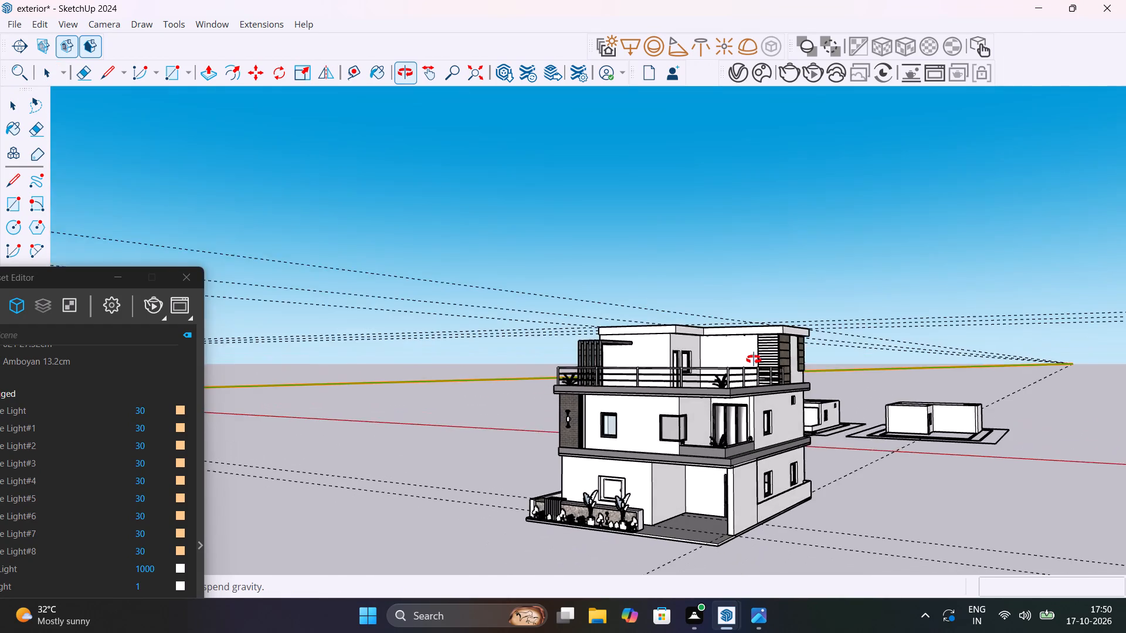
pyautogui.moveTo(754, 359); pyautogui.dragTo(735, 369, button='middle')
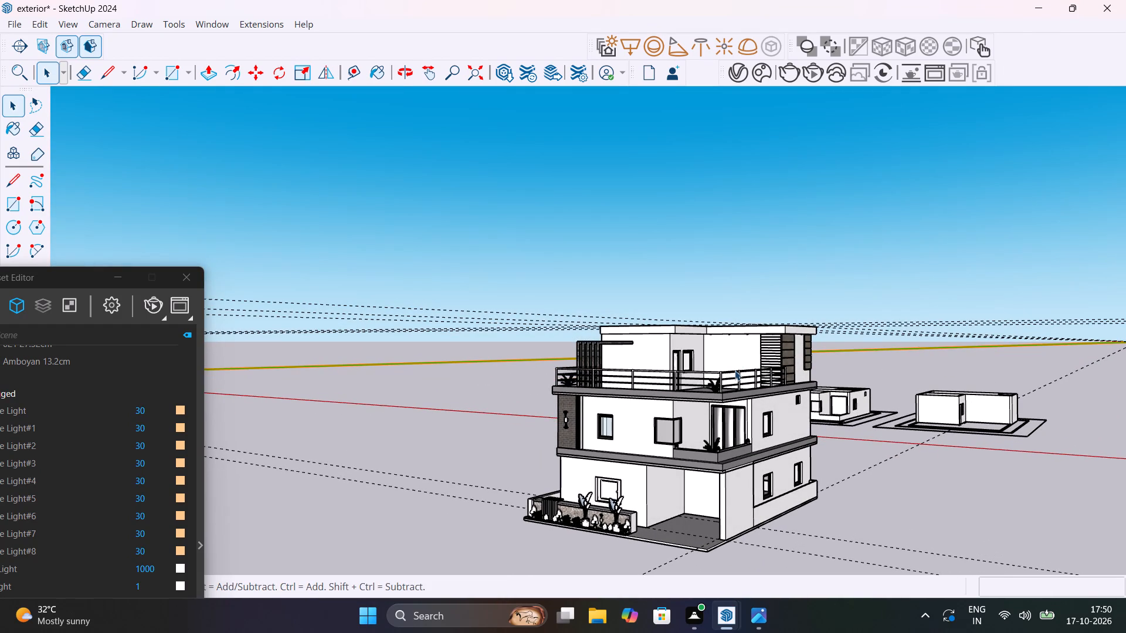
# Place a guide about 6 3/8" outside the border line, parallel to the top roof slab's recess edge above the door and window.
pyautogui.moveTo(727, 325); pyautogui.dragTo(725, 451, button='middle')
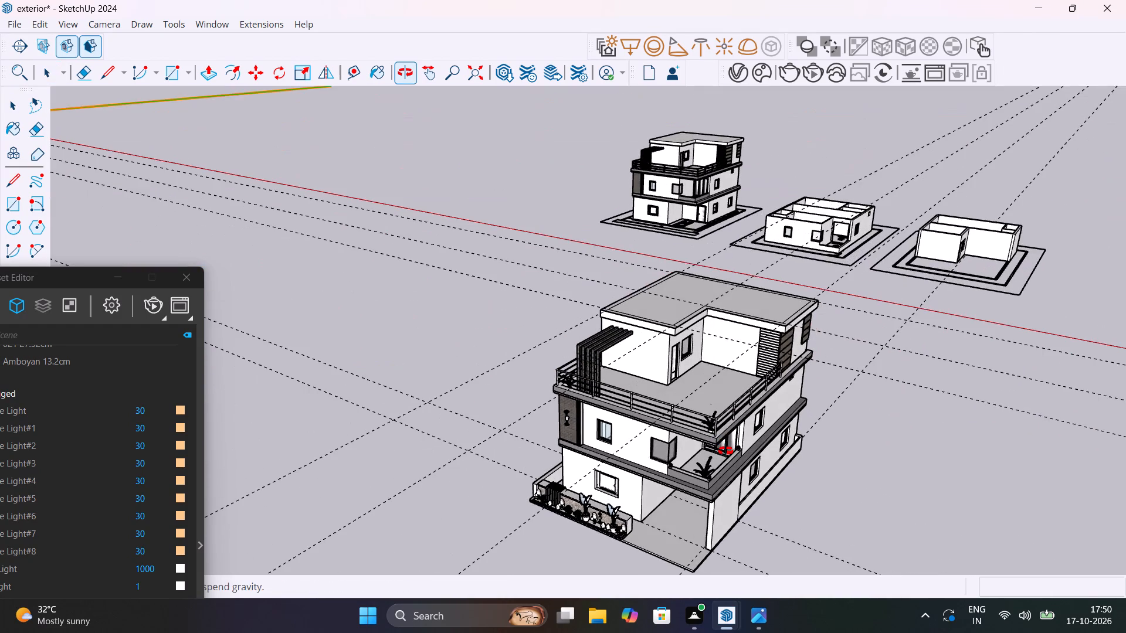
pyautogui.moveTo(725, 451); pyautogui.dragTo(725, 451, button='middle')
pyautogui.scroll(17, 690, 312)
pyautogui.moveTo(669, 372); pyautogui.dragTo(683, 405, button='middle')
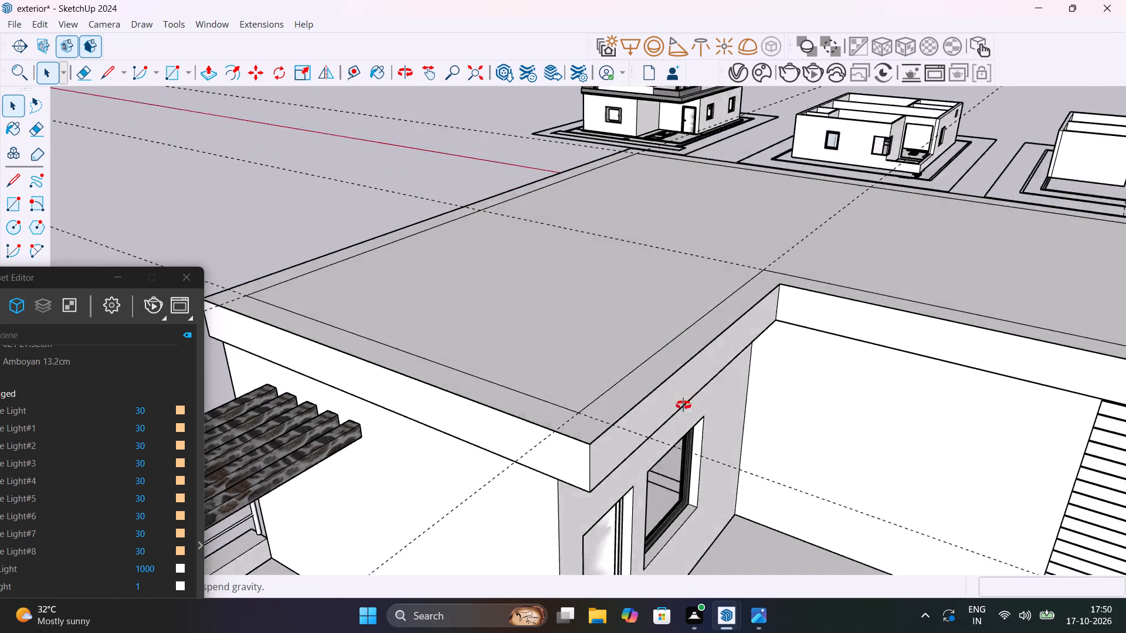
pyautogui.moveTo(683, 405); pyautogui.dragTo(676, 463, button='middle')
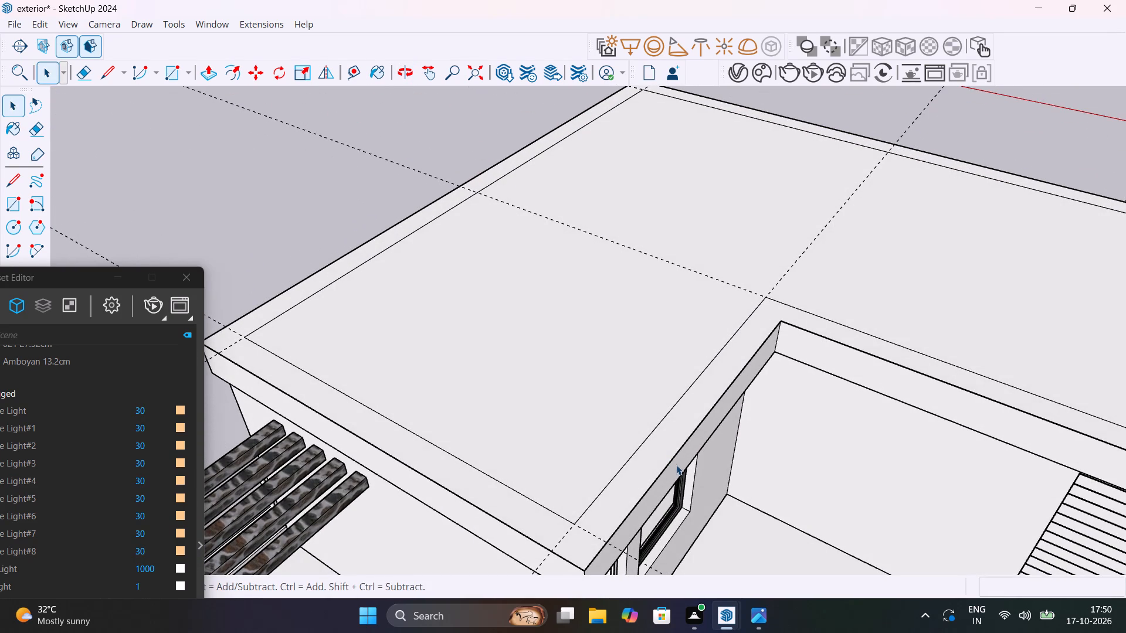
pyautogui.press('l')
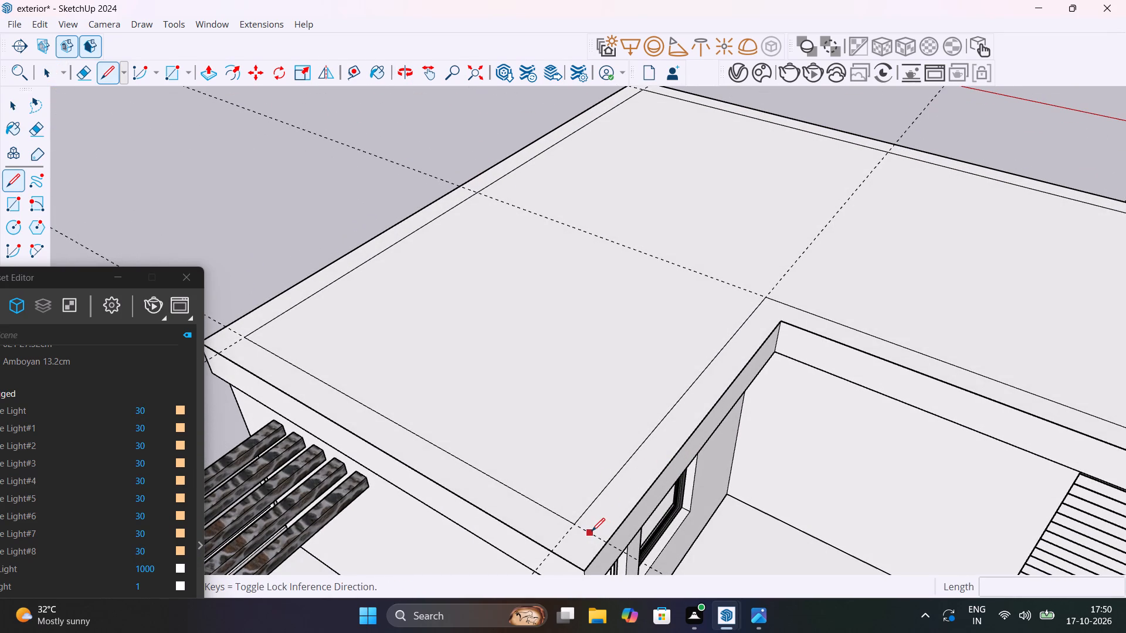
pyautogui.press('Escape')
pyautogui.press('t')
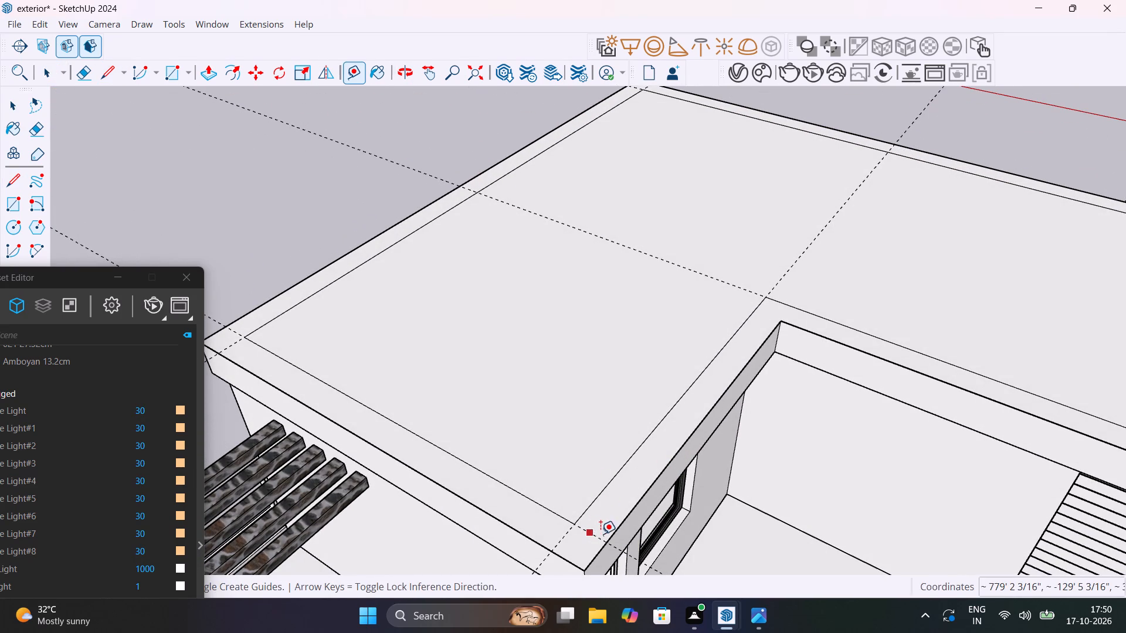
pyautogui.click(608, 544)
pyautogui.press('Escape')
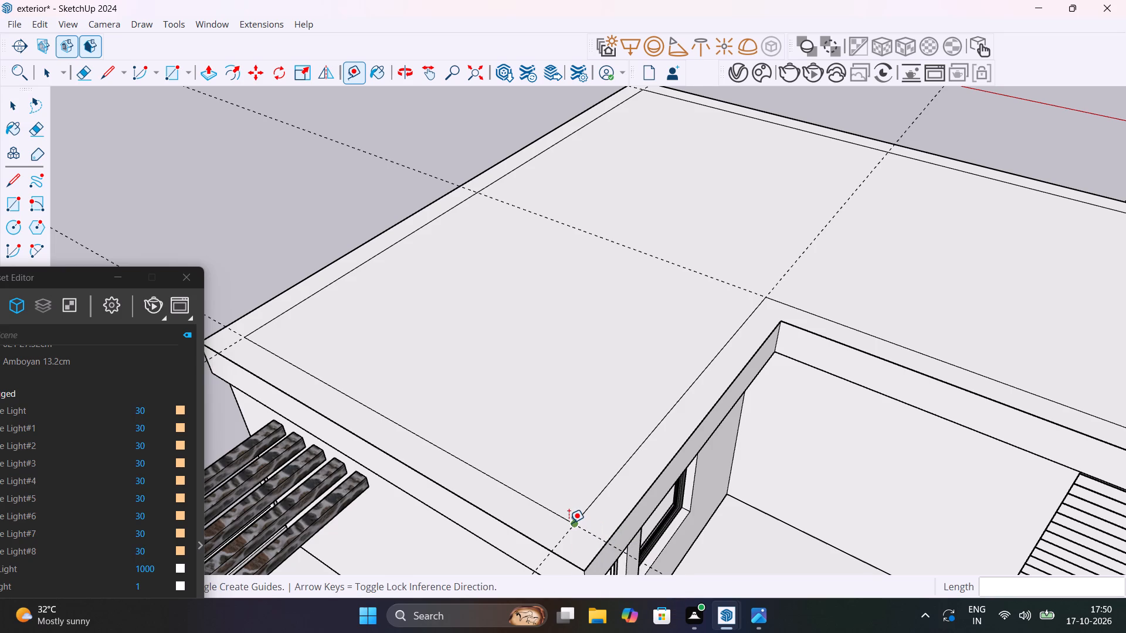
pyautogui.click(593, 536)
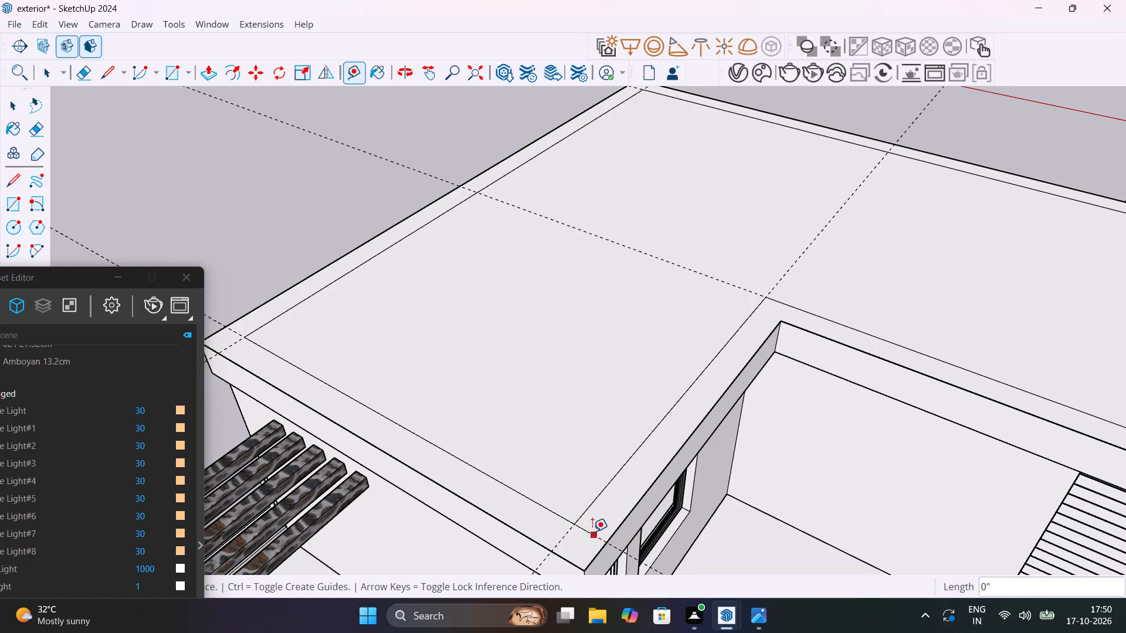
pyautogui.press('Escape')
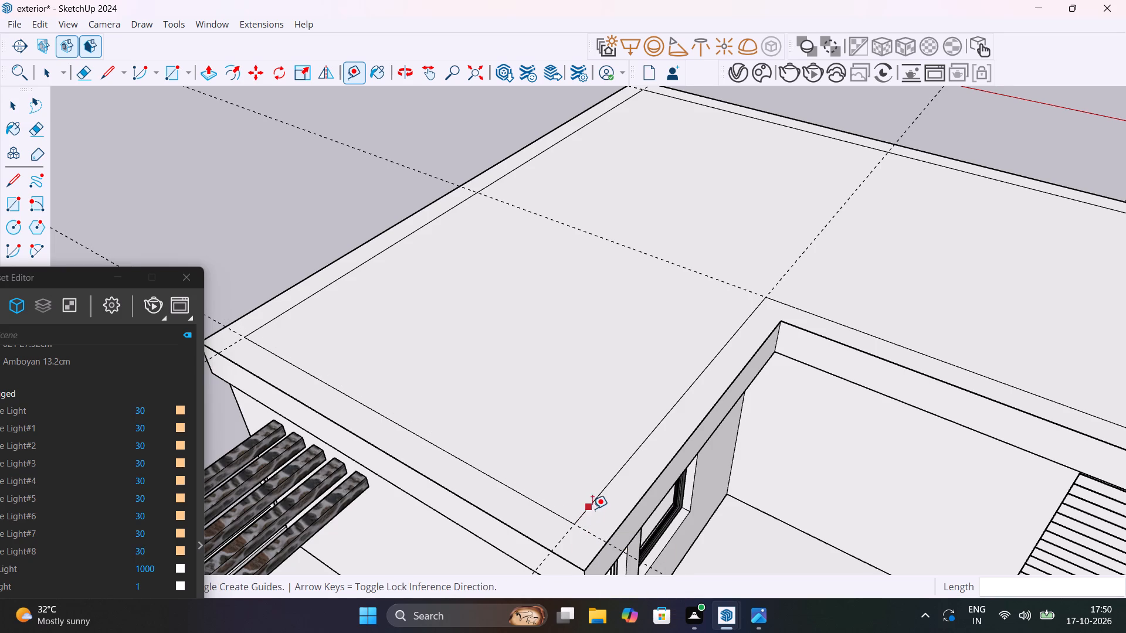
pyautogui.click(591, 504)
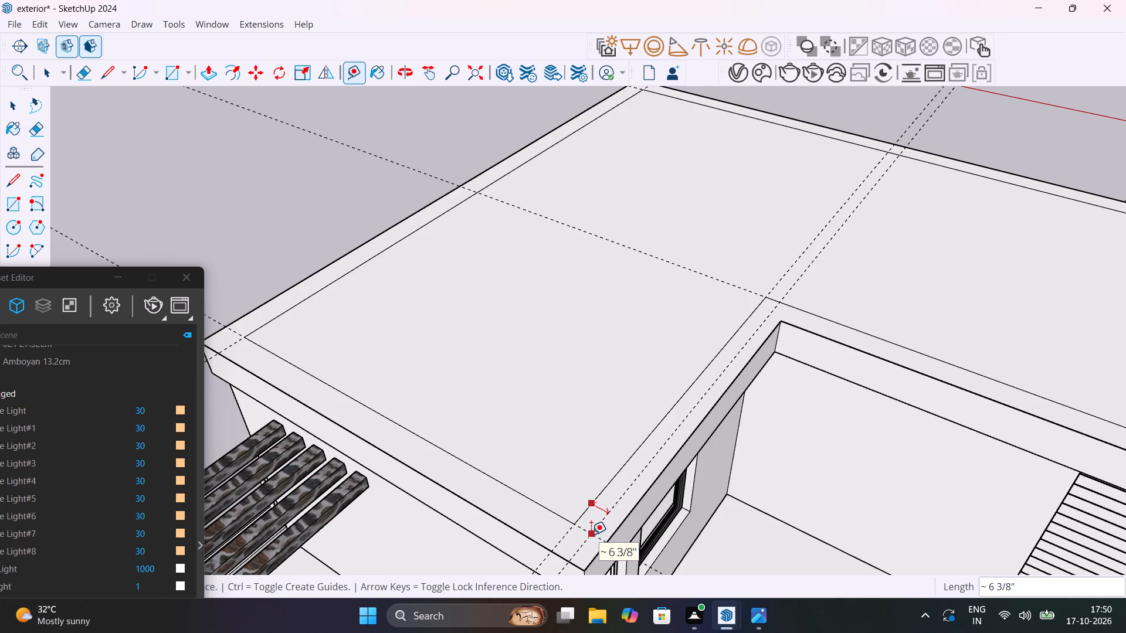
pyautogui.click(591, 535)
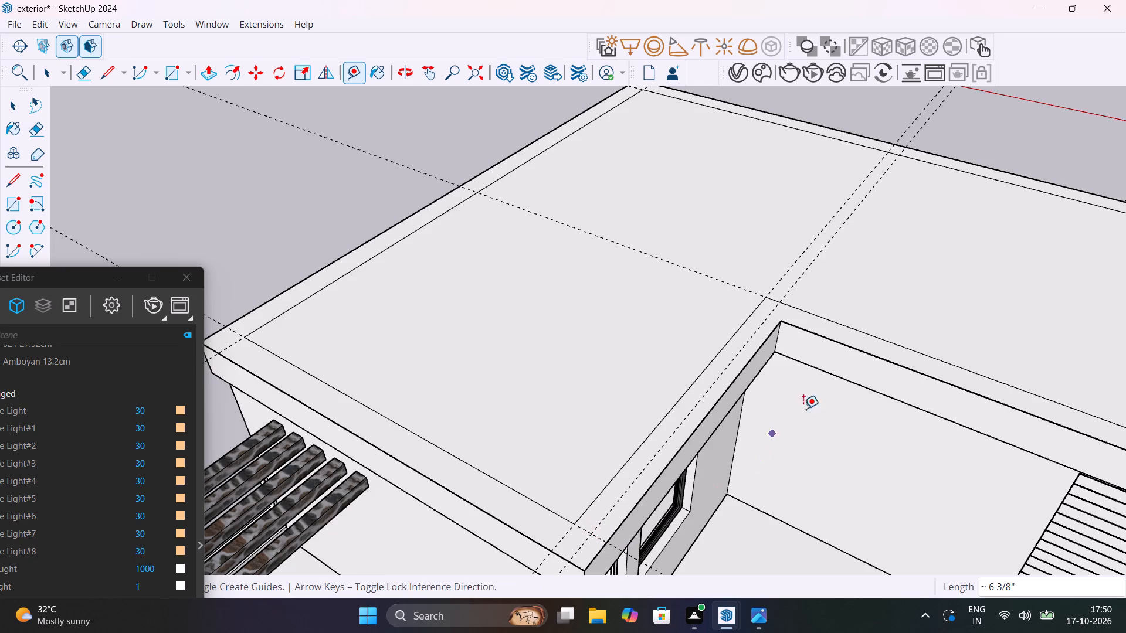
# Place a second guide about 6 3/8" outside the border line, parallel to the slab's recess edge above the louvred panel.
pyautogui.keyDown('shift'); pyautogui.moveTo(844, 418); pyautogui.dragTo(579, 440, button='middle'); pyautogui.keyUp('shift')
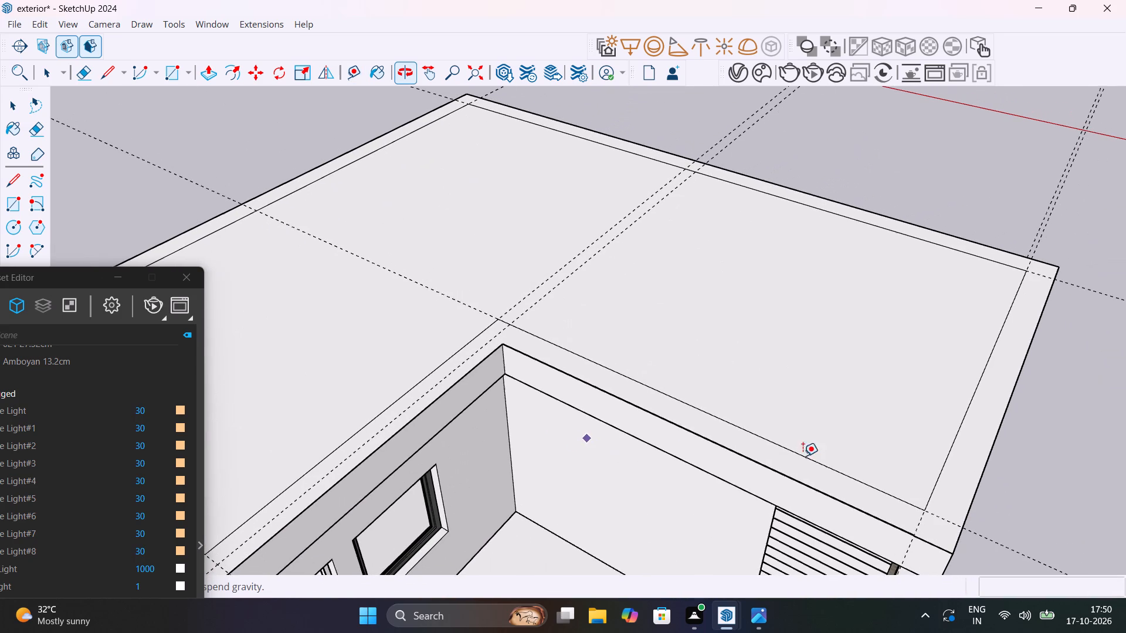
pyautogui.click(898, 495)
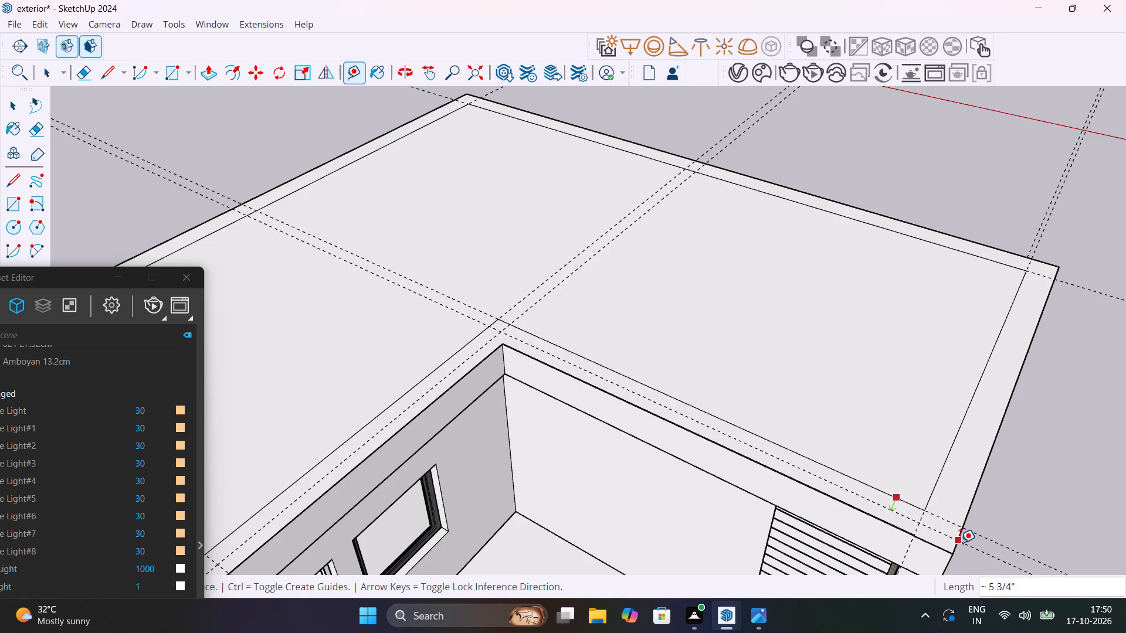
pyautogui.click(958, 542)
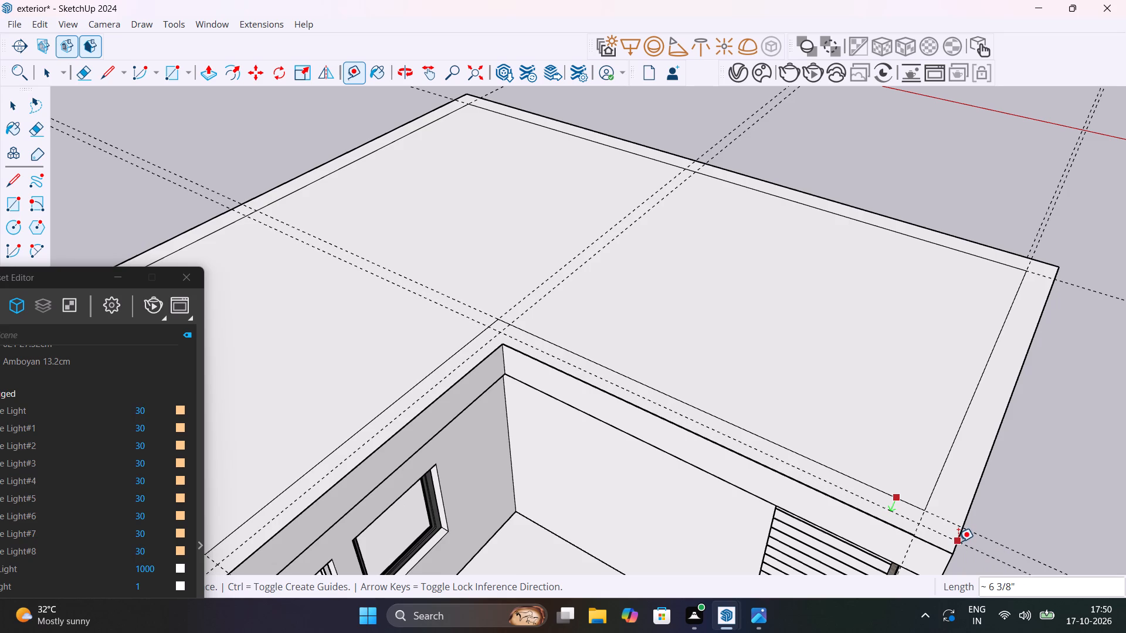
pyautogui.scroll(-7, 853, 474)
pyautogui.press('space')
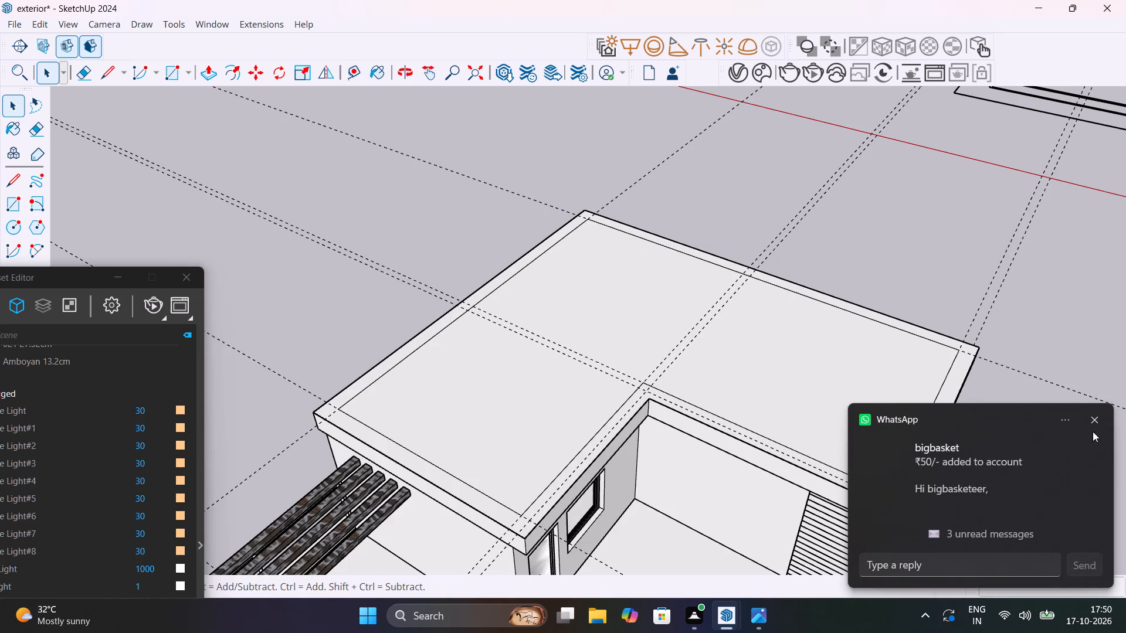
pyautogui.click(1095, 424)
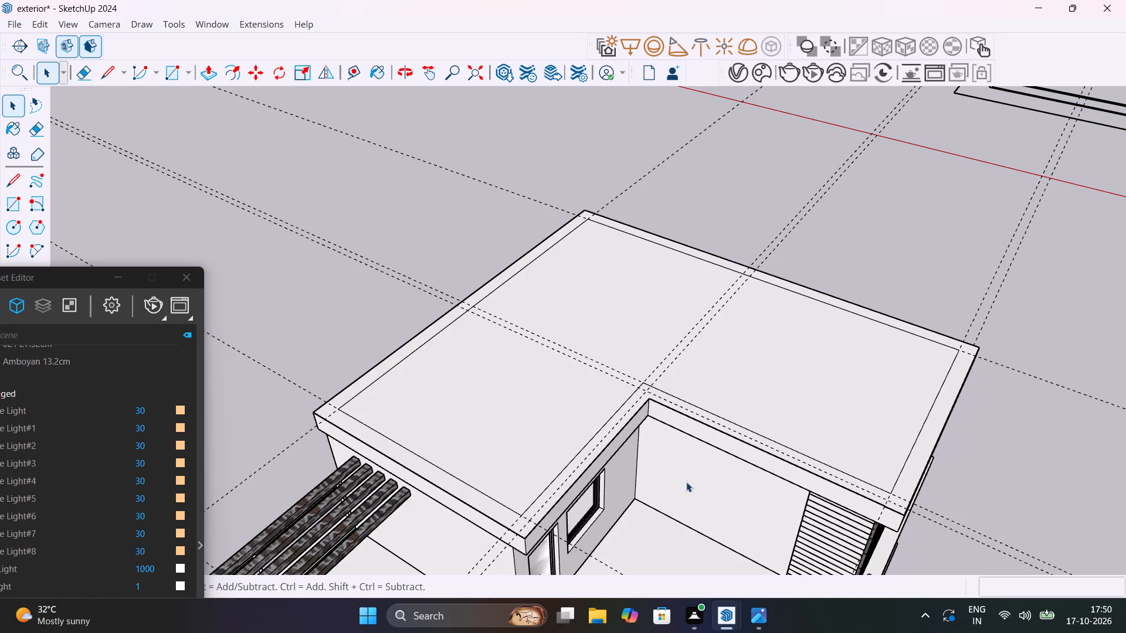
# Set up a MajRail railing of Type C with 36" height and zero offsets, and start drawing it.
pyautogui.moveTo(696, 463); pyautogui.dragTo(833, 417, button='middle')
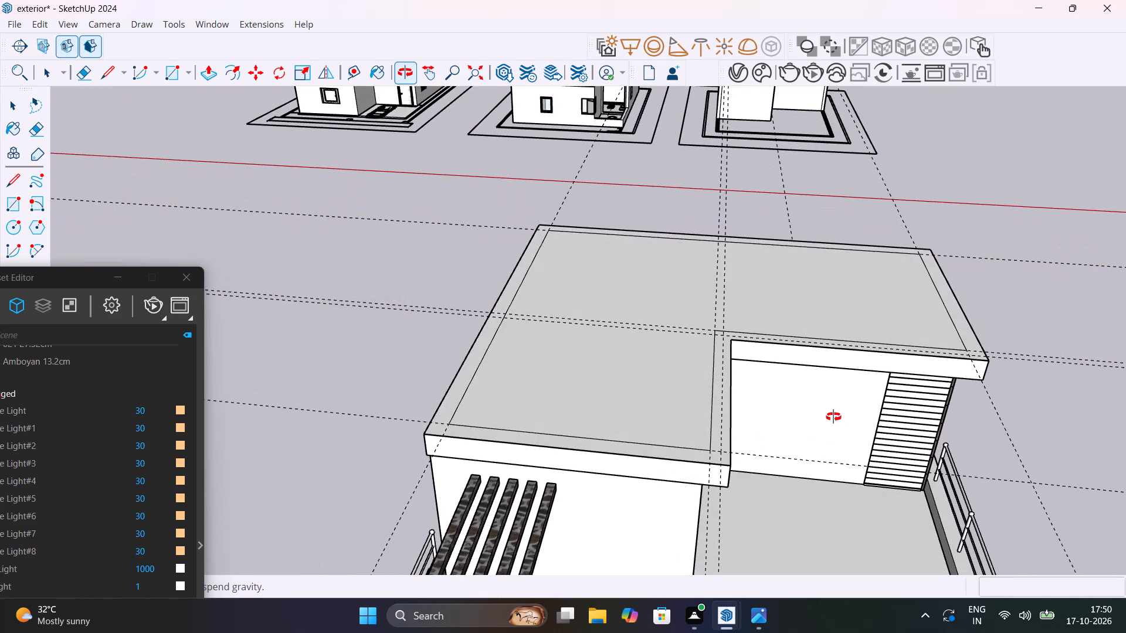
pyautogui.moveTo(833, 417); pyautogui.dragTo(580, 466, button='middle')
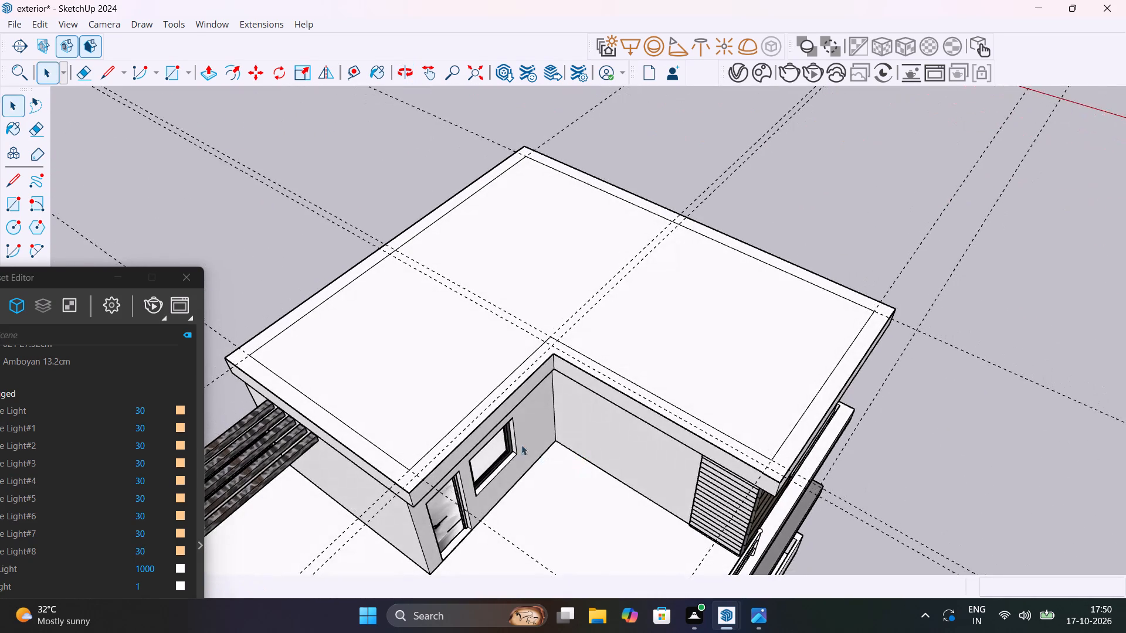
pyautogui.click(249, 26)
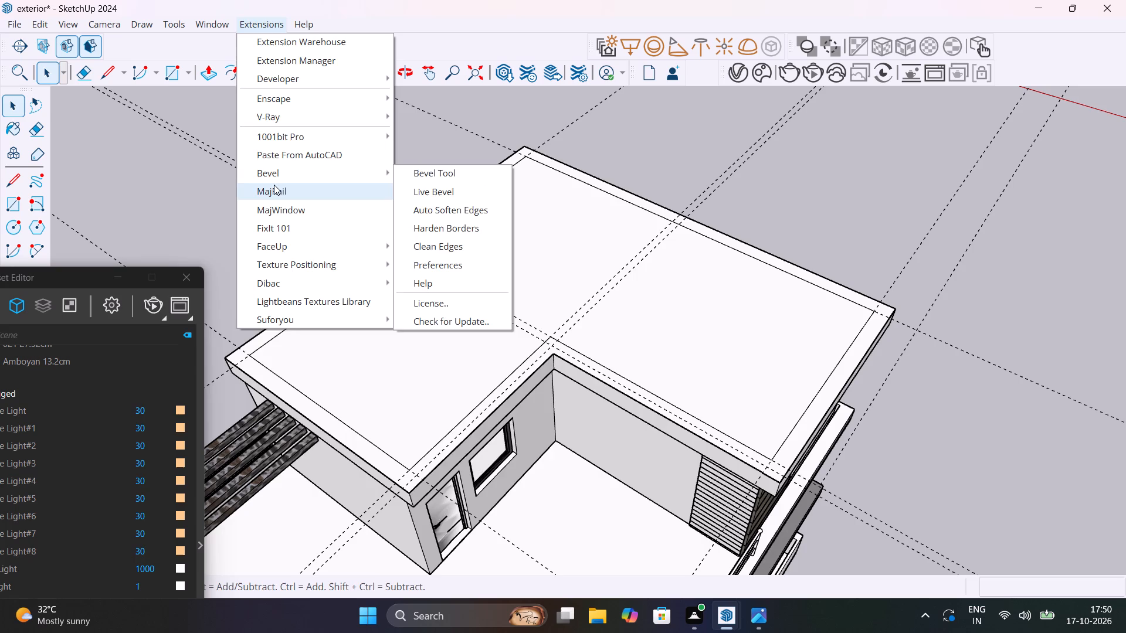
pyautogui.click(274, 185)
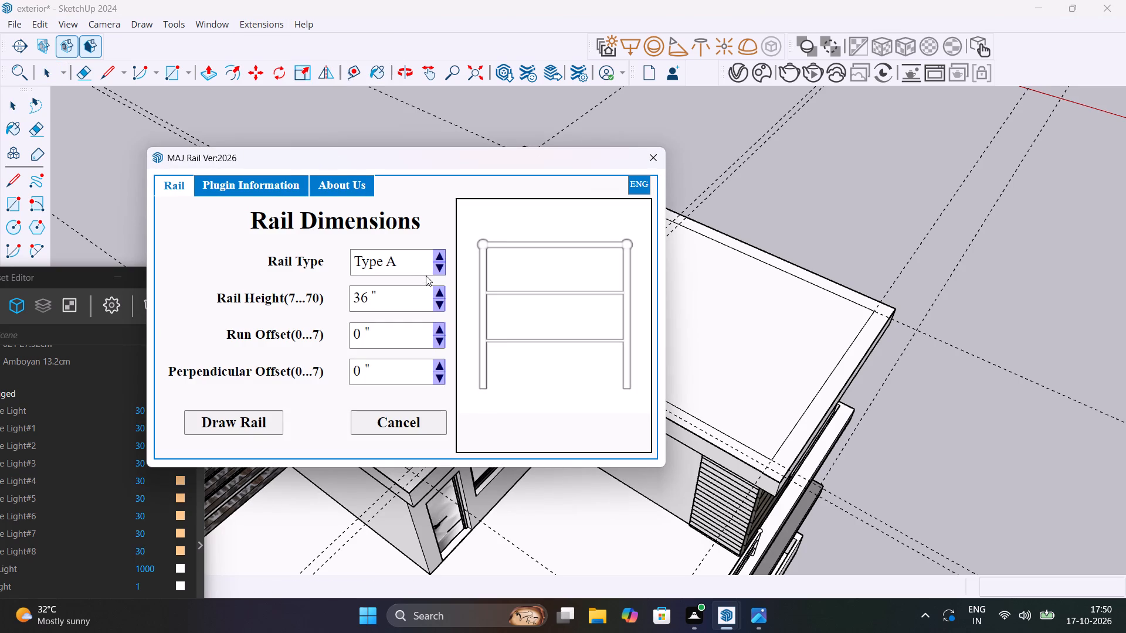
pyautogui.click(440, 264)
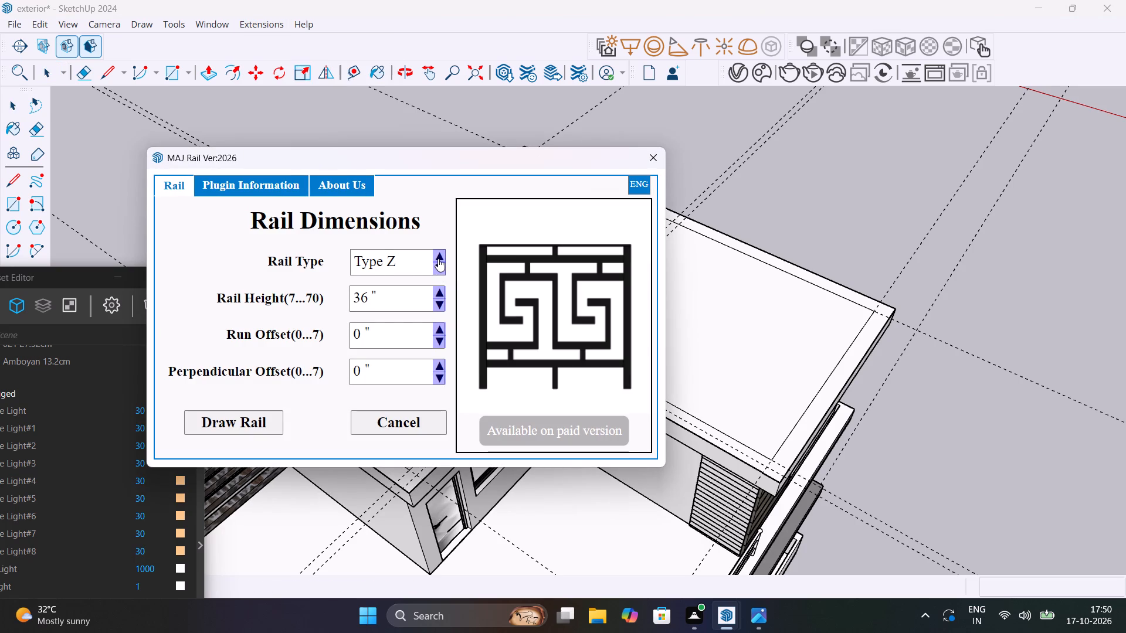
pyautogui.click(438, 258)
pyautogui.click(438, 258)
pyautogui.click(438, 258)
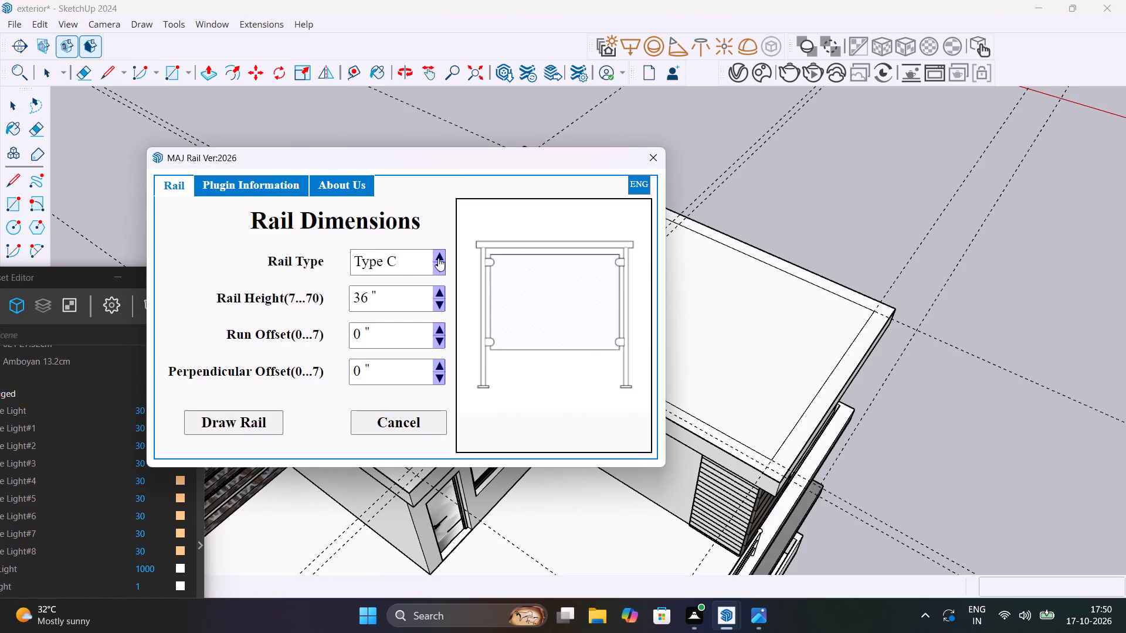
pyautogui.click(440, 265)
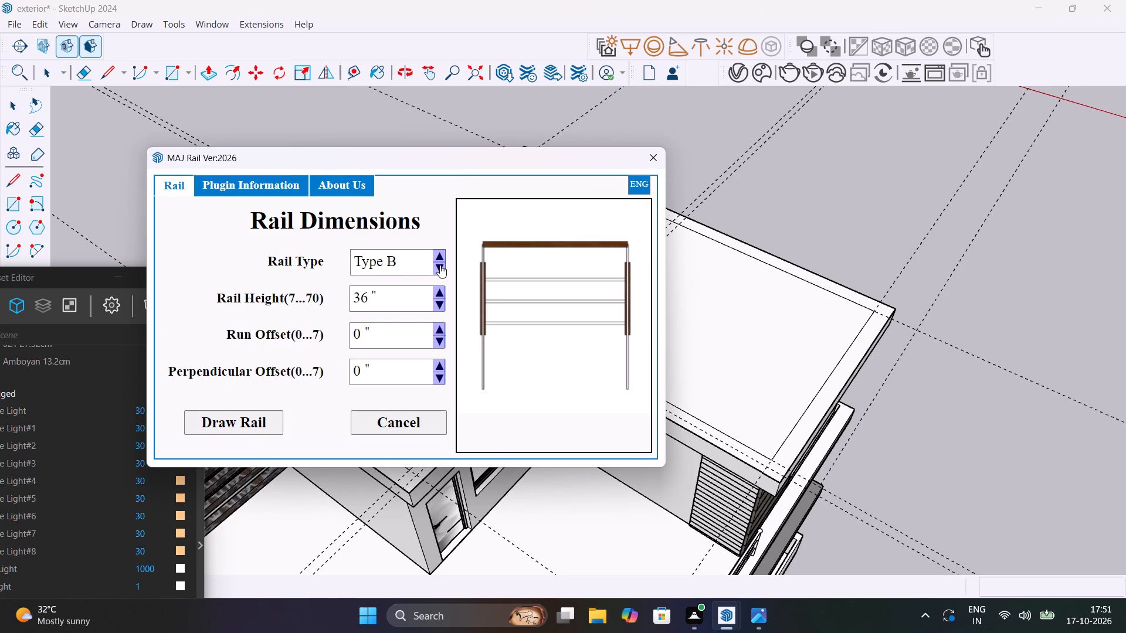
pyautogui.click(437, 257)
pyautogui.click(229, 413)
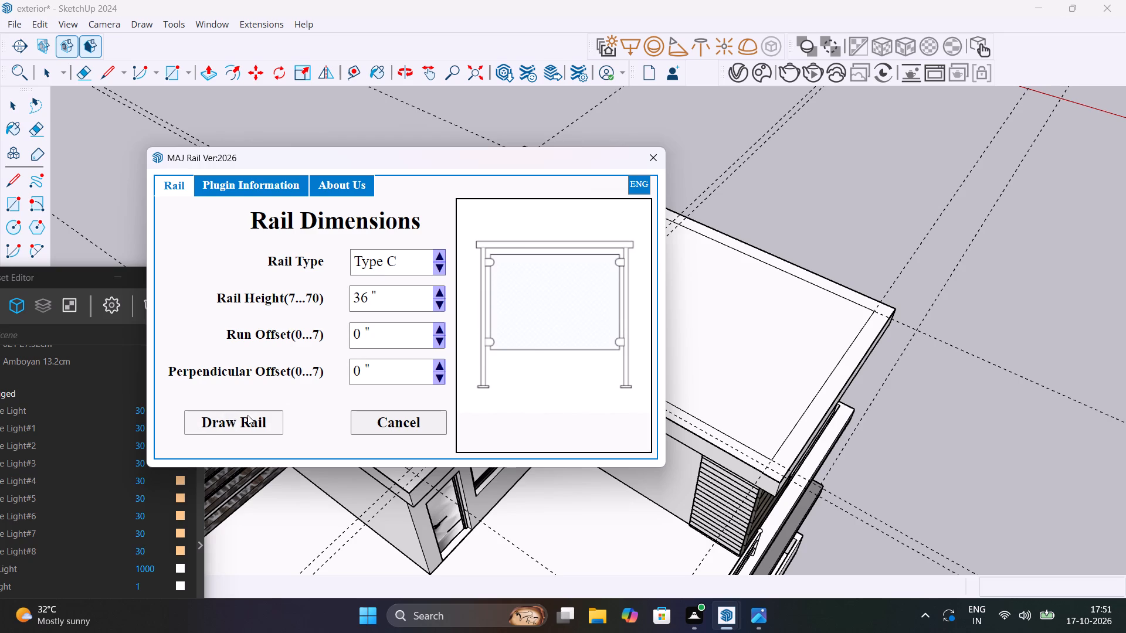
# Draw the railing with six poles about 4' to 6' apart along both guides, from above the door round the recess corner to the louvred panel's end.
pyautogui.scroll(5, 422, 482)
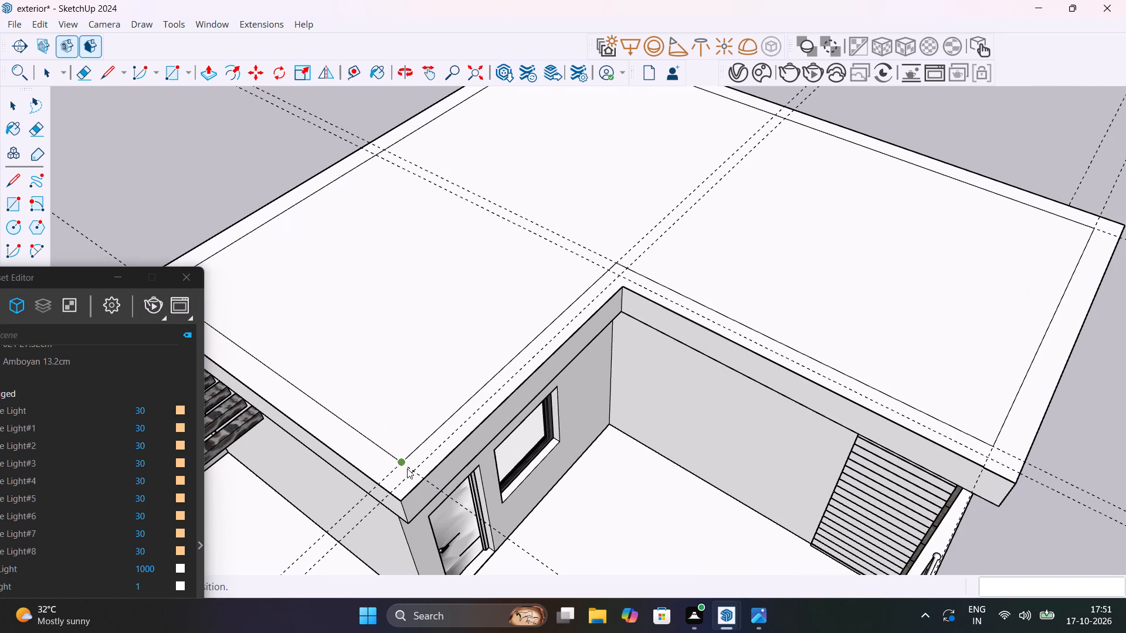
pyautogui.click(413, 472)
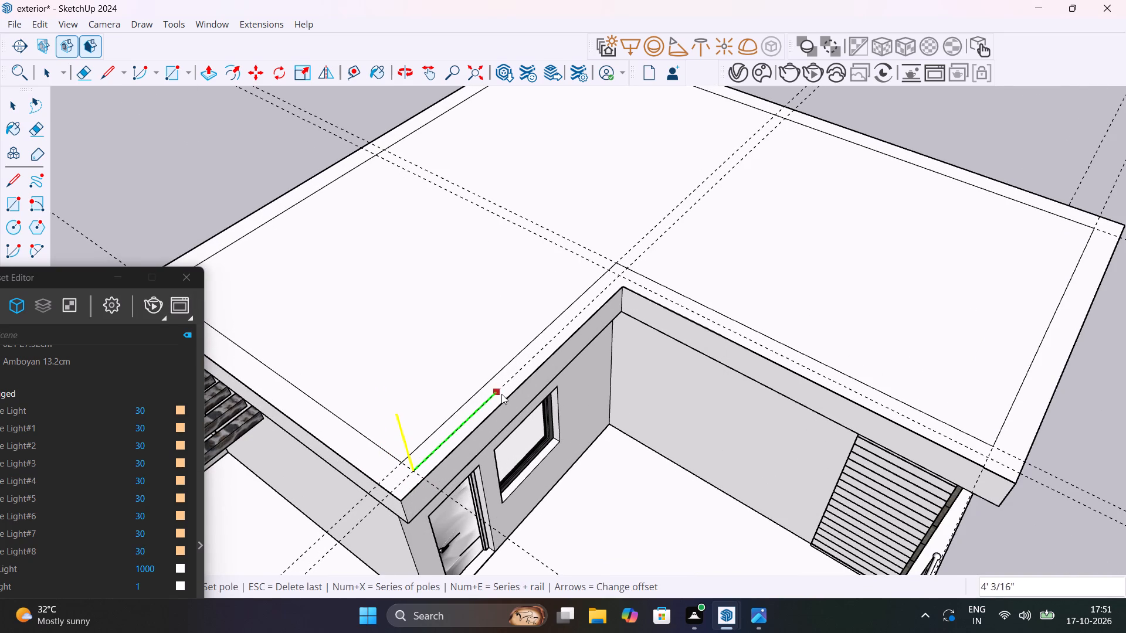
pyautogui.click(537, 355)
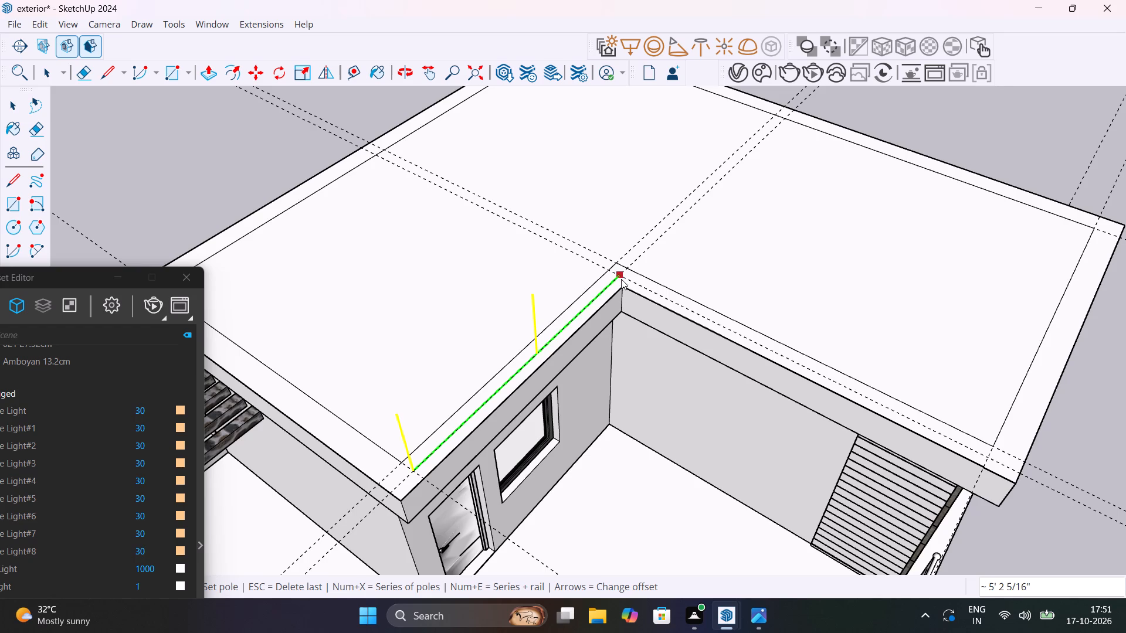
pyautogui.click(621, 278)
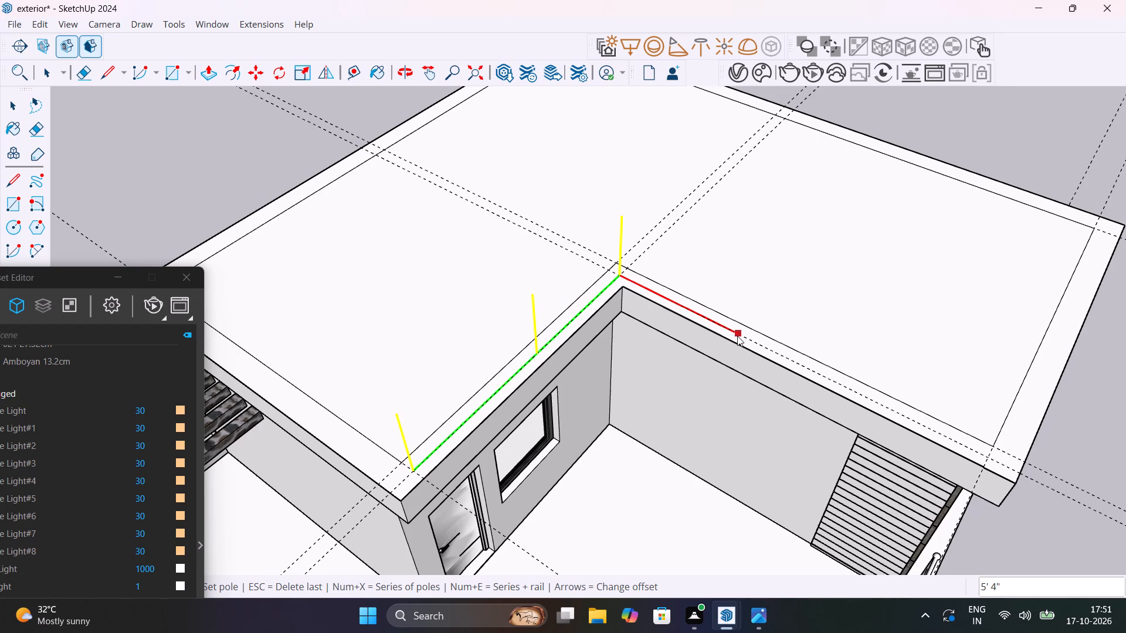
pyautogui.click(737, 336)
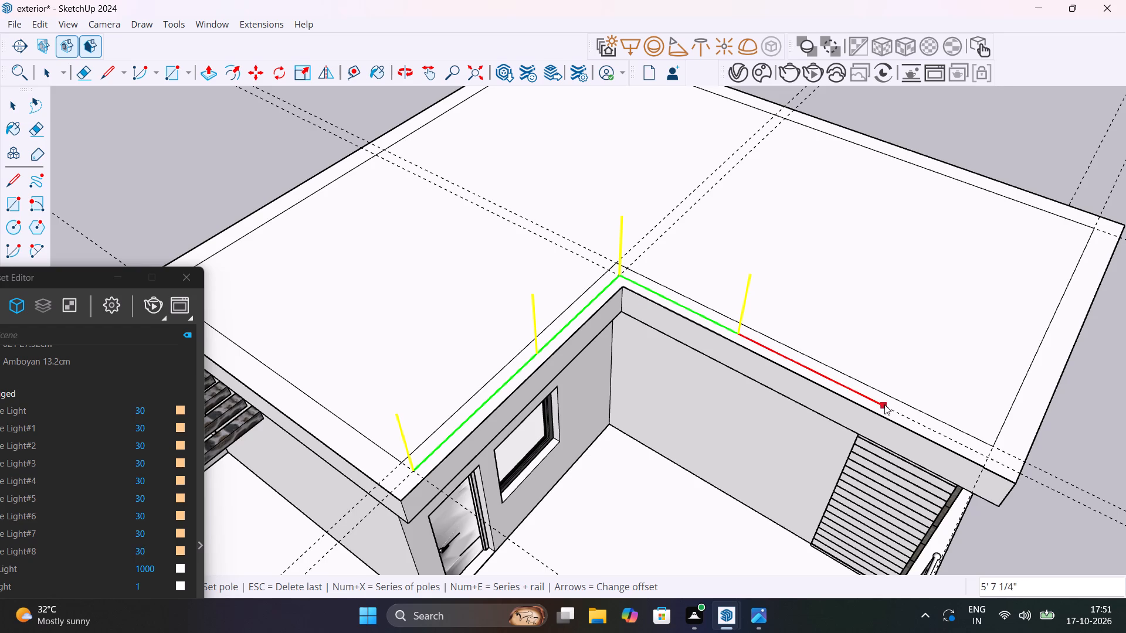
pyautogui.click(891, 408)
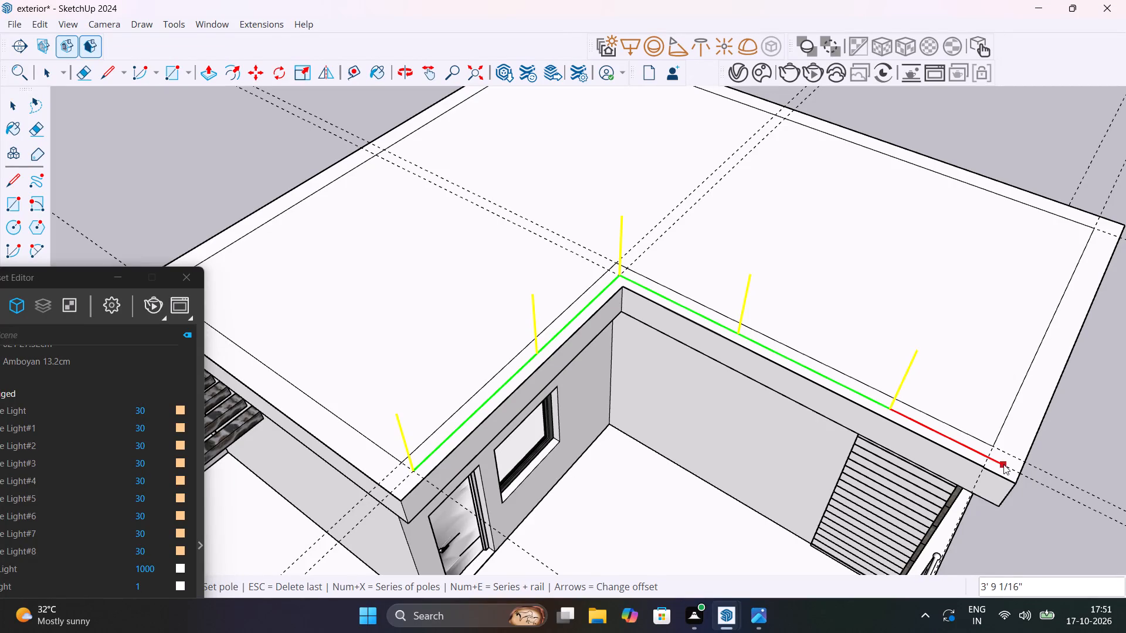
pyautogui.doubleClick(1003, 464)
pyautogui.click(1003, 464)
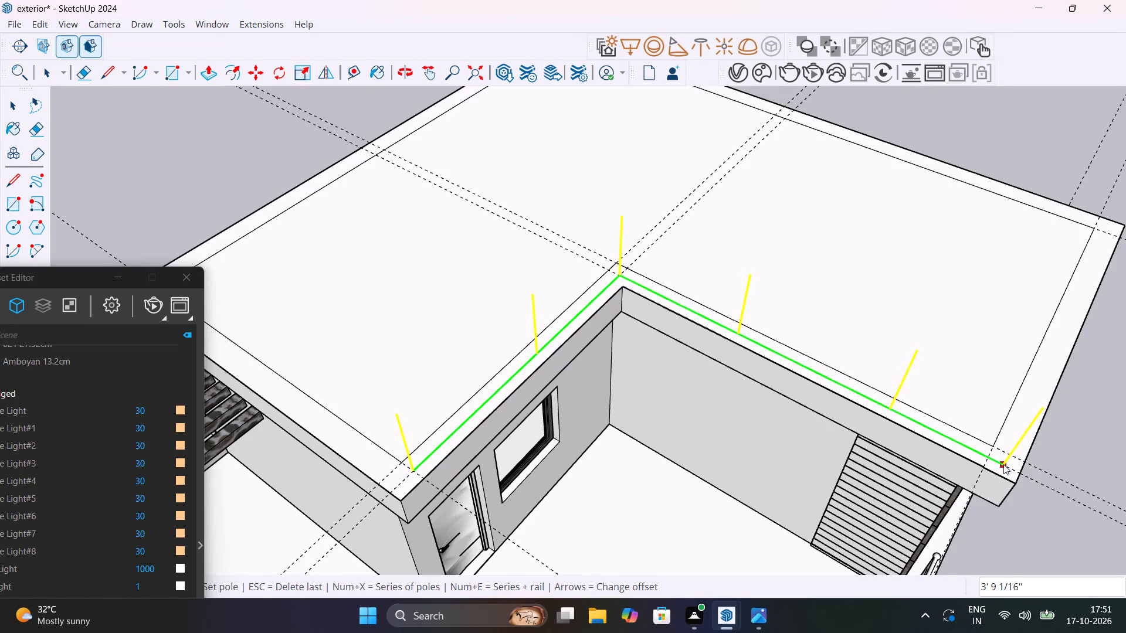
pyautogui.doubleClick(1003, 464)
# Draw a line across the top roof slab's border strip, from the border line's corner beside the railing's end to the slab edge.
pyautogui.moveTo(880, 397); pyautogui.dragTo(823, 283, button='middle')
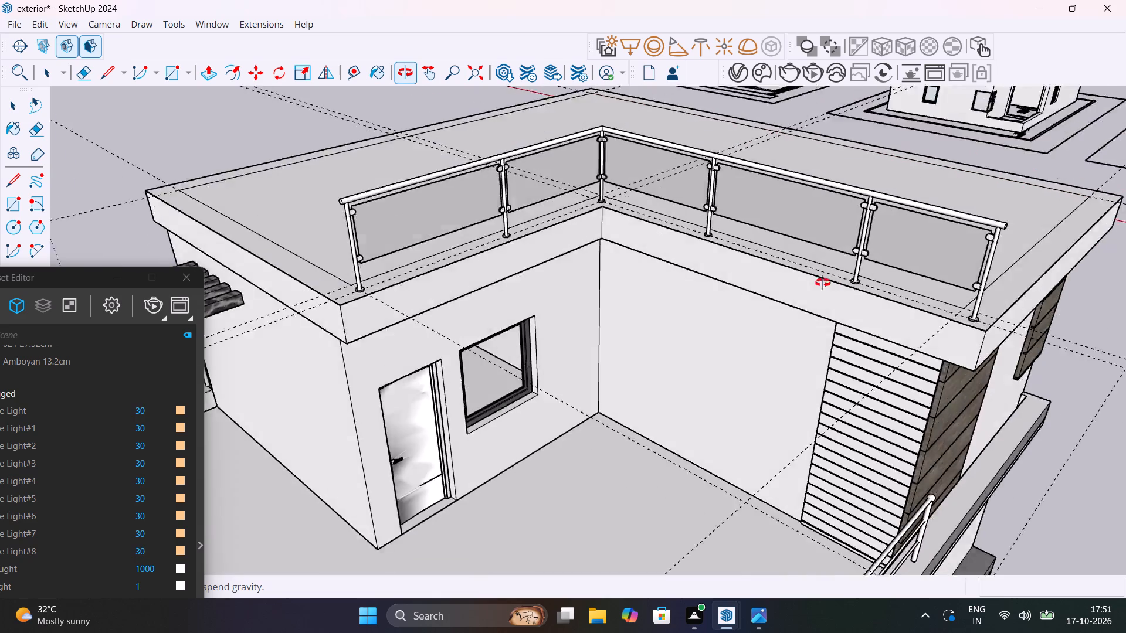
pyautogui.moveTo(823, 283); pyautogui.dragTo(614, 318, button='middle')
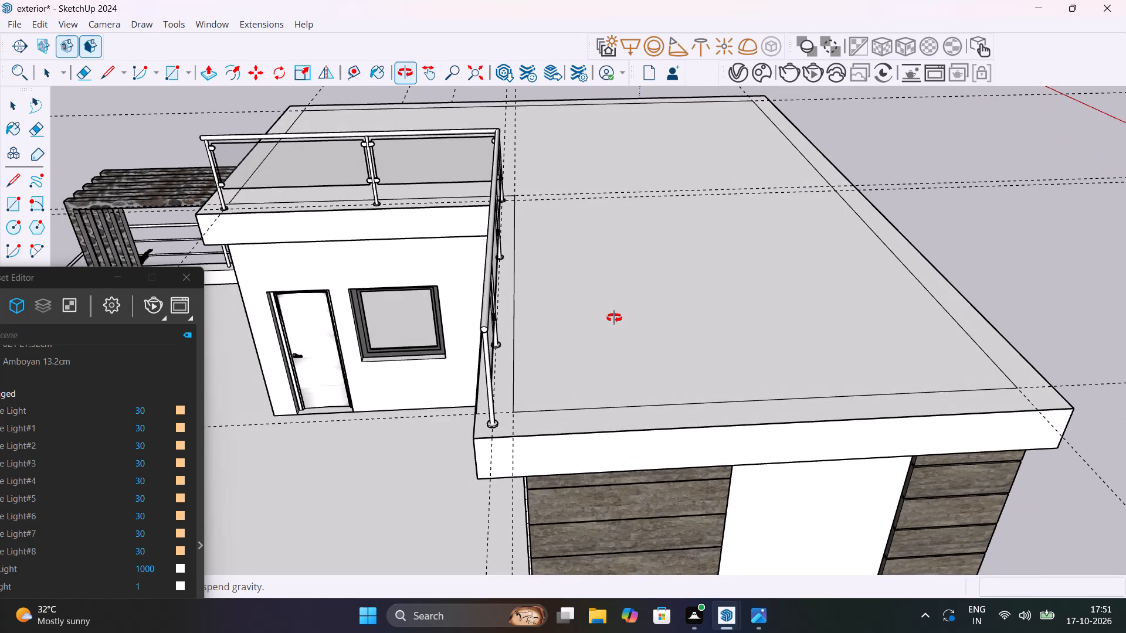
pyautogui.moveTo(614, 318); pyautogui.dragTo(625, 305, button='middle')
pyautogui.scroll(3, 538, 430)
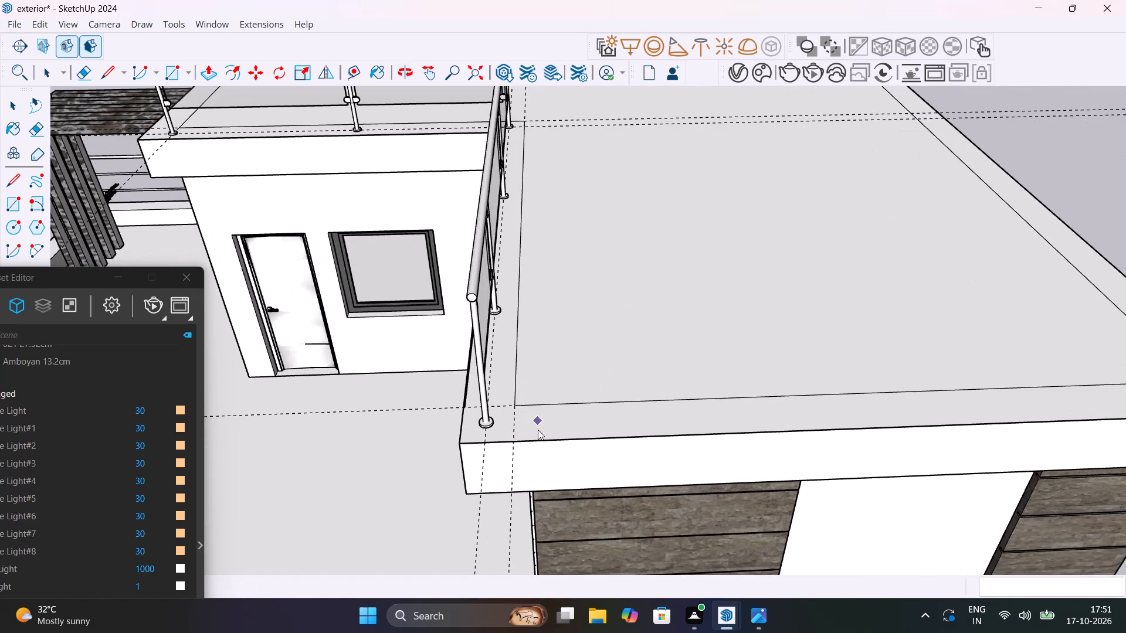
pyautogui.press('space')
pyautogui.press('l')
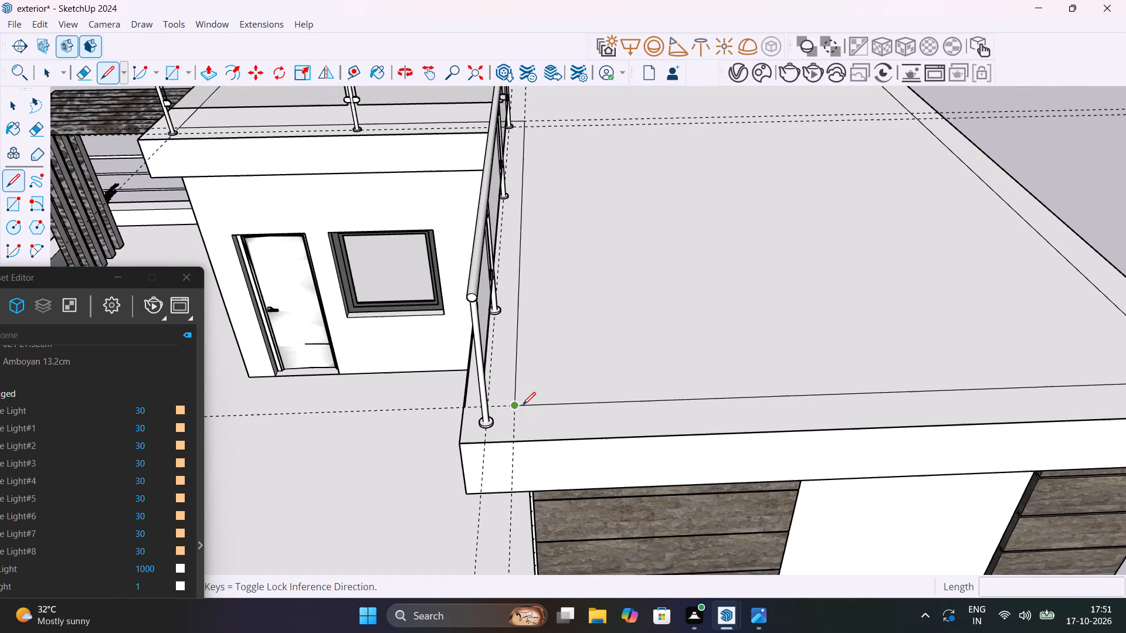
pyautogui.click(518, 404)
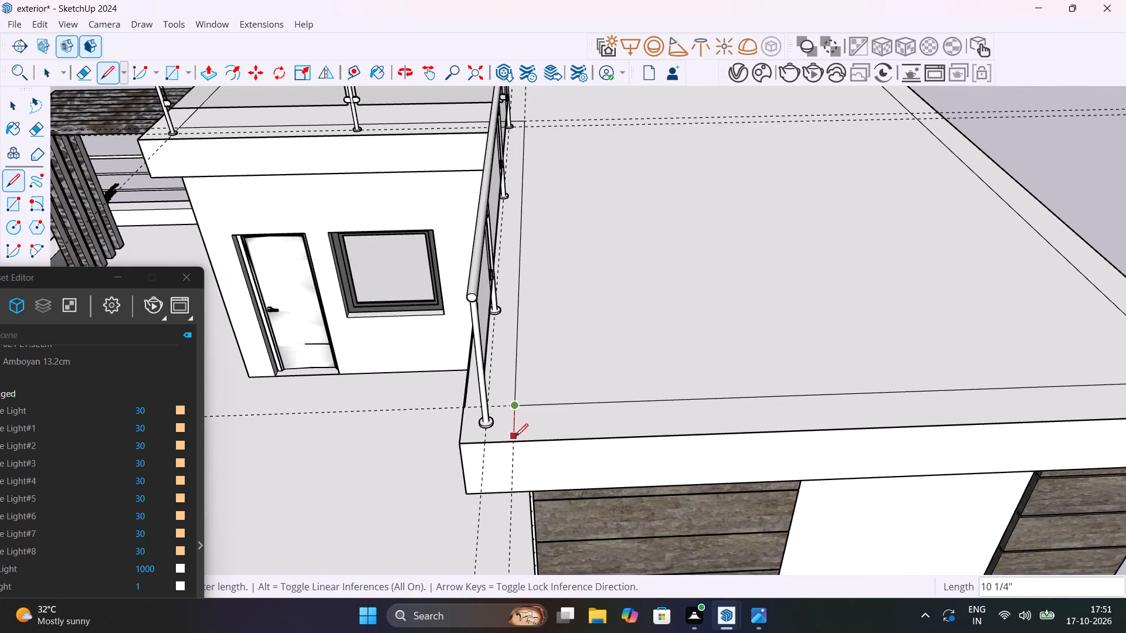
pyautogui.click(515, 438)
# Draw a 1' by 15' 6" rectangle on the border strip above the pergola side, from the recess edge to the slab's outer corner.
pyautogui.scroll(-10, 524, 428)
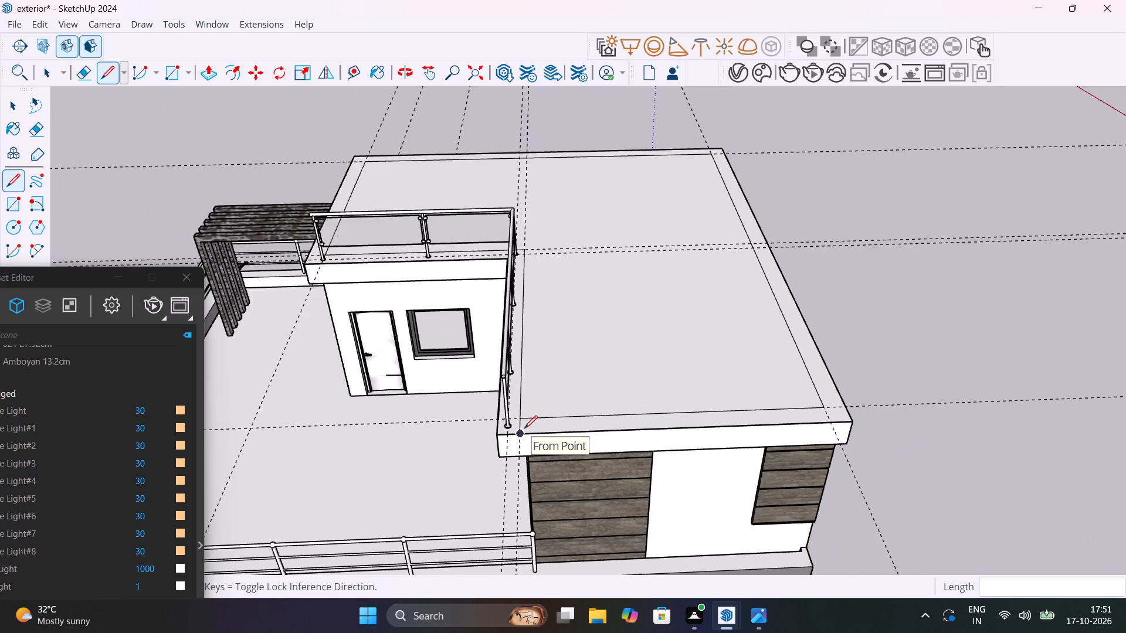
pyautogui.scroll(8, 335, 257)
pyautogui.moveTo(345, 301); pyautogui.dragTo(515, 307, button='middle')
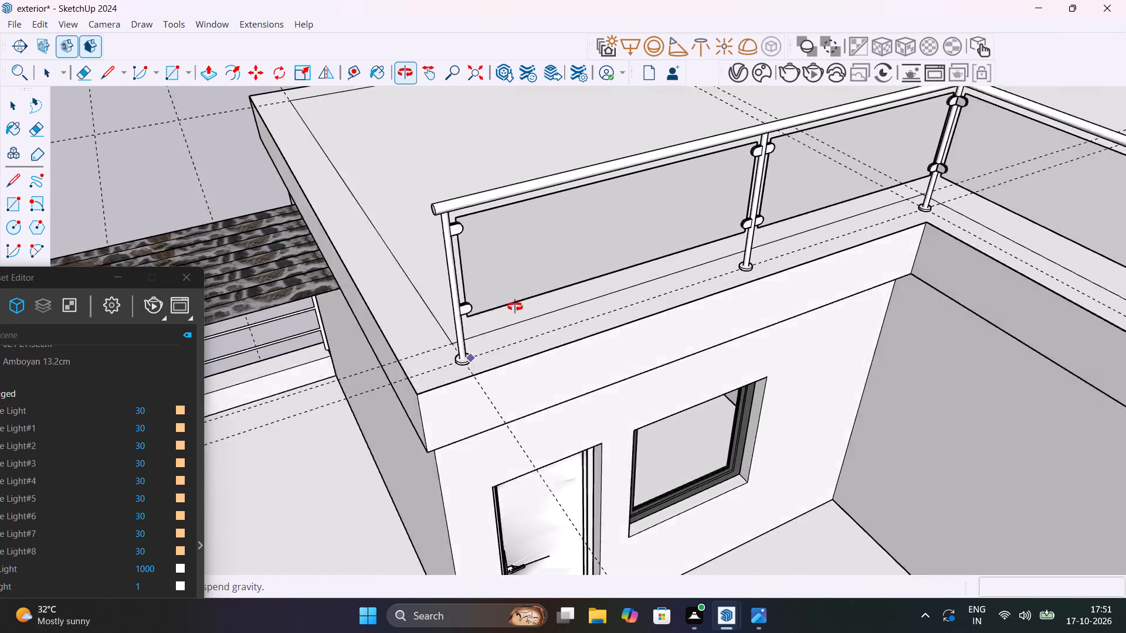
pyautogui.moveTo(515, 307); pyautogui.dragTo(638, 323, button='middle')
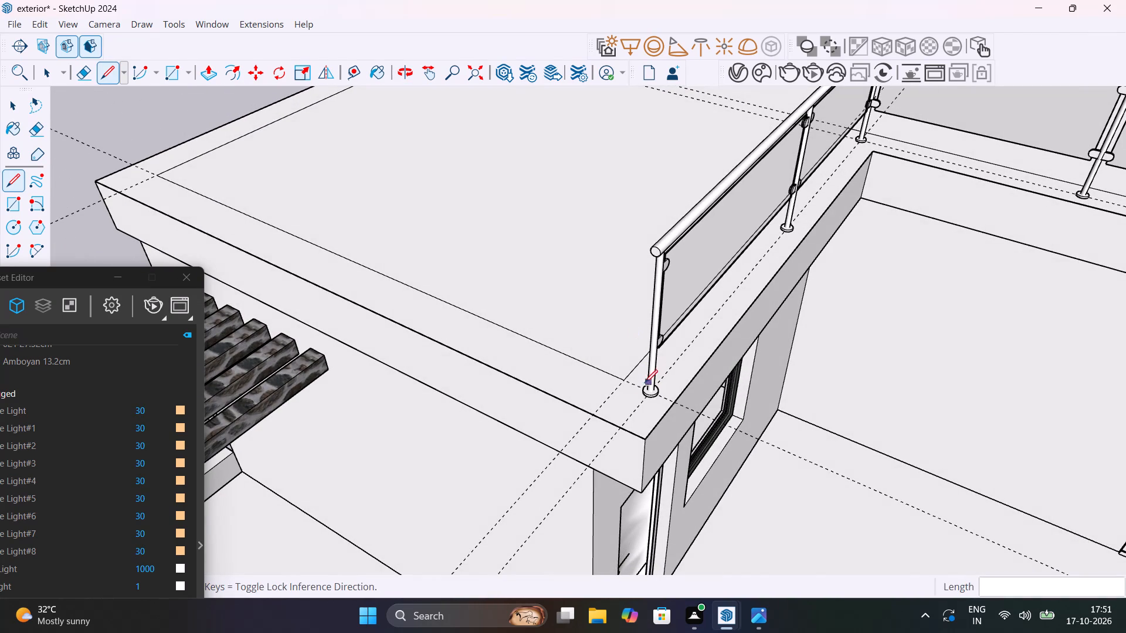
pyautogui.scroll(8, 621, 385)
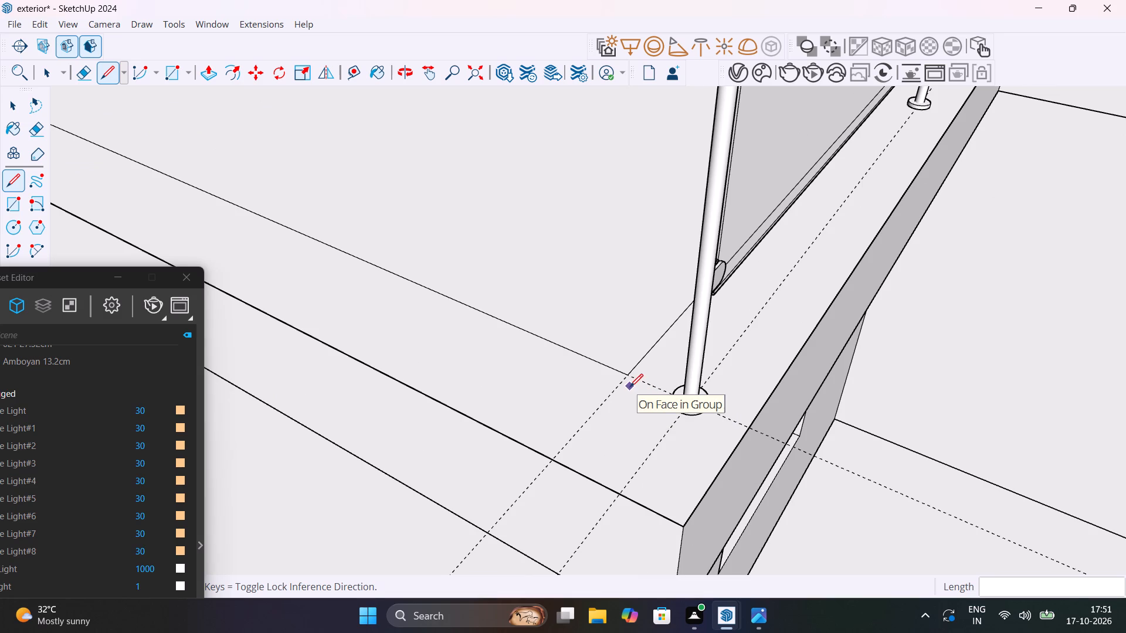
pyautogui.press('t')
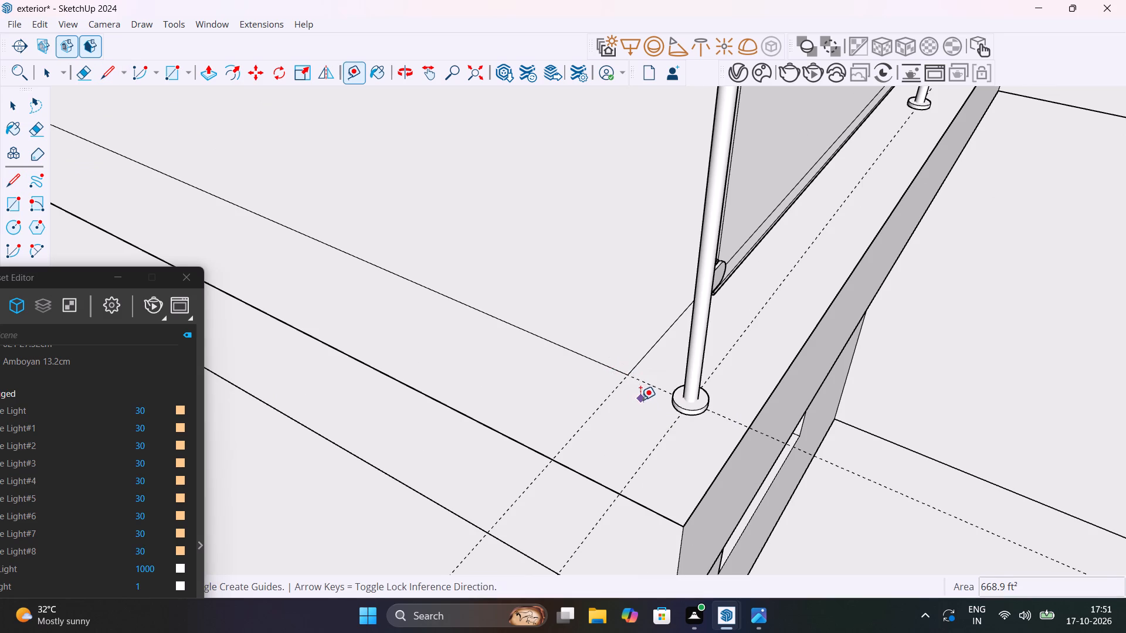
pyautogui.scroll(5, 647, 396)
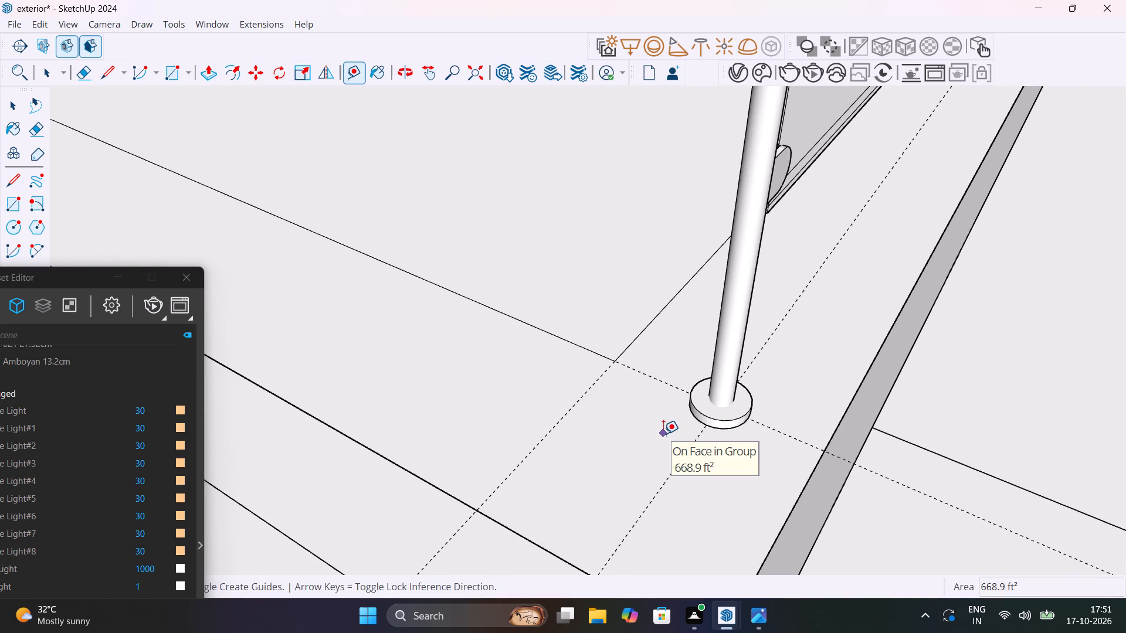
pyautogui.press('space')
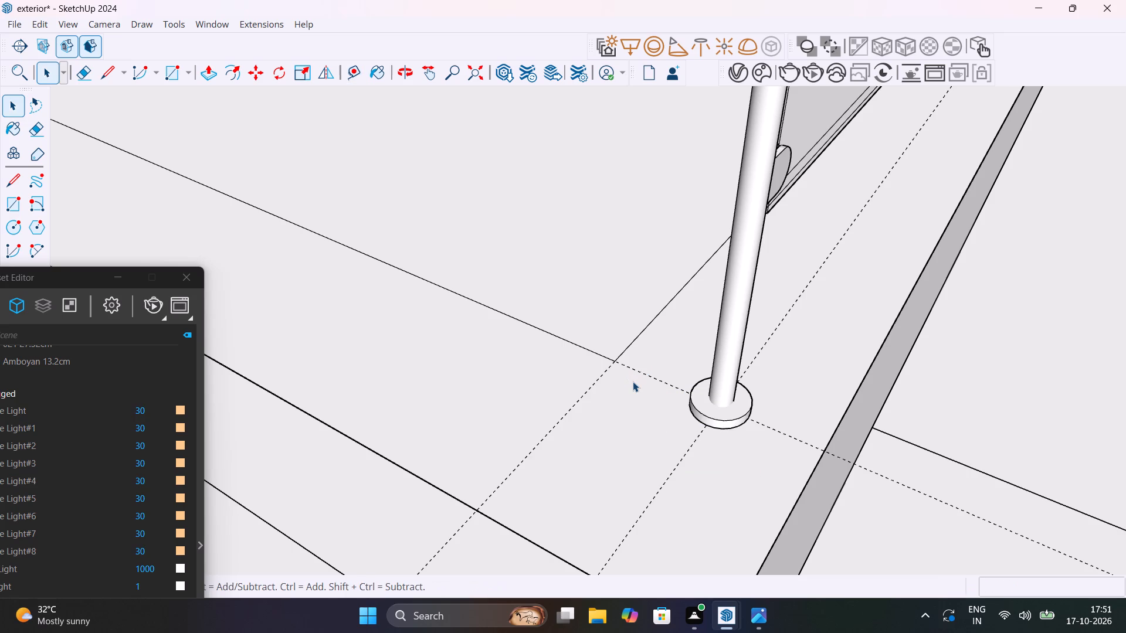
pyautogui.press('r')
pyautogui.click(821, 450)
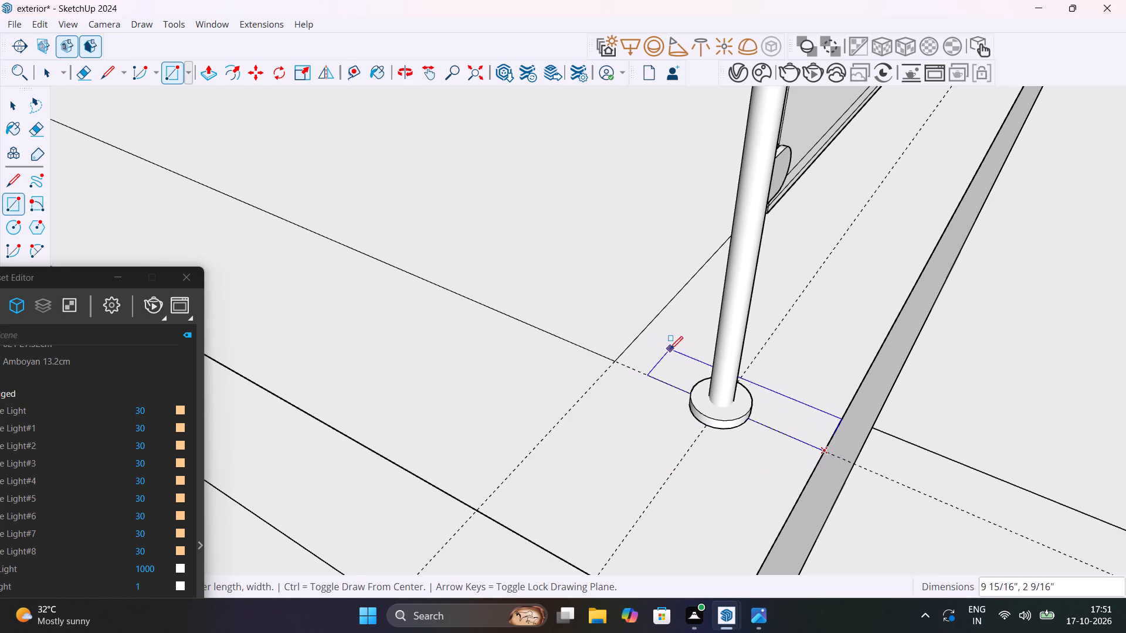
pyautogui.scroll(-20, 593, 380)
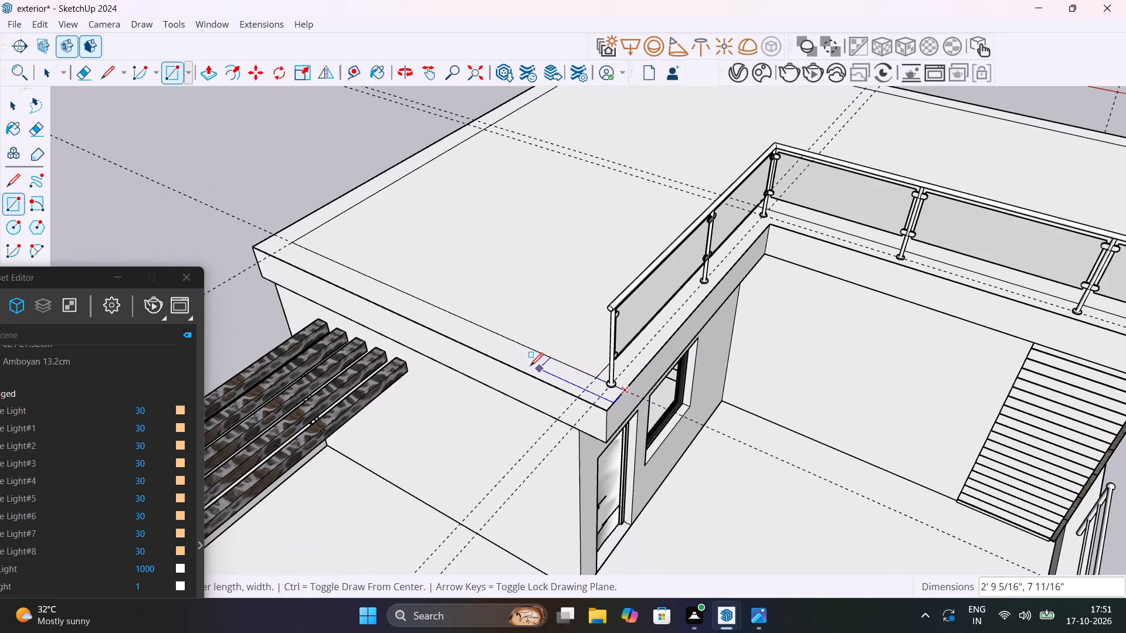
pyautogui.click(250, 248)
pyautogui.press('space')
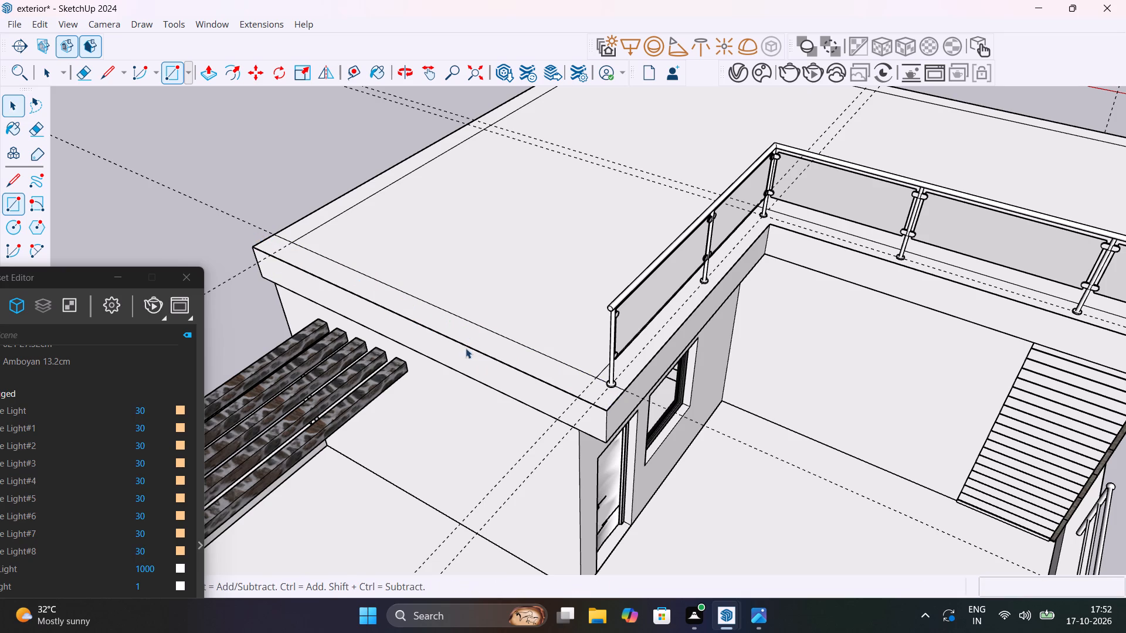
# Push/Pull the pergola-side border strip up about 3' 1" as a parapet level with the railing's top.
pyautogui.click(499, 341)
pyautogui.press('p')
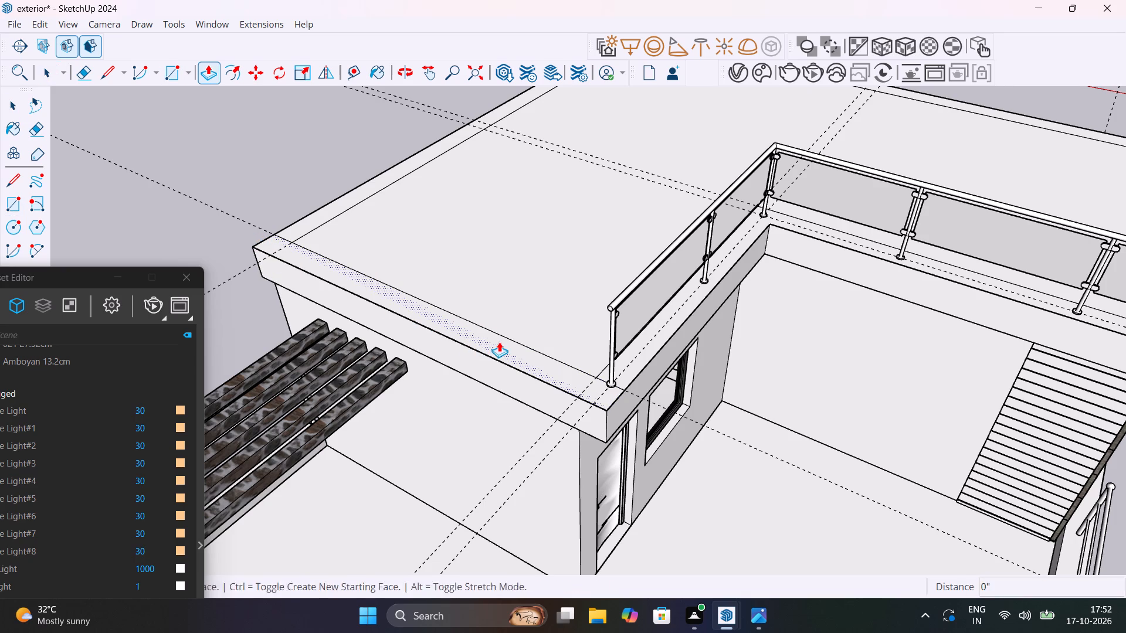
pyautogui.click(499, 342)
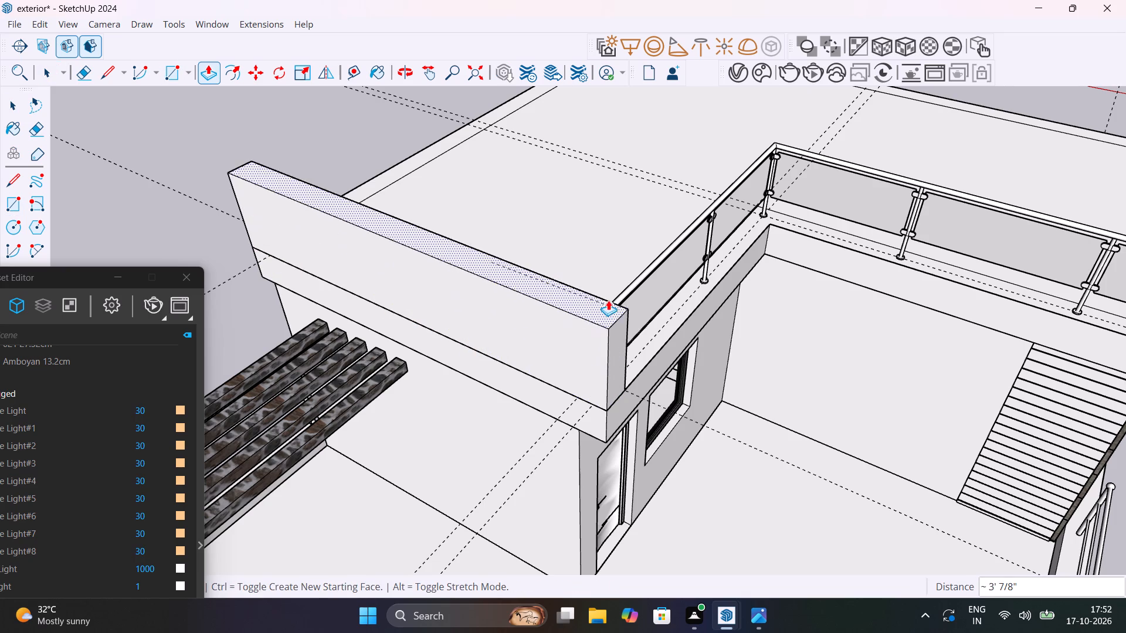
pyautogui.click(615, 298)
# Push/Pull the remaining border strip up about 3' 1" to match the height of the pergola-side parapet.
pyautogui.moveTo(582, 314); pyautogui.dragTo(531, 288, button='middle')
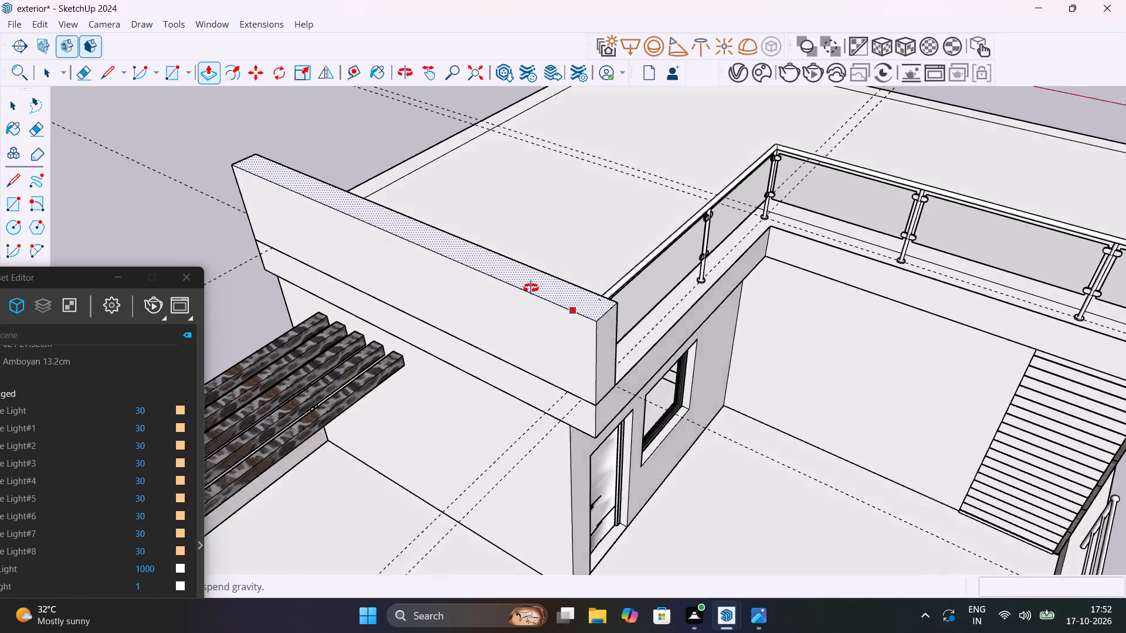
pyautogui.moveTo(531, 288); pyautogui.dragTo(520, 255, button='middle')
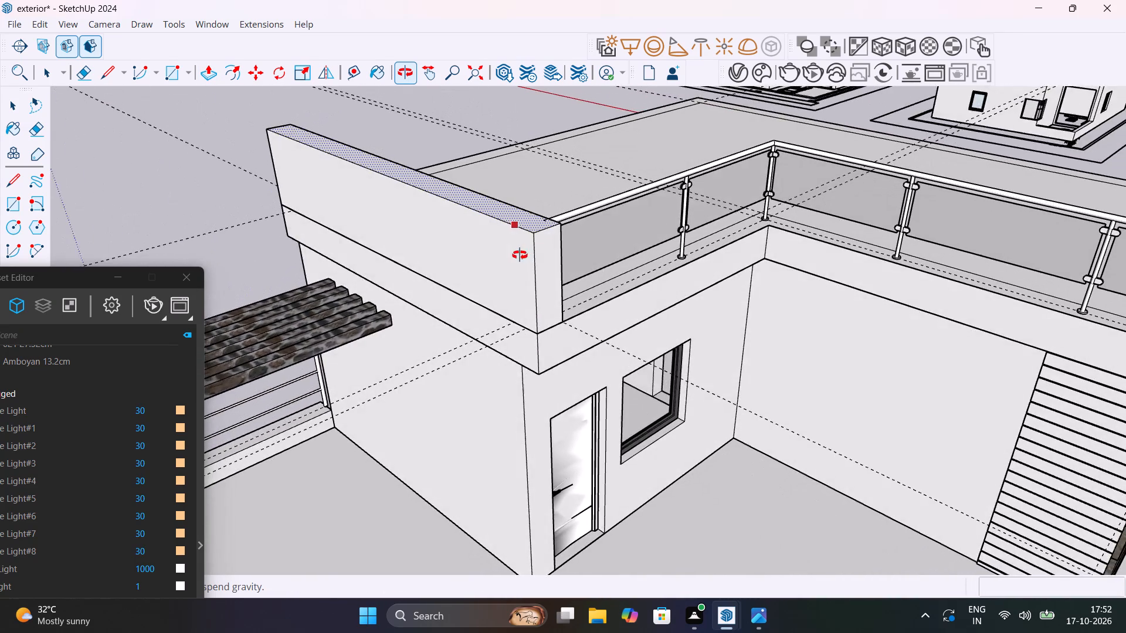
pyautogui.moveTo(520, 255); pyautogui.dragTo(901, 281, button='middle')
pyautogui.moveTo(618, 353); pyautogui.dragTo(746, 375, button='middle')
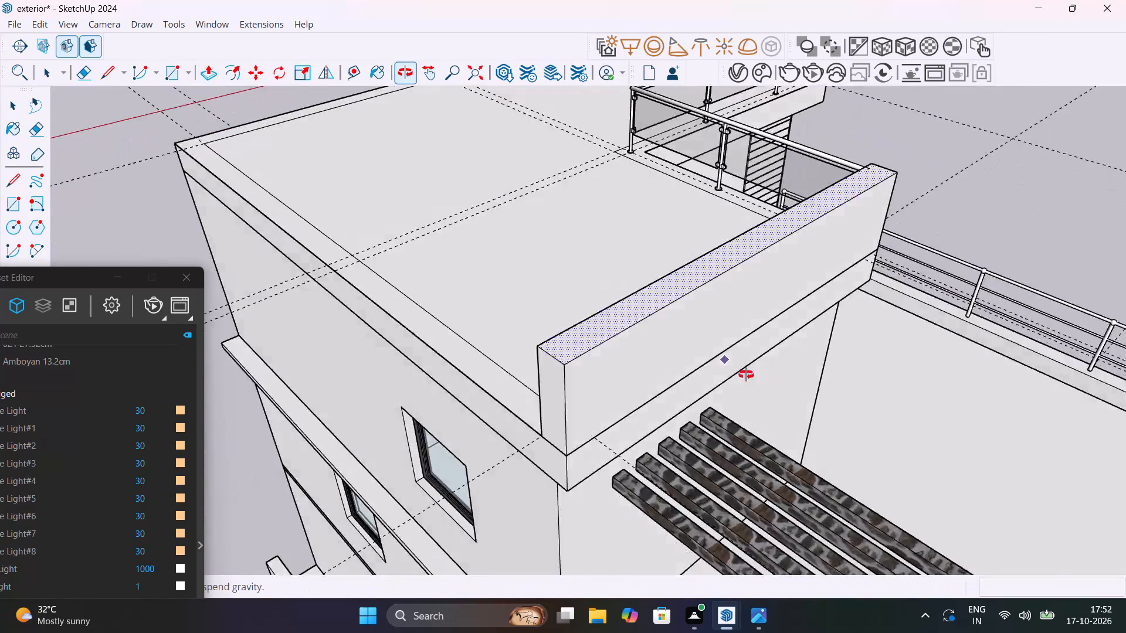
pyautogui.moveTo(746, 375); pyautogui.dragTo(801, 382, button='middle')
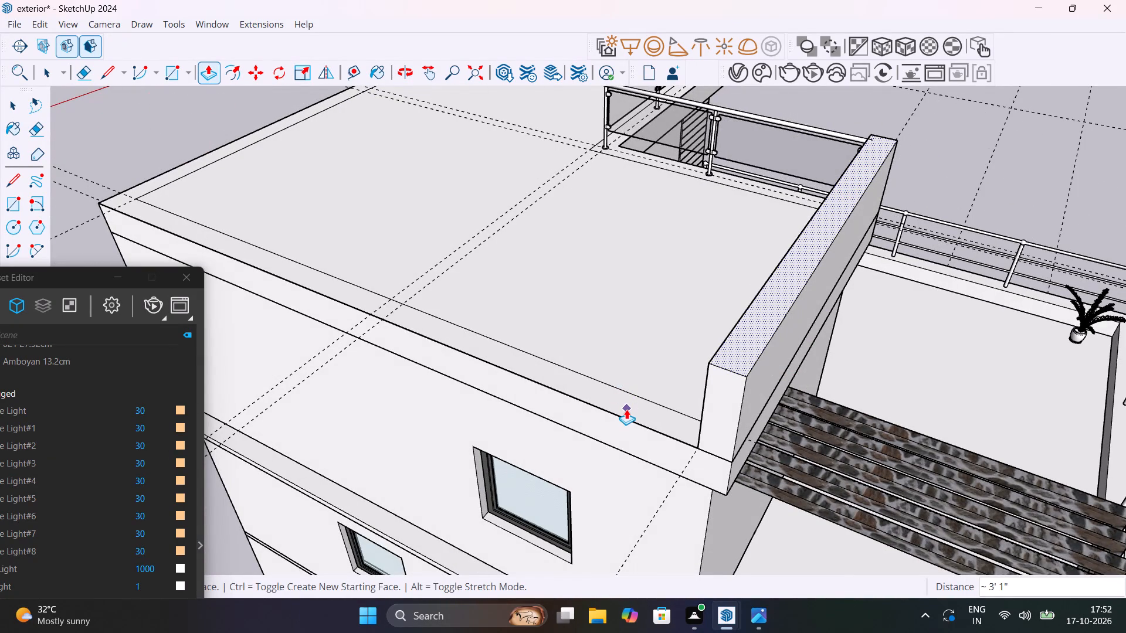
pyautogui.press('space')
pyautogui.scroll(4, 628, 408)
pyautogui.moveTo(647, 420); pyautogui.dragTo(786, 467, button='middle')
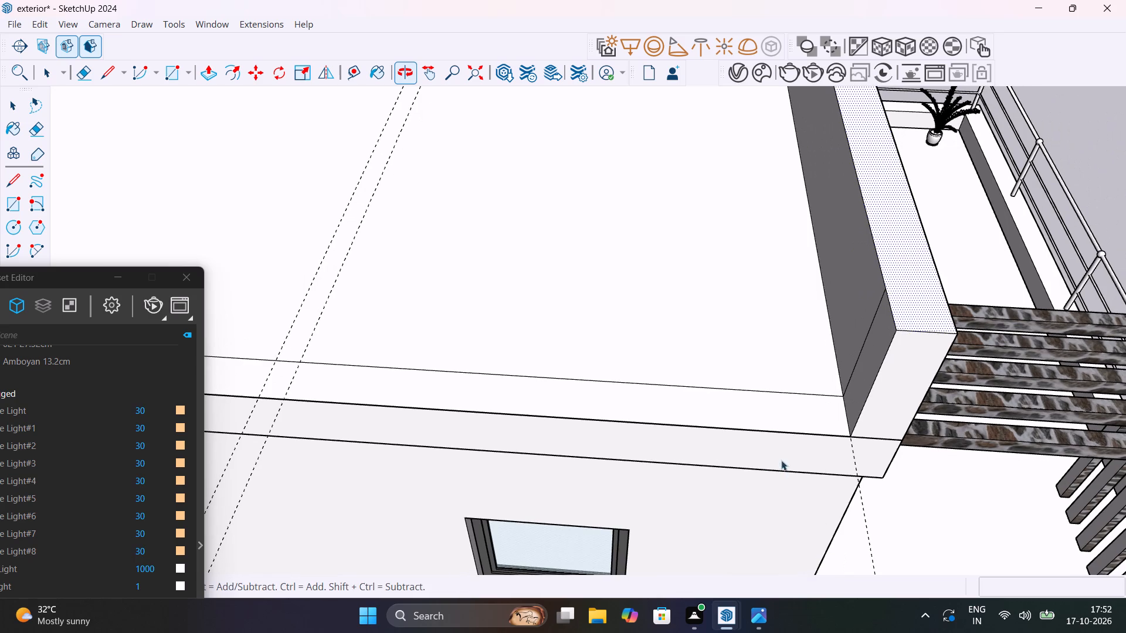
pyautogui.click(775, 428)
pyautogui.scroll(-13, 779, 420)
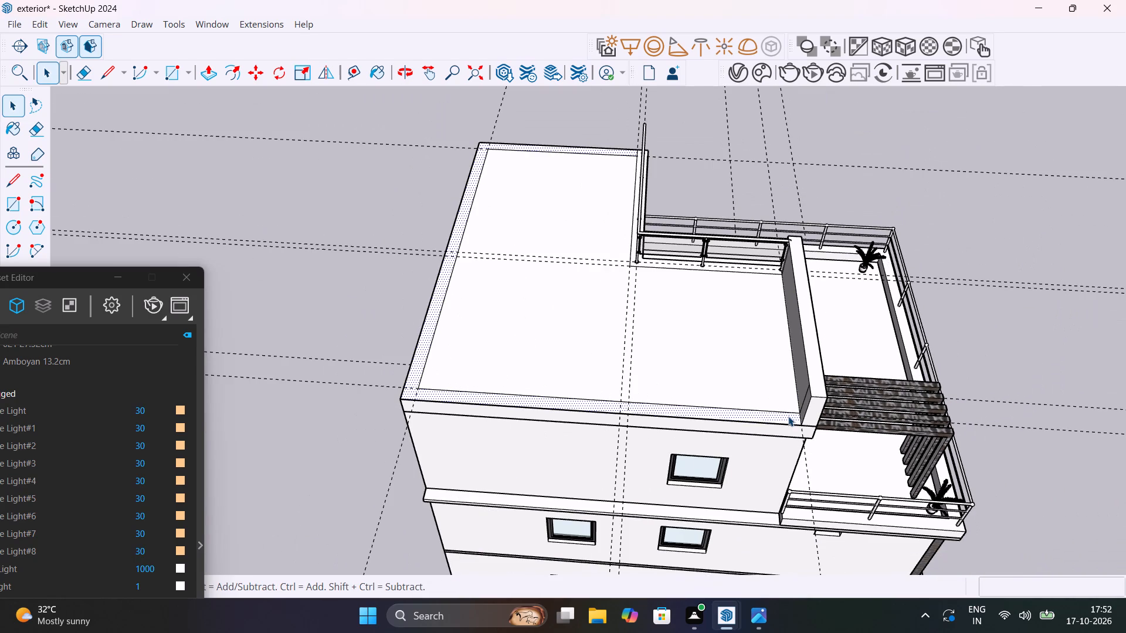
pyautogui.press('p')
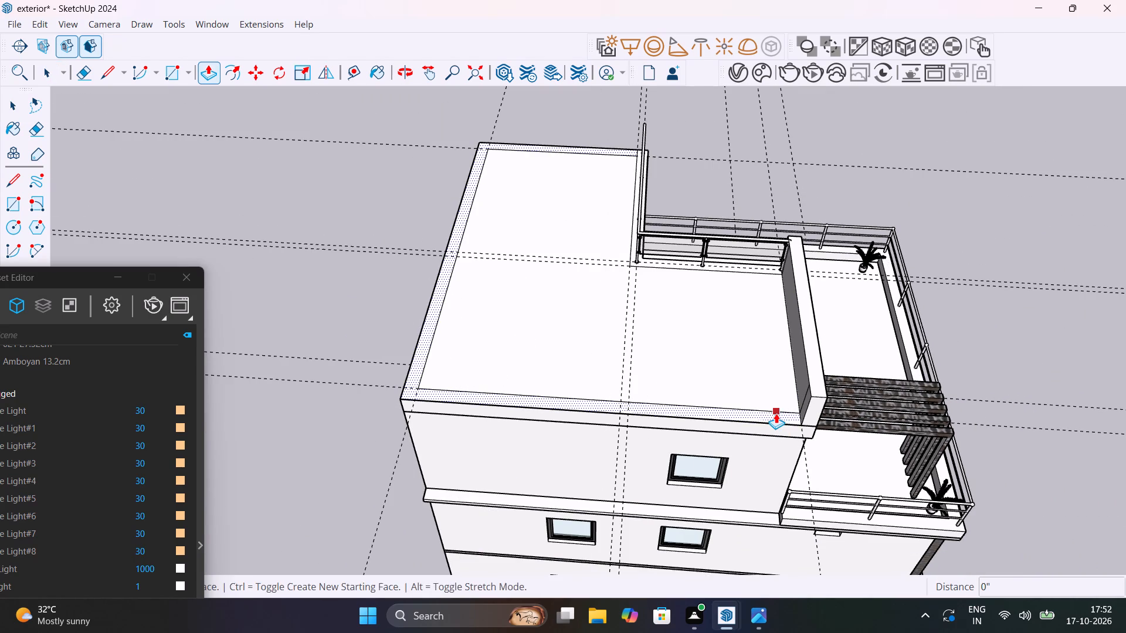
pyautogui.click(776, 413)
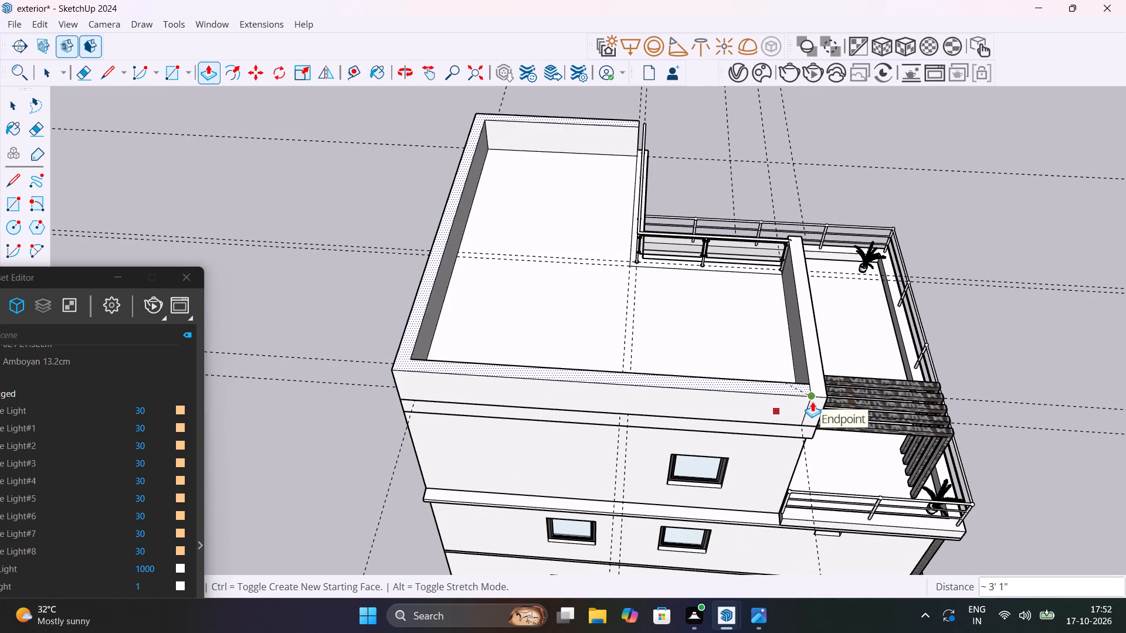
pyautogui.click(812, 401)
# Extend the parapet's end face above the louvred panel by about 5 1/2" to meet the glass railing's end.
pyautogui.moveTo(533, 319); pyautogui.dragTo(33, 271, button='middle')
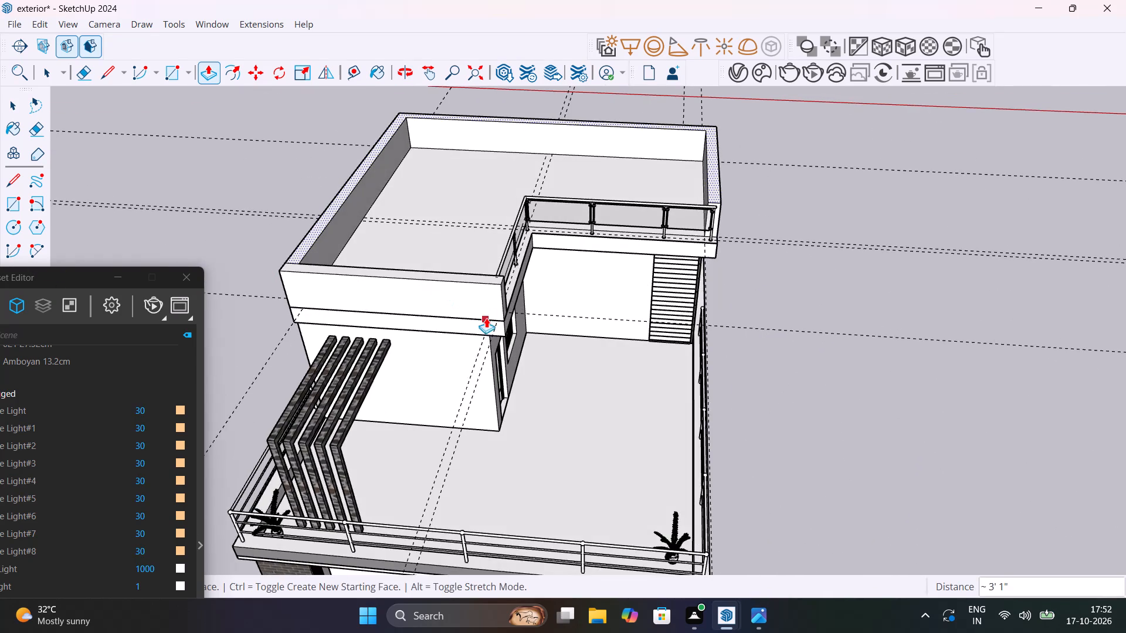
pyautogui.moveTo(482, 314); pyautogui.dragTo(186, 182, button='middle')
pyautogui.scroll(7, 563, 227)
pyautogui.moveTo(698, 263); pyautogui.dragTo(901, 373, button='middle')
pyautogui.scroll(9, 938, 200)
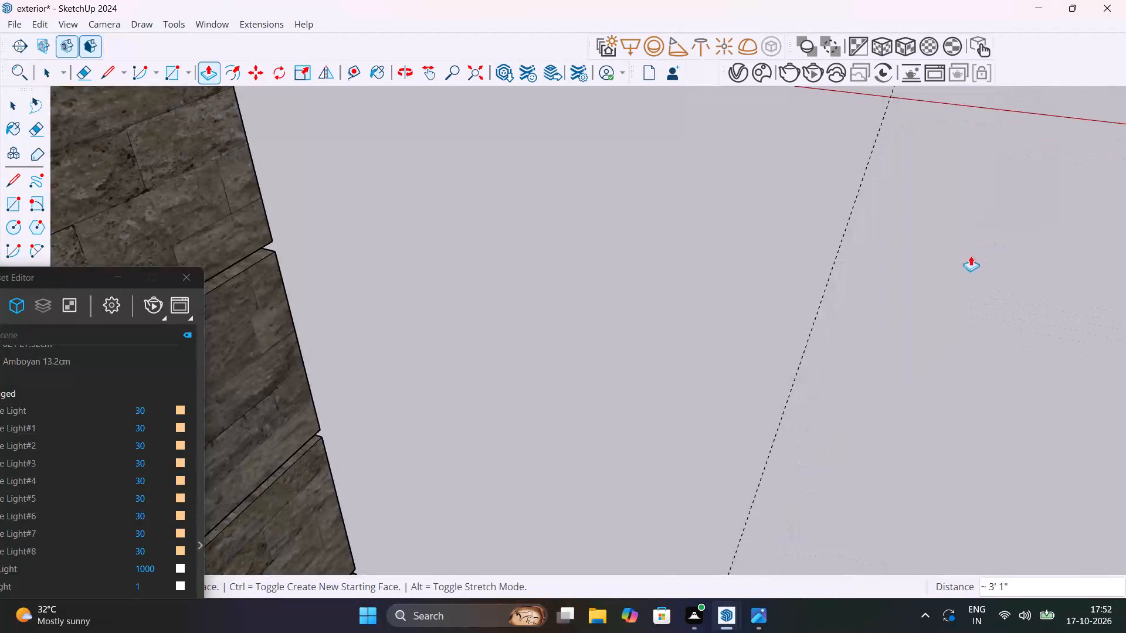
pyautogui.scroll(-5, 968, 254)
pyautogui.moveTo(851, 281); pyautogui.dragTo(715, 270, button='middle')
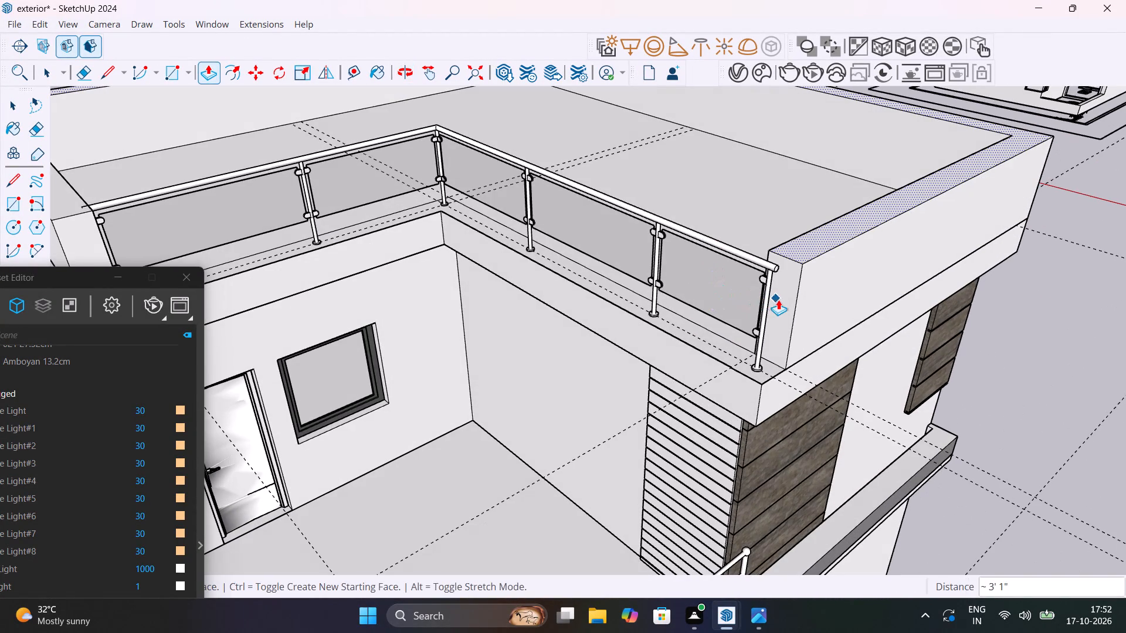
pyautogui.press('space')
pyautogui.click(781, 298)
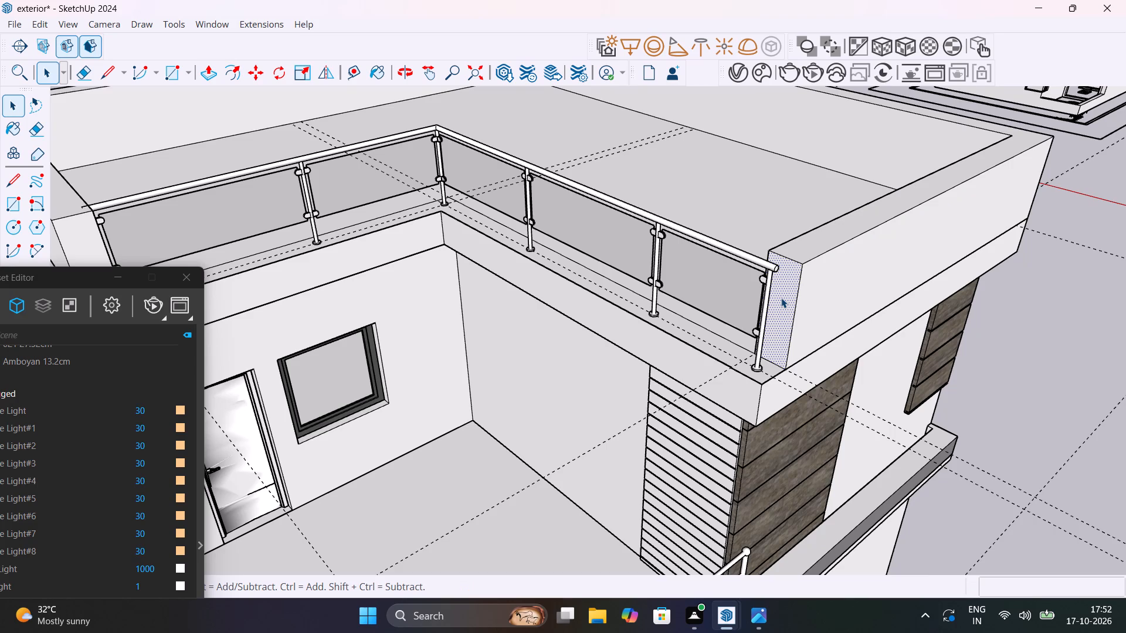
pyautogui.press('p')
pyautogui.click(781, 298)
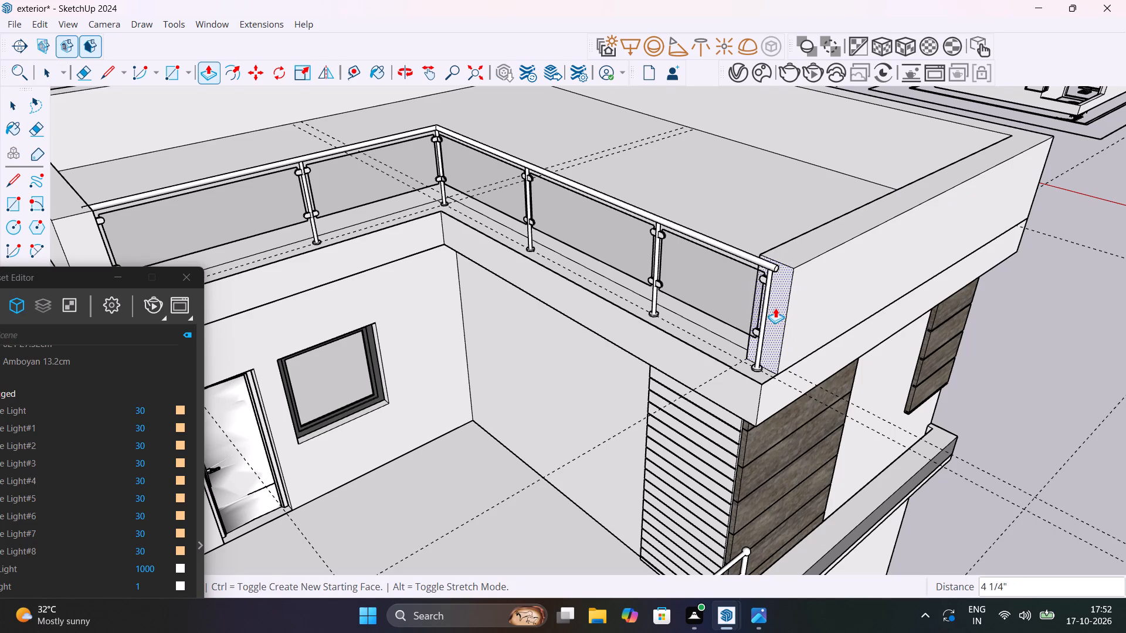
pyautogui.moveTo(747, 314); pyautogui.dragTo(480, 347, button='middle')
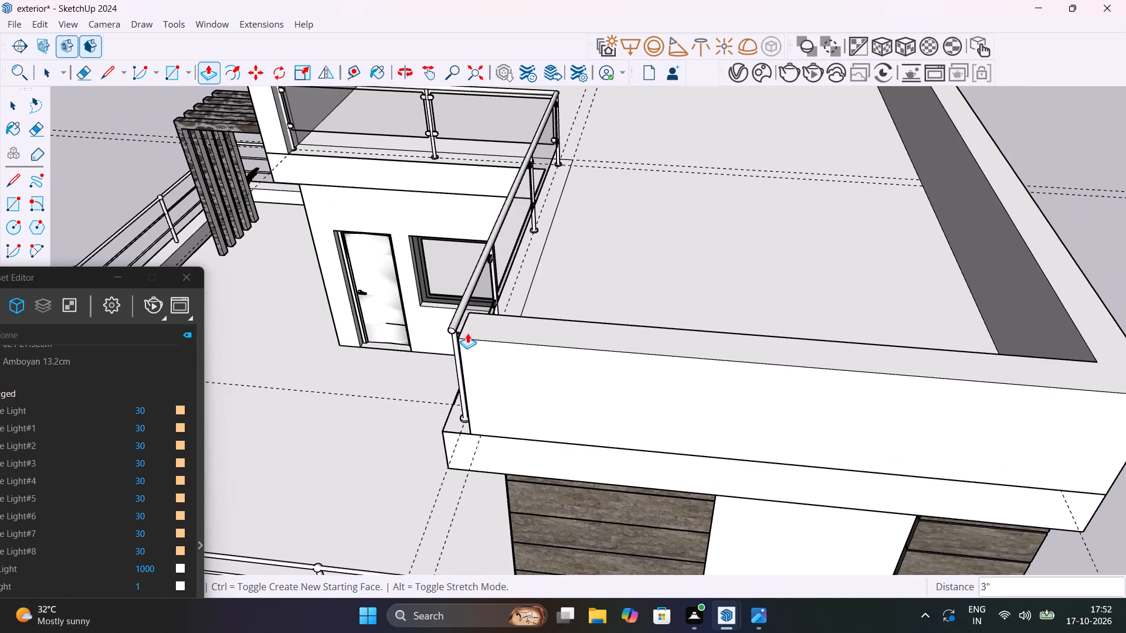
pyautogui.scroll(15, 450, 329)
pyautogui.moveTo(460, 333); pyautogui.dragTo(537, 346, button='middle')
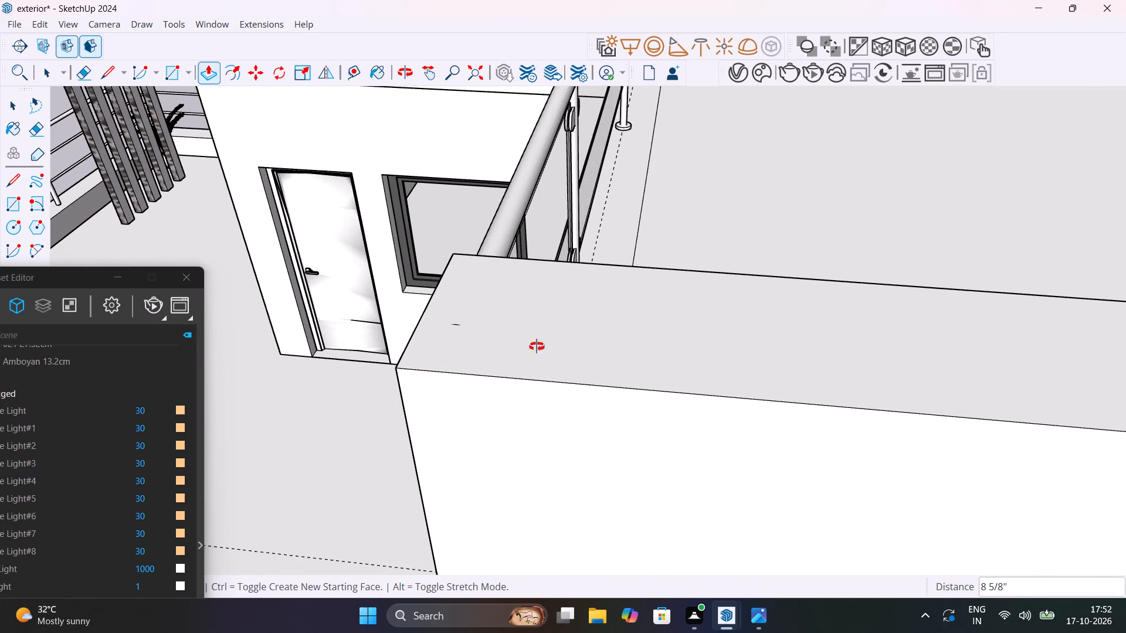
pyautogui.moveTo(537, 346); pyautogui.dragTo(601, 329, button='middle')
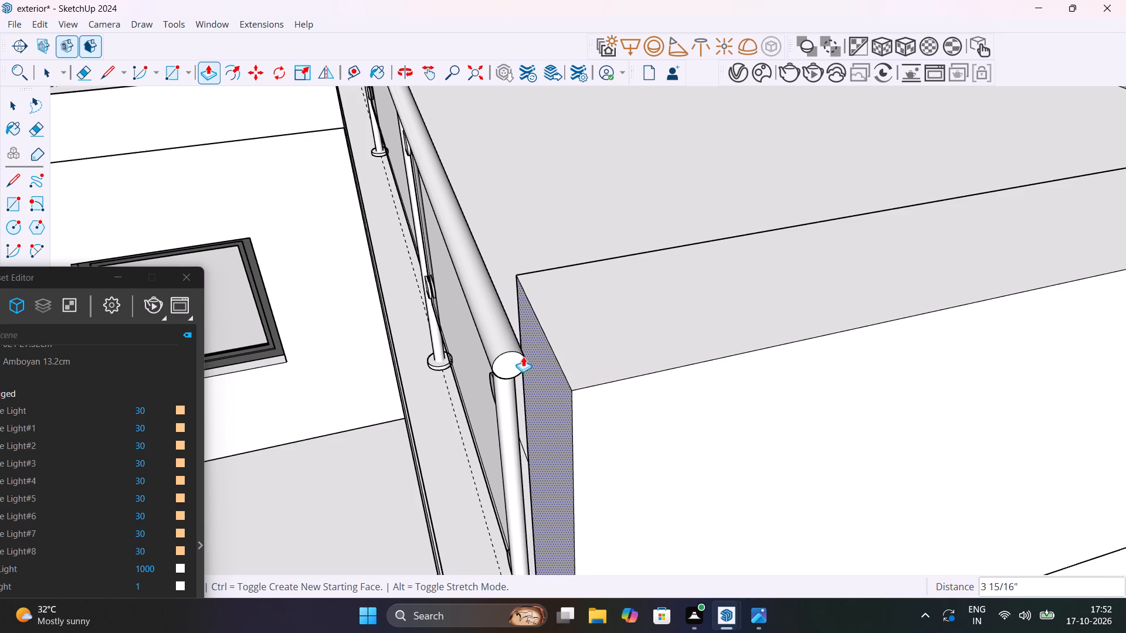
pyautogui.click(520, 359)
pyautogui.scroll(-13, 580, 347)
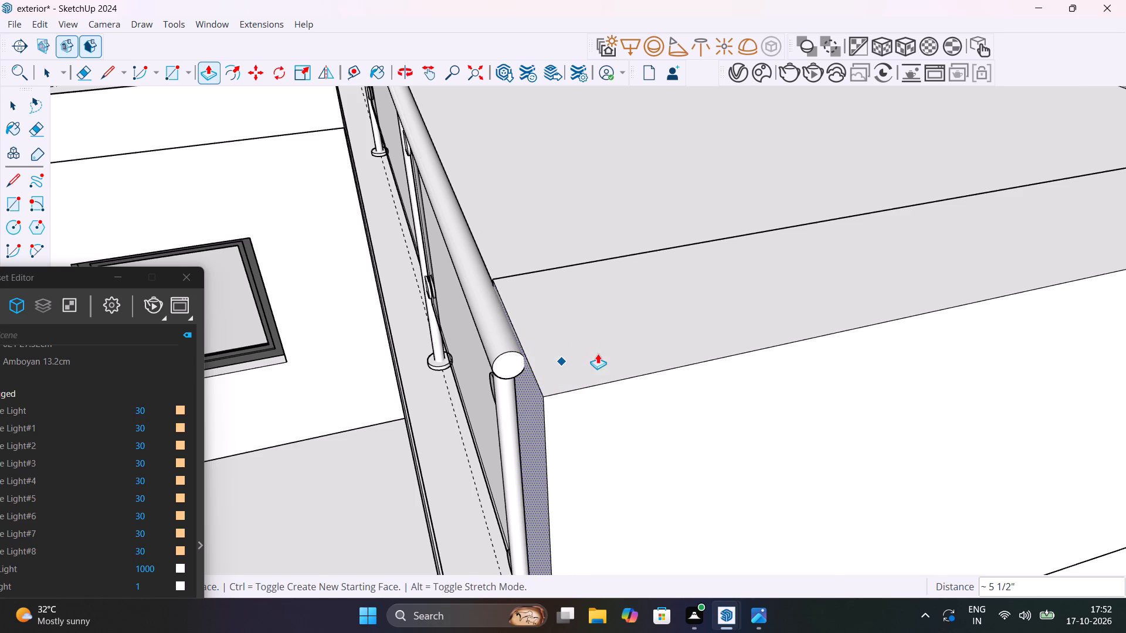
pyautogui.scroll(-20, 598, 353)
pyautogui.scroll(-8, 594, 384)
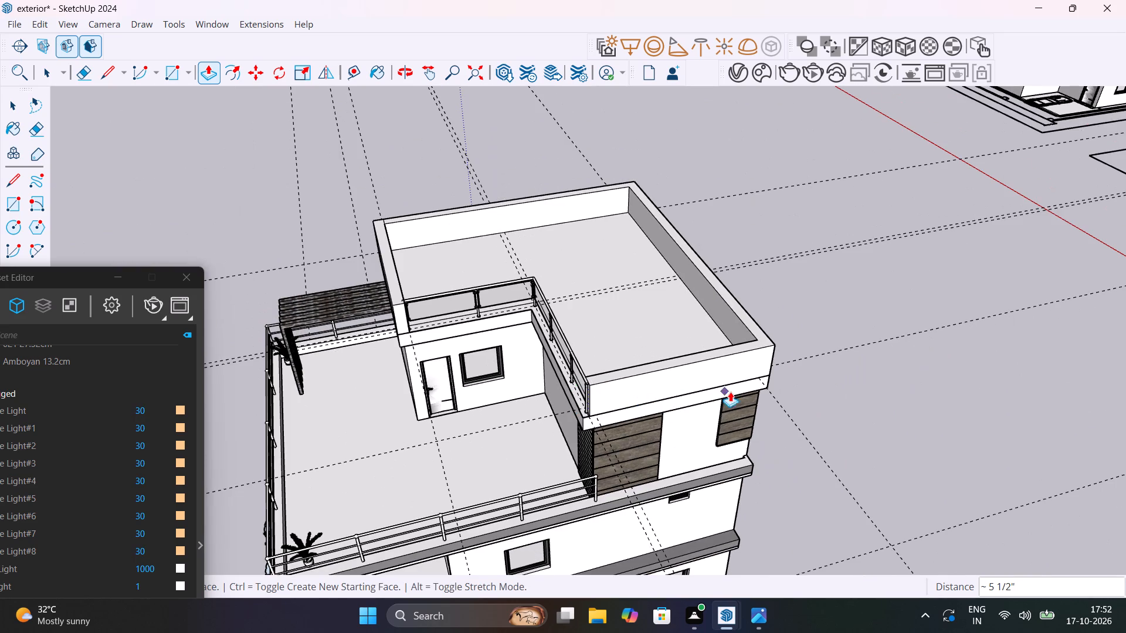
# Delete all construction guides from the model.
pyautogui.press('space')
pyautogui.click(846, 416)
pyautogui.moveTo(784, 409); pyautogui.dragTo(983, 325, button='middle')
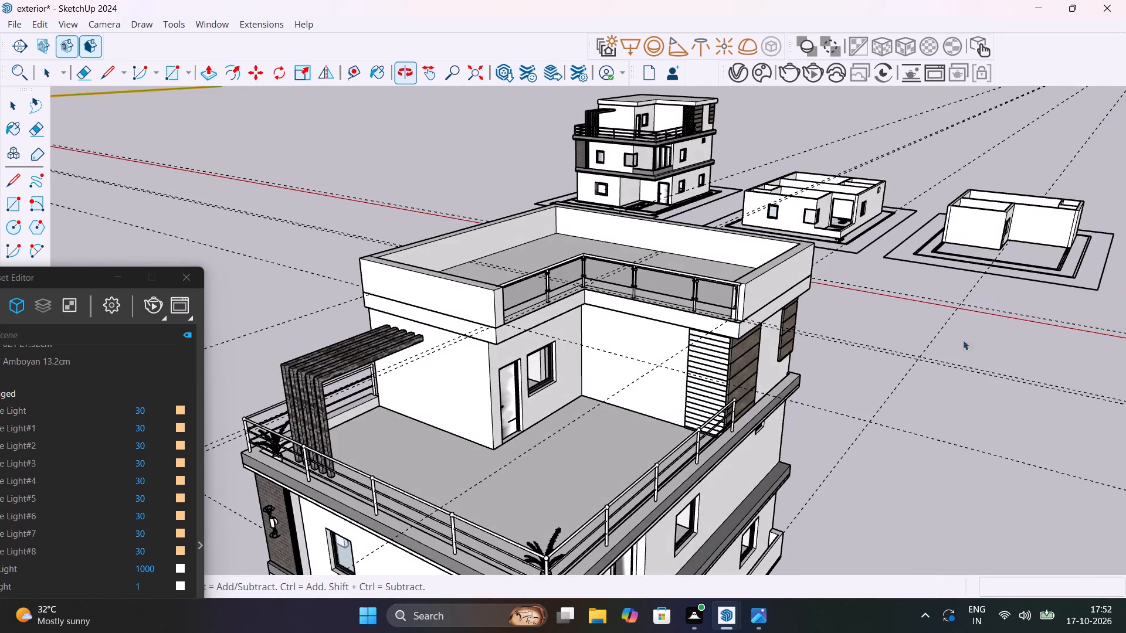
pyautogui.scroll(-6, 817, 355)
pyautogui.moveTo(809, 354); pyautogui.dragTo(720, 267, button='middle')
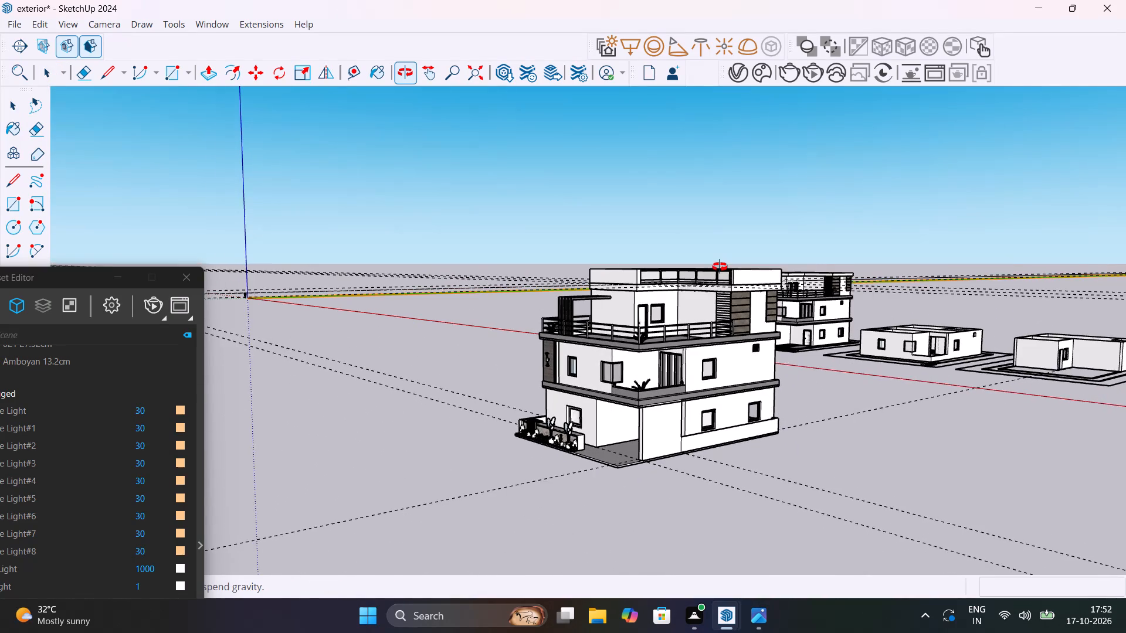
pyautogui.moveTo(720, 267); pyautogui.dragTo(788, 266, button='middle')
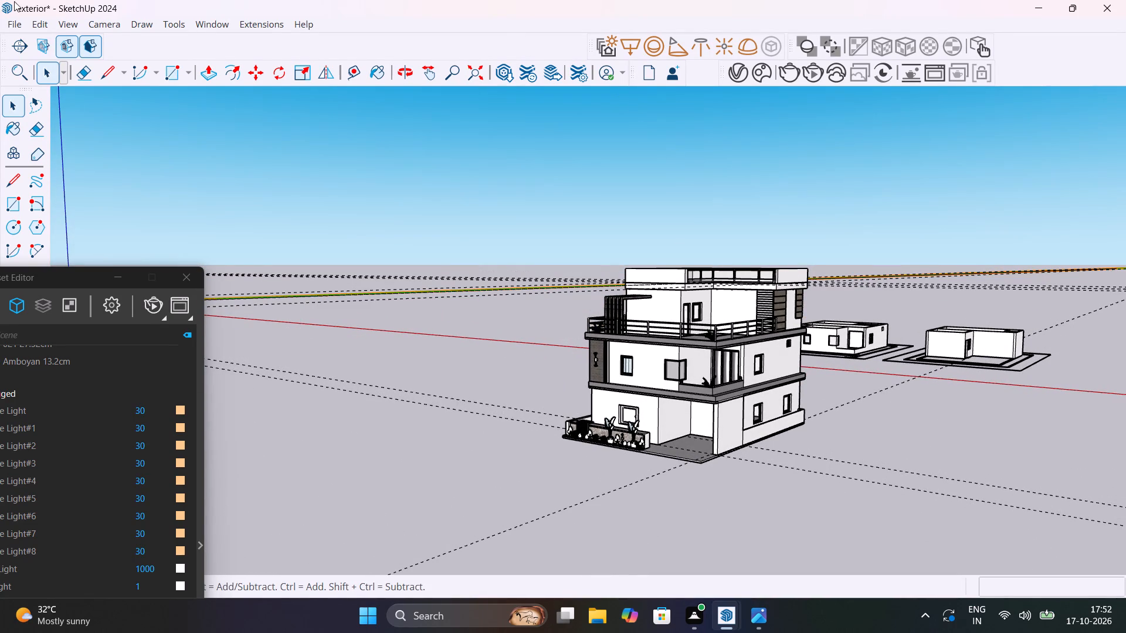
pyautogui.click(45, 22)
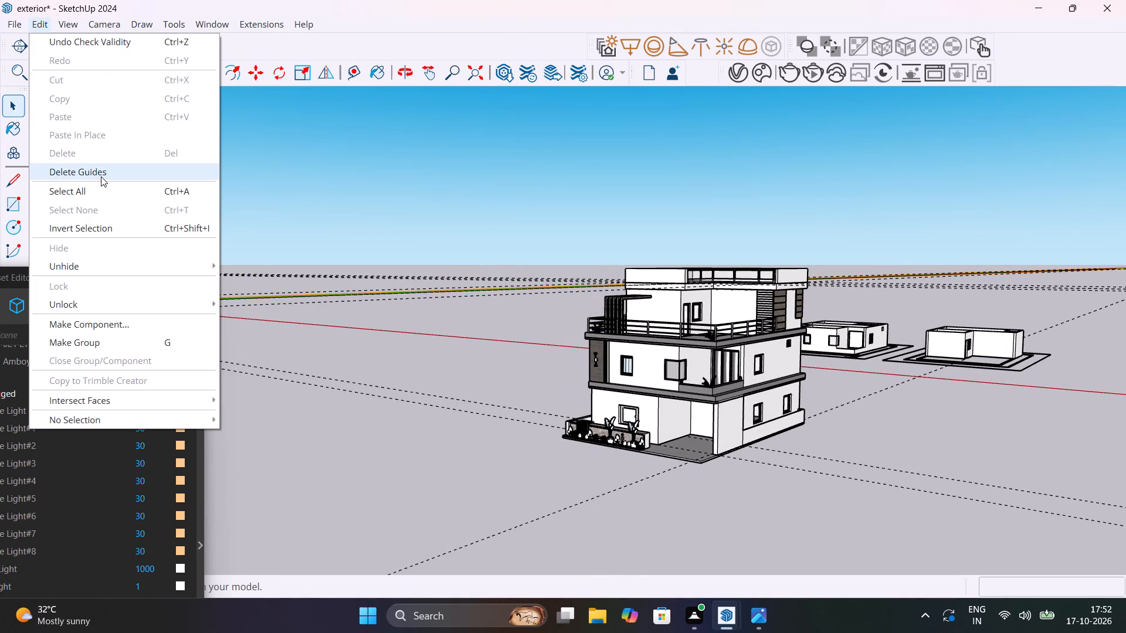
pyautogui.click(101, 175)
# Select the entire detailed three-storey house, leaving out the other building models, and make it a group.
pyautogui.moveTo(680, 420); pyautogui.dragTo(686, 426, button='middle')
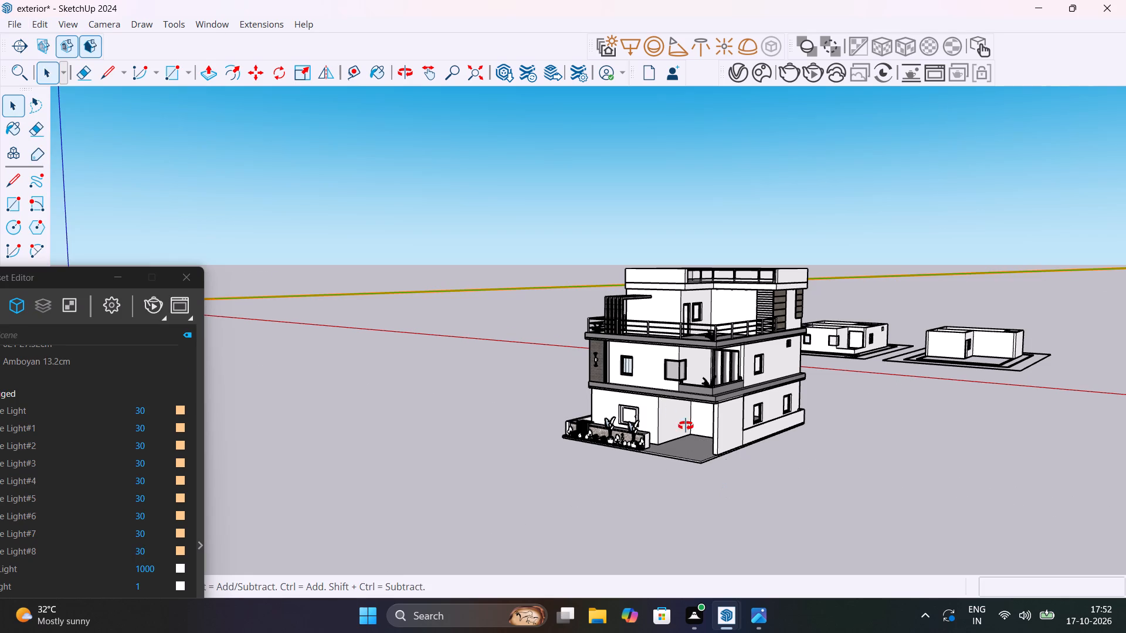
pyautogui.moveTo(686, 426); pyautogui.dragTo(887, 477, button='middle')
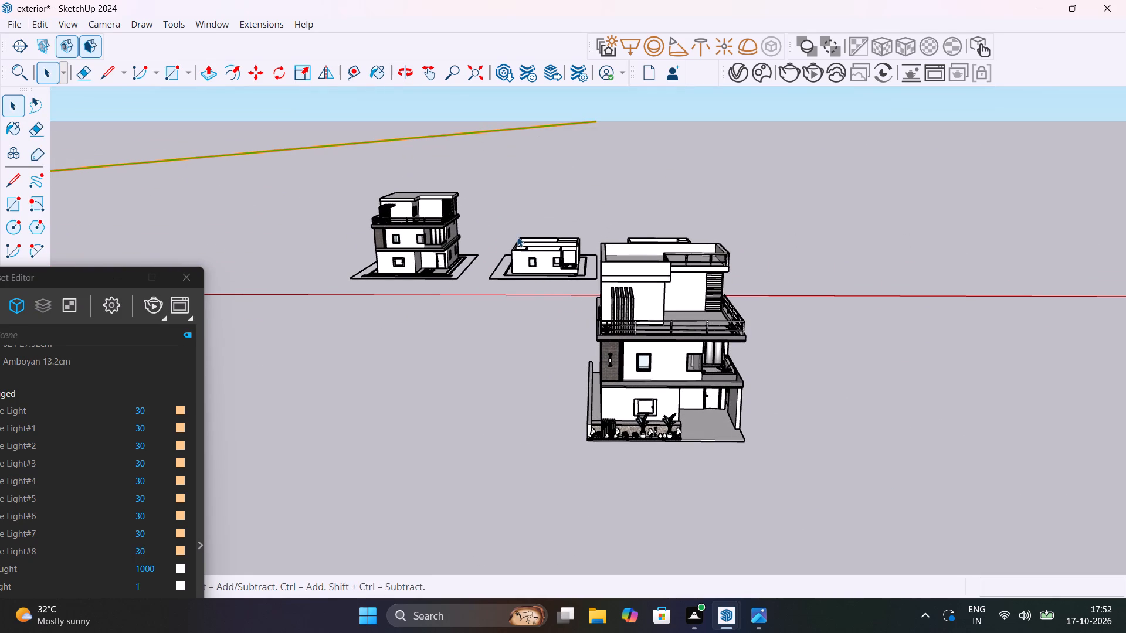
pyautogui.moveTo(880, 529); pyautogui.dragTo(511, 249)
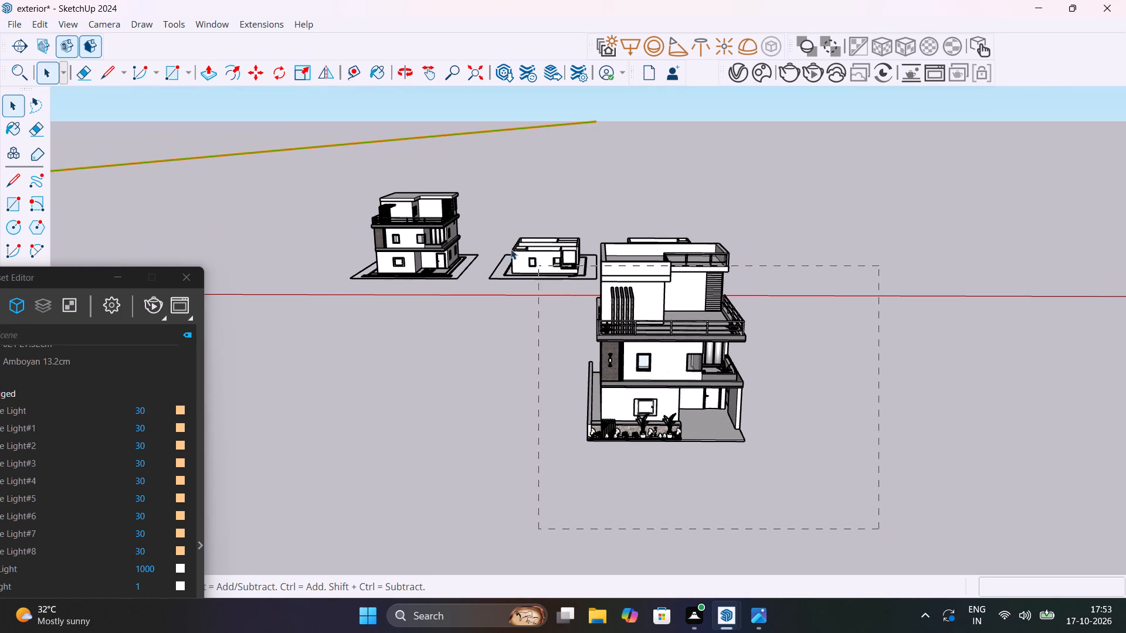
pyautogui.moveTo(511, 249); pyautogui.dragTo(450, 239)
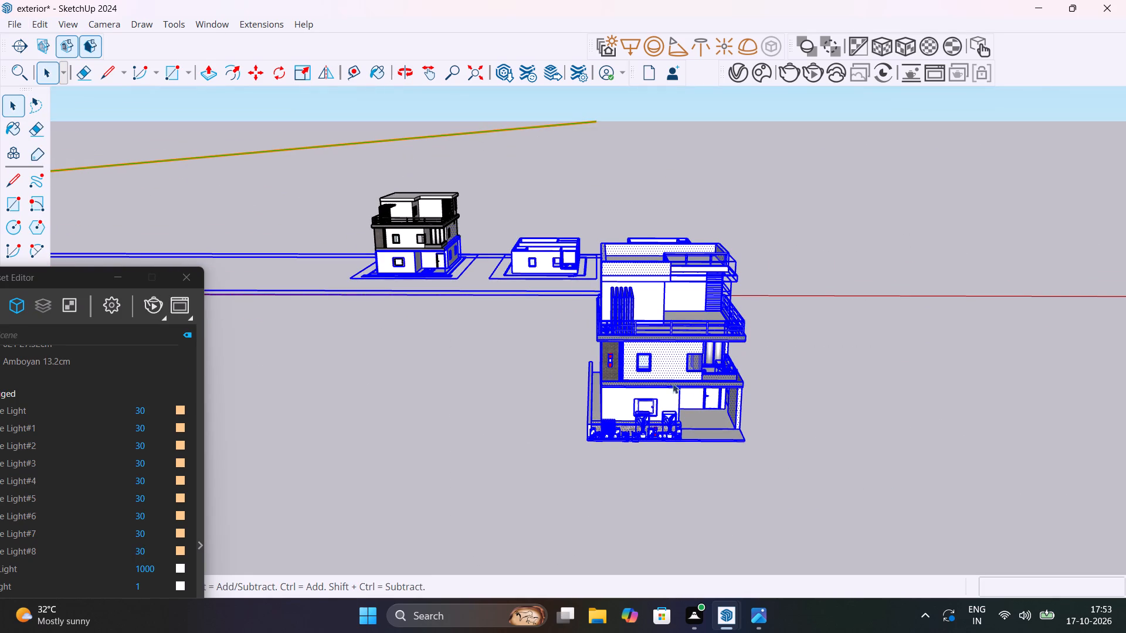
pyautogui.moveTo(679, 394); pyautogui.dragTo(759, 523, button='middle')
pyautogui.click(508, 320)
pyautogui.moveTo(425, 200); pyautogui.dragTo(430, 204)
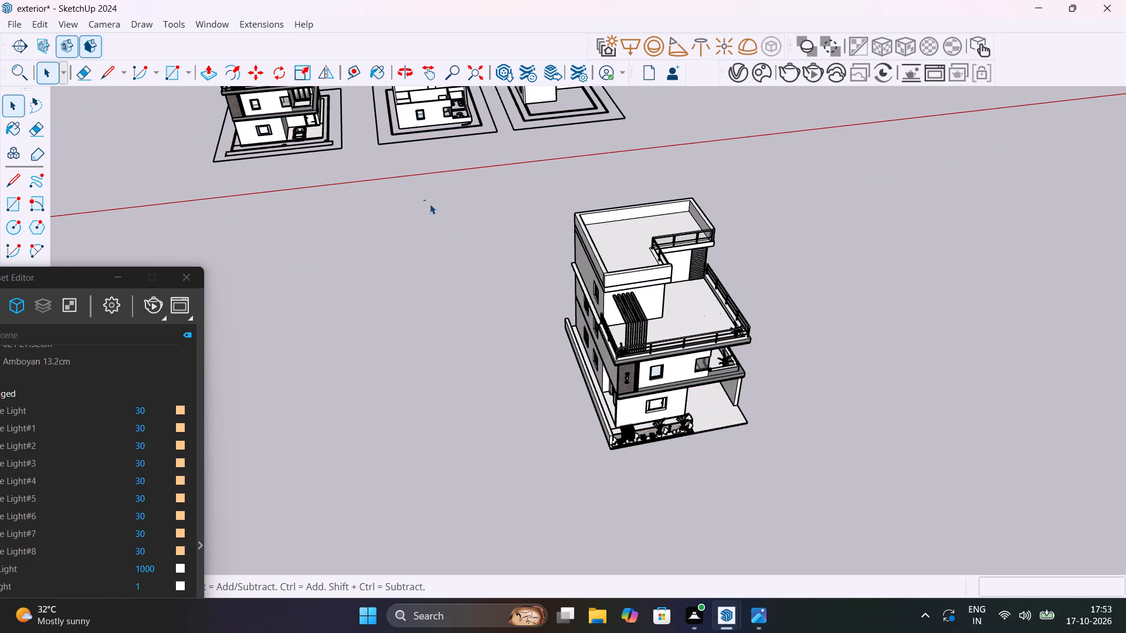
pyautogui.moveTo(430, 204); pyautogui.dragTo(852, 482)
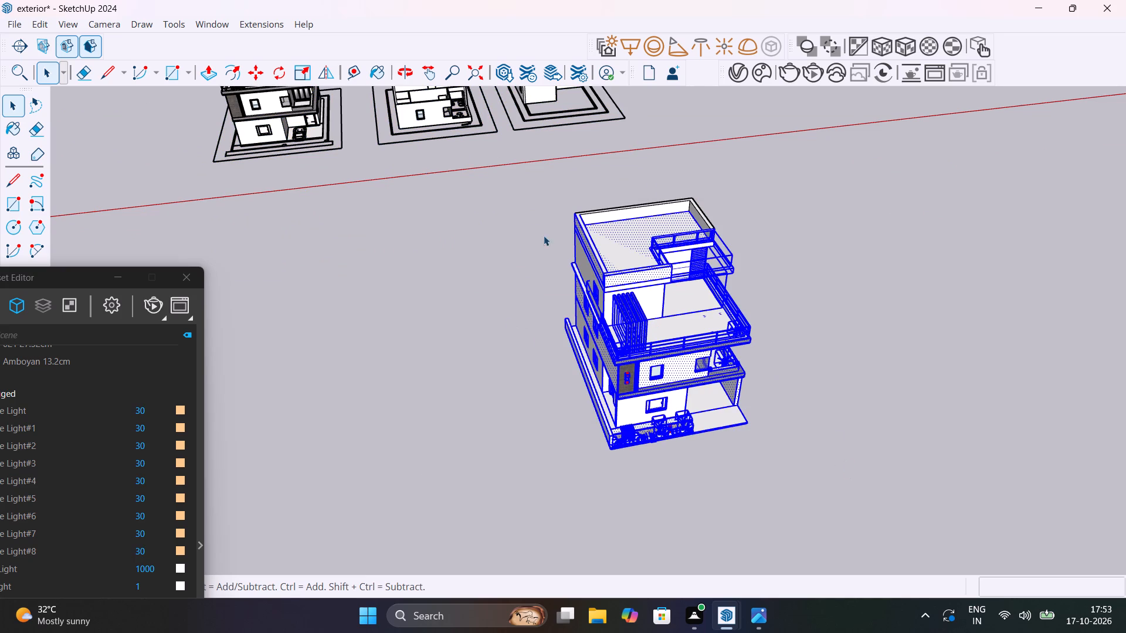
pyautogui.moveTo(388, 158); pyautogui.dragTo(851, 486)
pyautogui.moveTo(643, 404); pyautogui.dragTo(847, 352, button='middle')
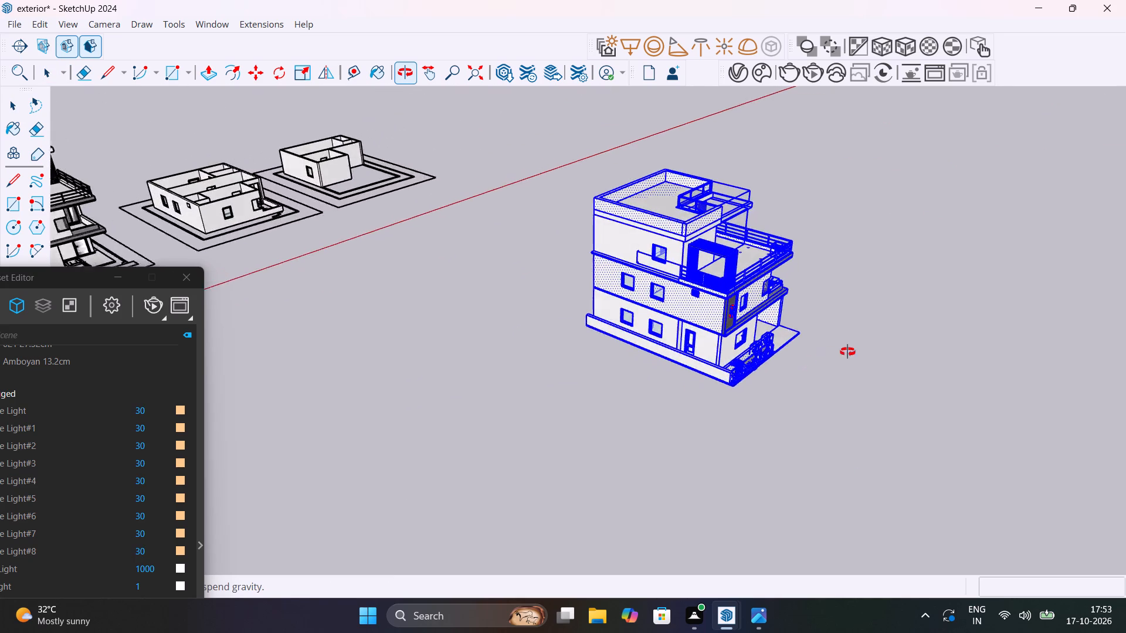
pyautogui.moveTo(847, 352); pyautogui.dragTo(861, 348, button='middle')
pyautogui.scroll(-1, 861, 348)
pyautogui.rightClick(755, 311)
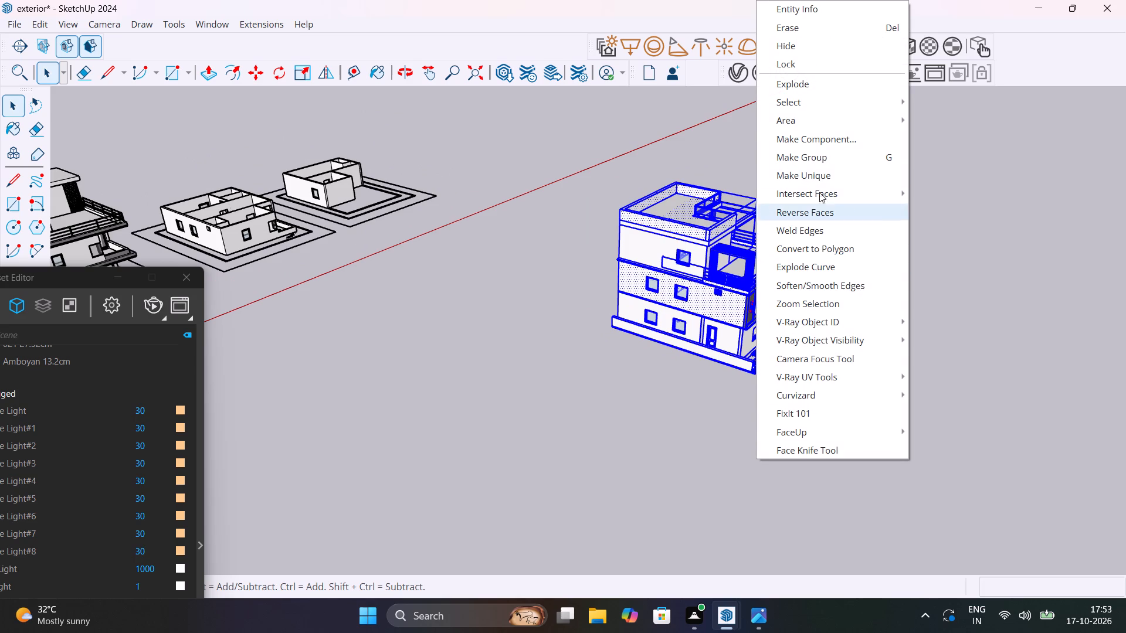
pyautogui.click(826, 159)
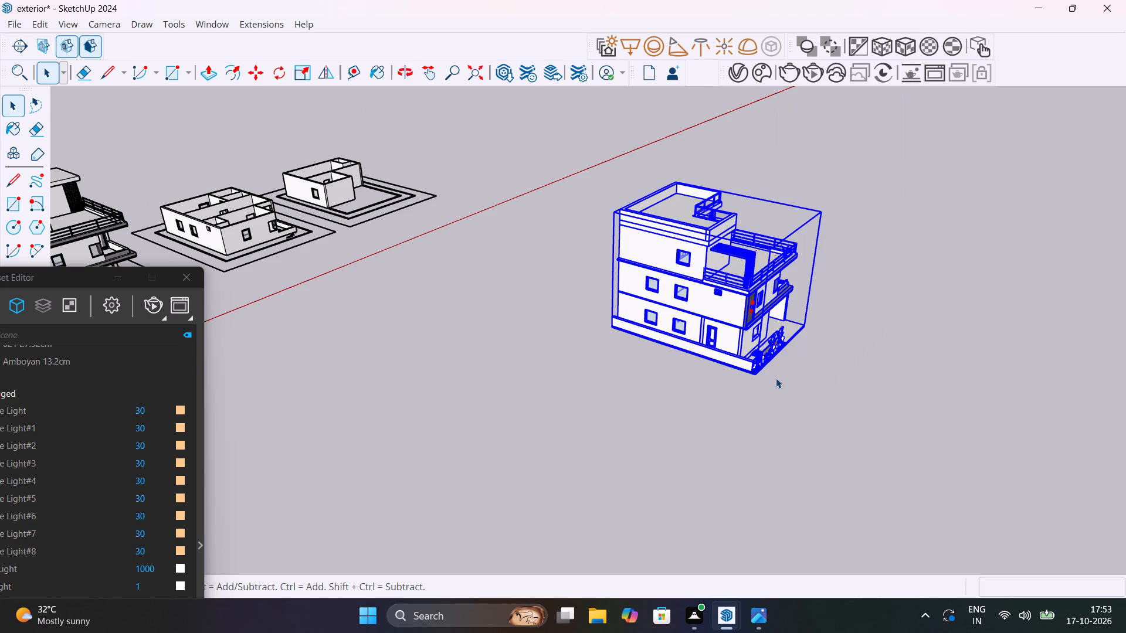
# Move the house group by its front base corner about 766' to a spot beside the model origin.
pyautogui.press('m')
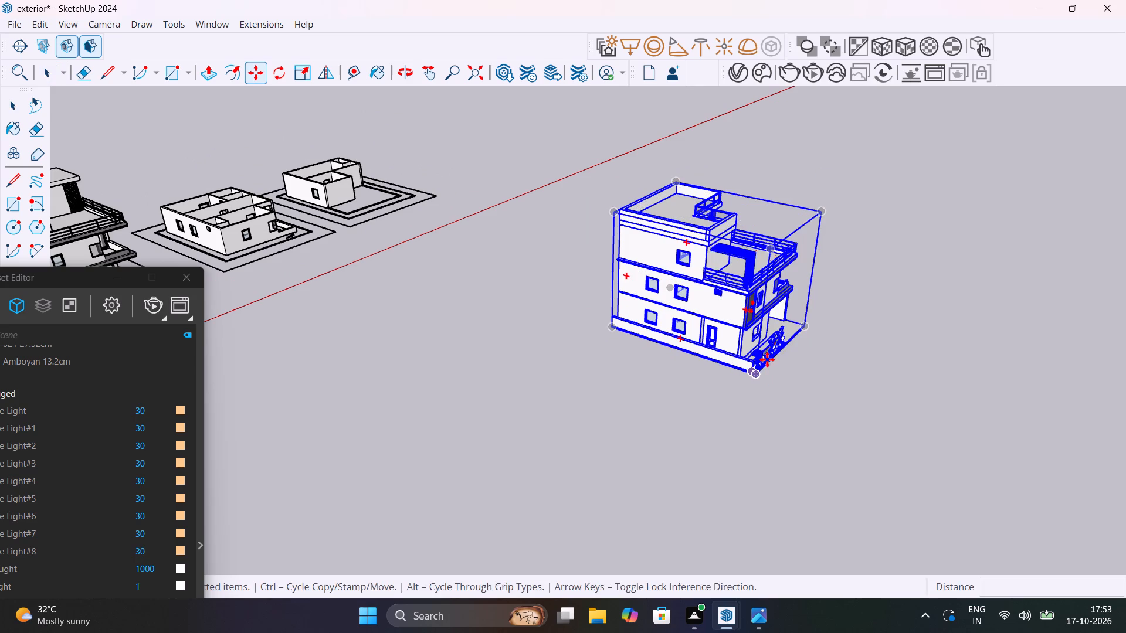
pyautogui.click(763, 377)
pyautogui.scroll(-20, 638, 382)
pyautogui.scroll(-1, 638, 382)
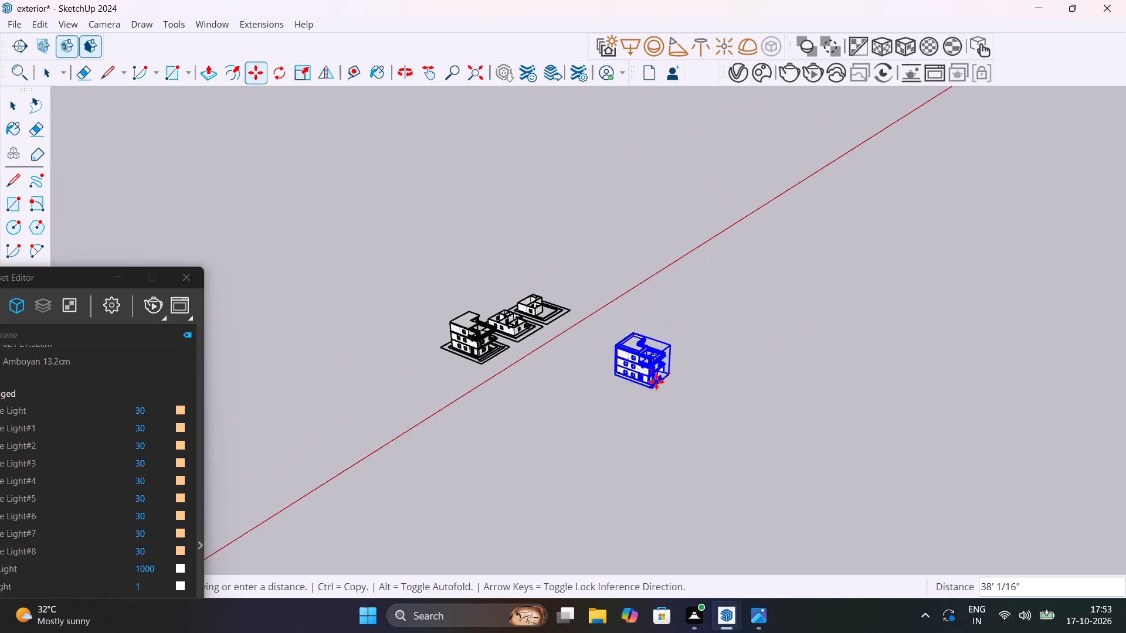
pyautogui.scroll(-4, 656, 382)
pyautogui.keyDown('shift'); pyautogui.moveTo(453, 476); pyautogui.dragTo(630, 354, button='middle'); pyautogui.keyUp('shift')
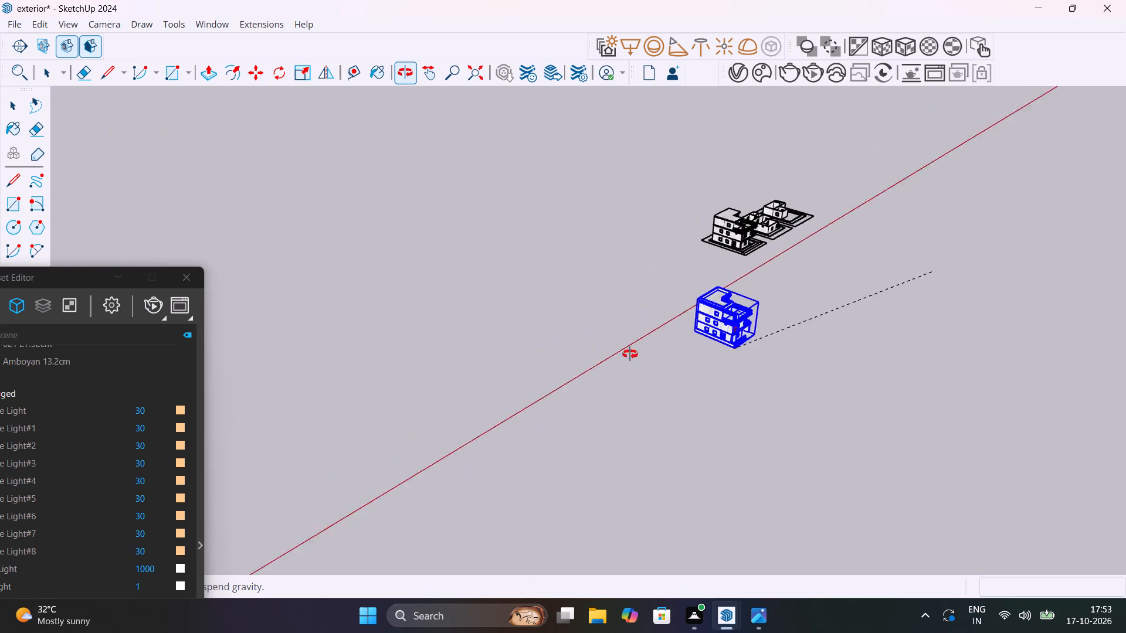
pyautogui.keyDown('shift'); pyautogui.moveTo(630, 354); pyautogui.dragTo(524, 369, button='middle'); pyautogui.keyUp('shift')
pyautogui.scroll(-1, 528, 358)
pyautogui.keyDown('shift'); pyautogui.moveTo(613, 358); pyautogui.dragTo(876, 380, button='middle'); pyautogui.keyUp('shift')
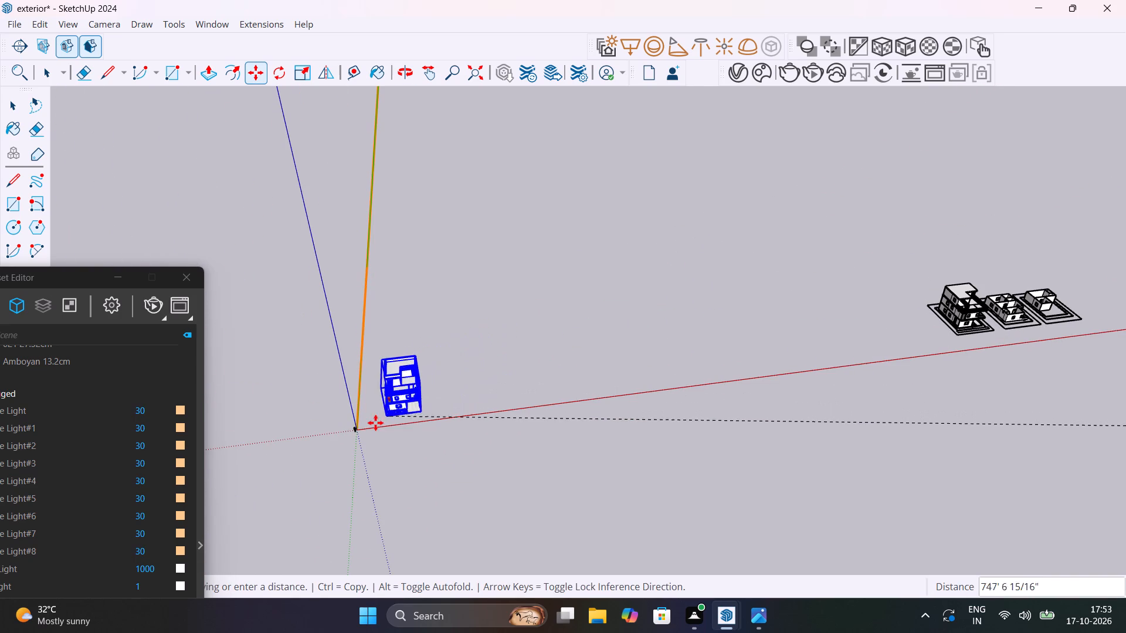
pyautogui.scroll(20, 375, 423)
pyautogui.scroll(2, 375, 423)
pyautogui.moveTo(416, 429); pyautogui.dragTo(418, 452, button='middle')
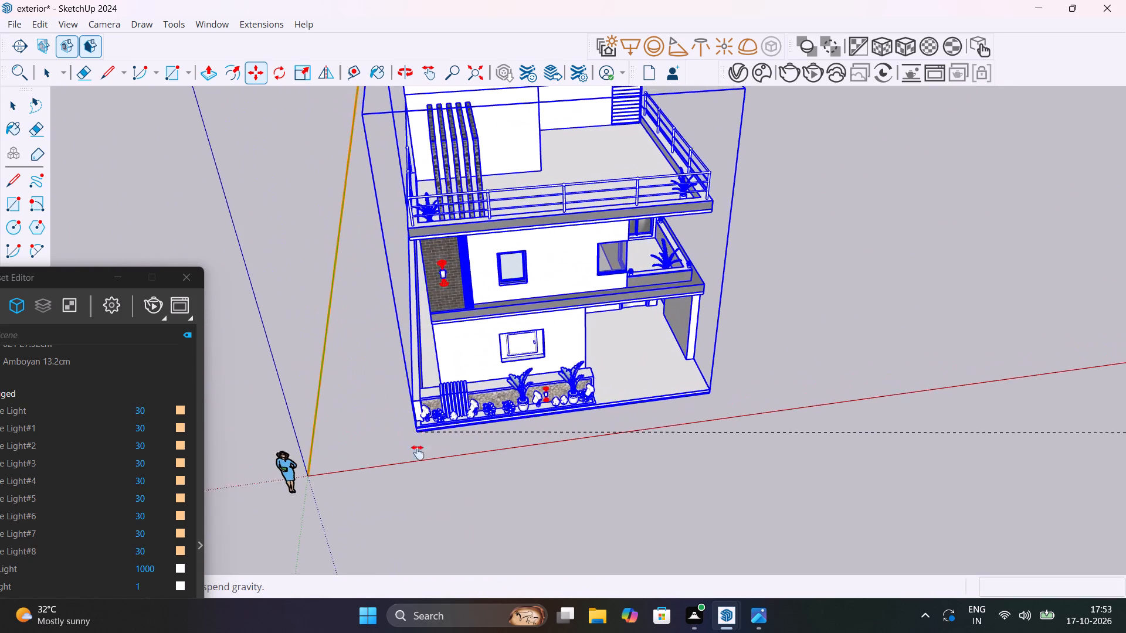
pyautogui.moveTo(418, 452); pyautogui.dragTo(394, 413, button='middle')
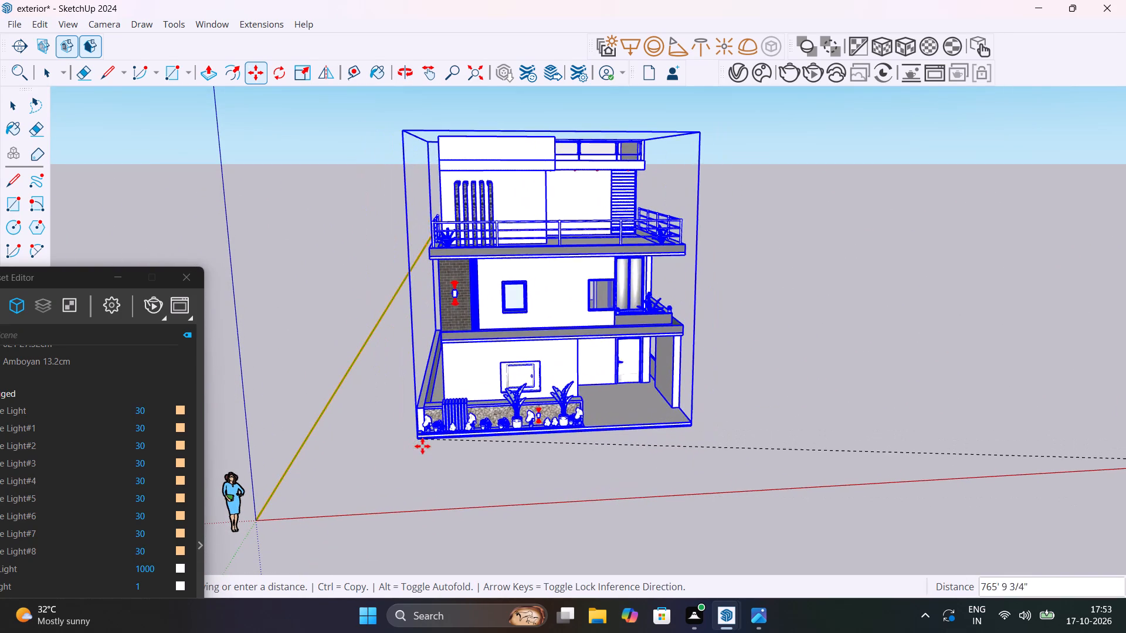
pyautogui.click(427, 447)
pyautogui.press('space')
pyautogui.click(747, 457)
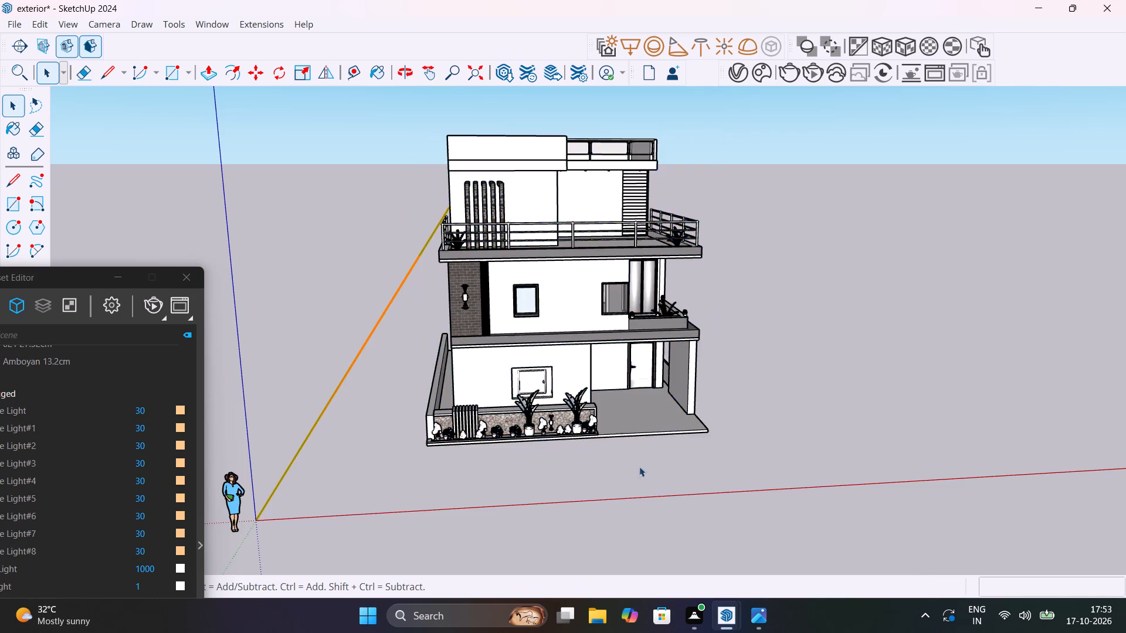
# Run a V-Ray test render of the house's front view, stop it, and close the frame buffer and Chaos Cosmos windows.
pyautogui.scroll(-5, 640, 449)
pyautogui.moveTo(679, 462); pyautogui.dragTo(594, 473, button='middle')
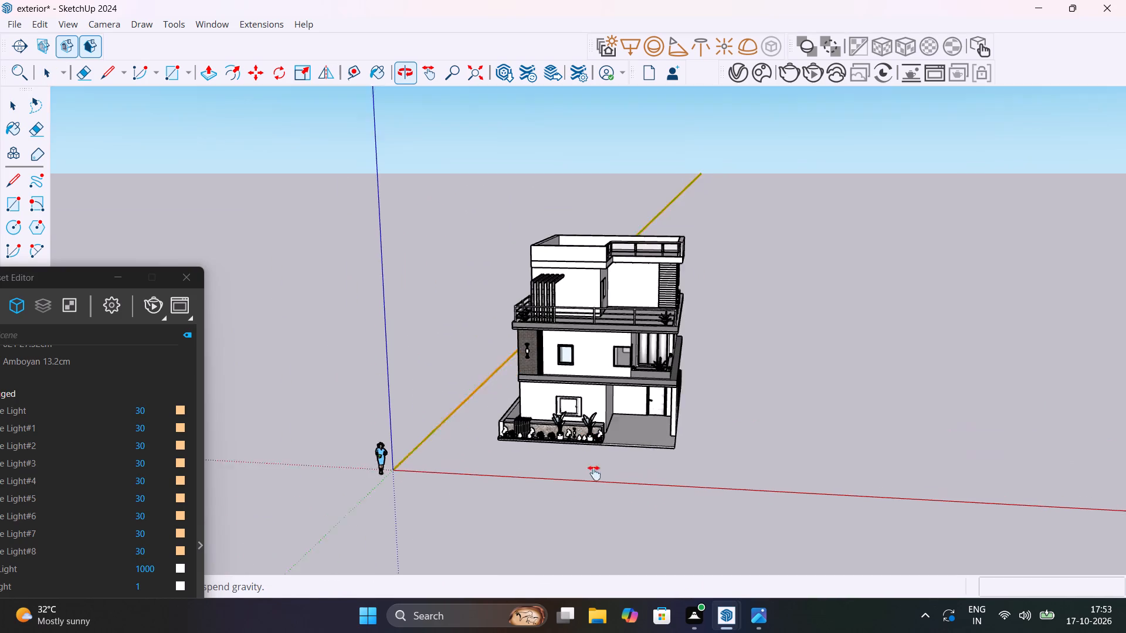
pyautogui.moveTo(594, 473); pyautogui.dragTo(593, 479, button='middle')
pyautogui.scroll(3, 628, 444)
pyautogui.scroll(1, 659, 281)
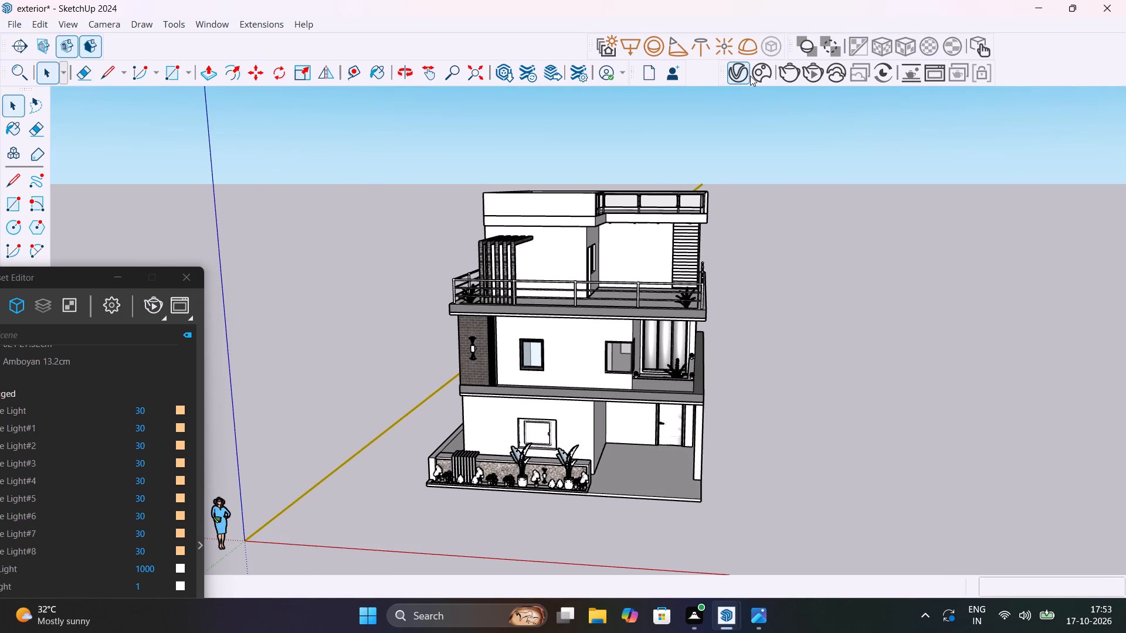
pyautogui.click(762, 77)
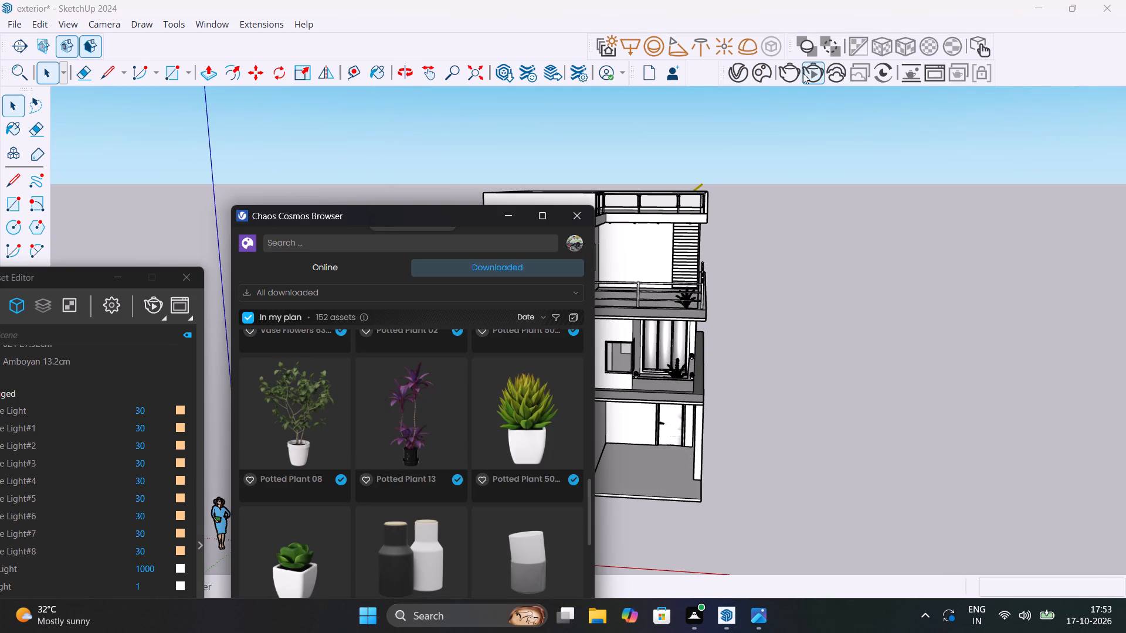
pyautogui.click(796, 75)
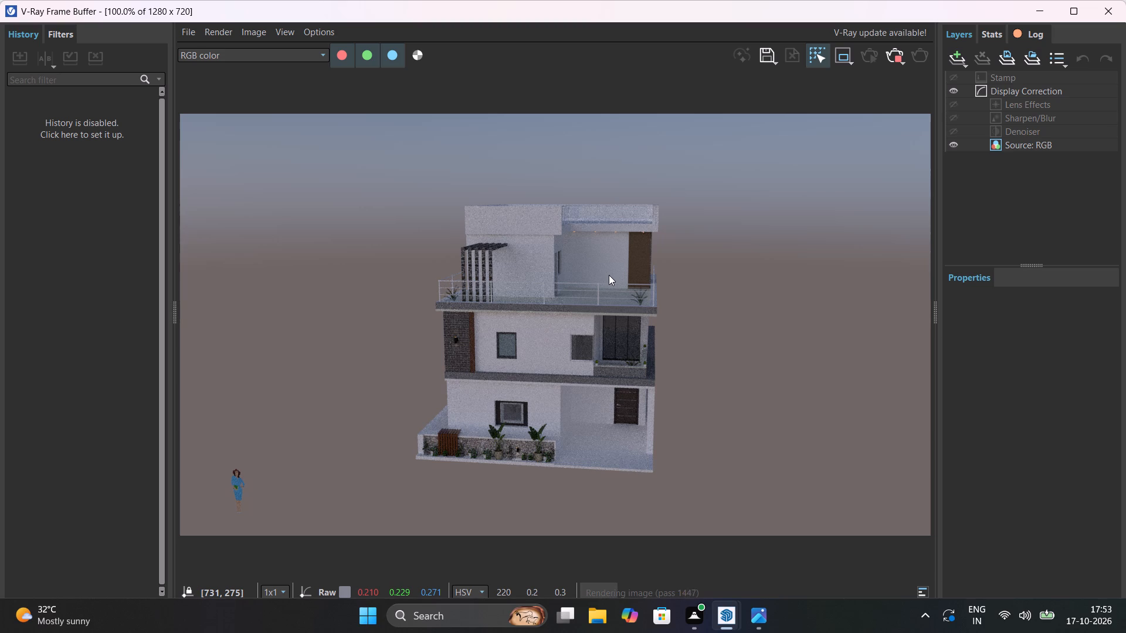
pyautogui.click(894, 53)
pyautogui.click(1105, 8)
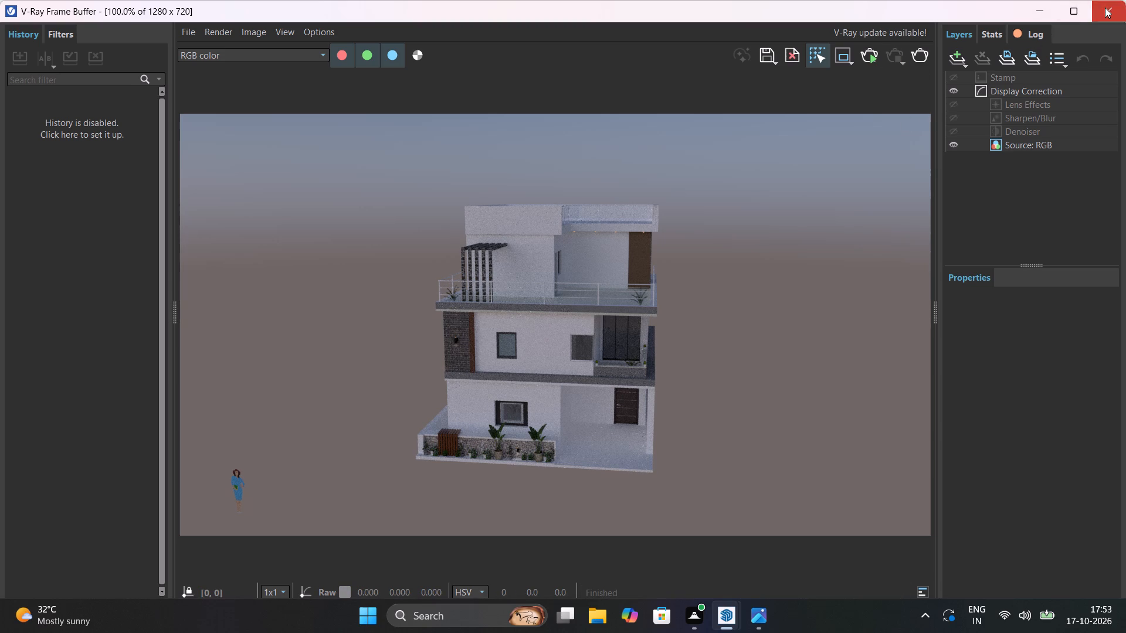
pyautogui.click(574, 209)
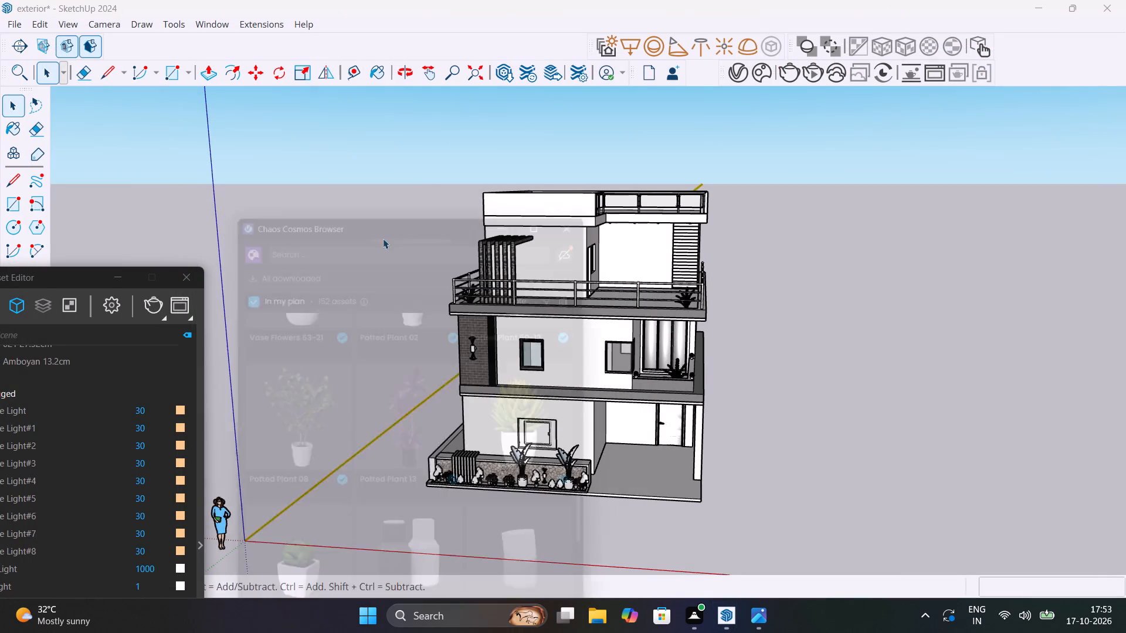
# Add a Light Mix render element in the V-Ray Asset Editor and close the editor.
pyautogui.moveTo(40, 277); pyautogui.dragTo(325, 175)
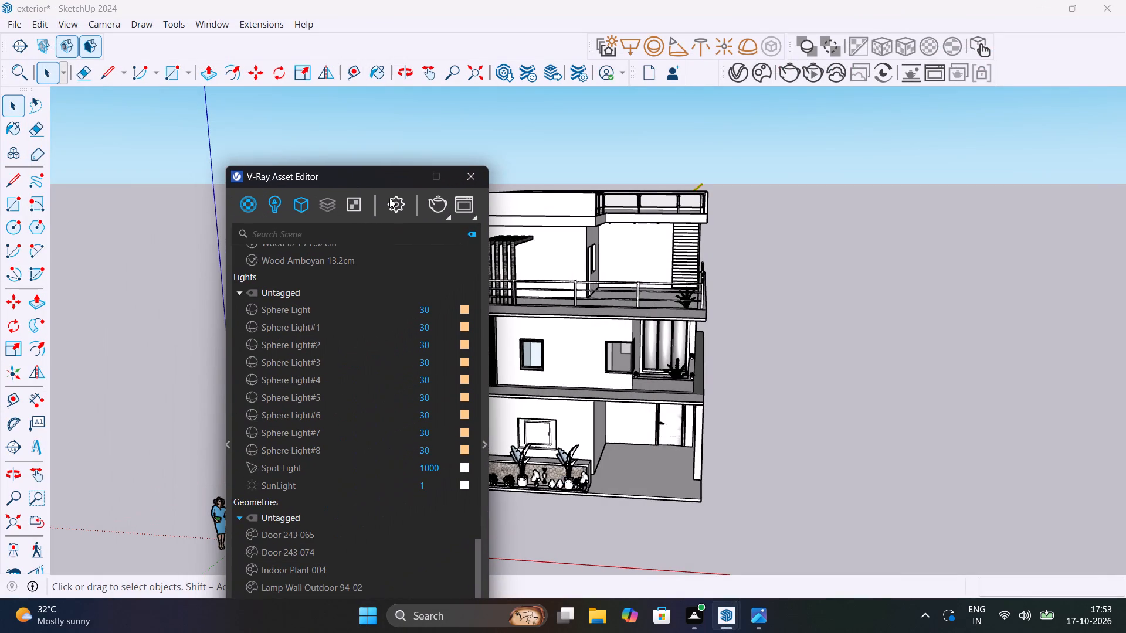
pyautogui.click(325, 207)
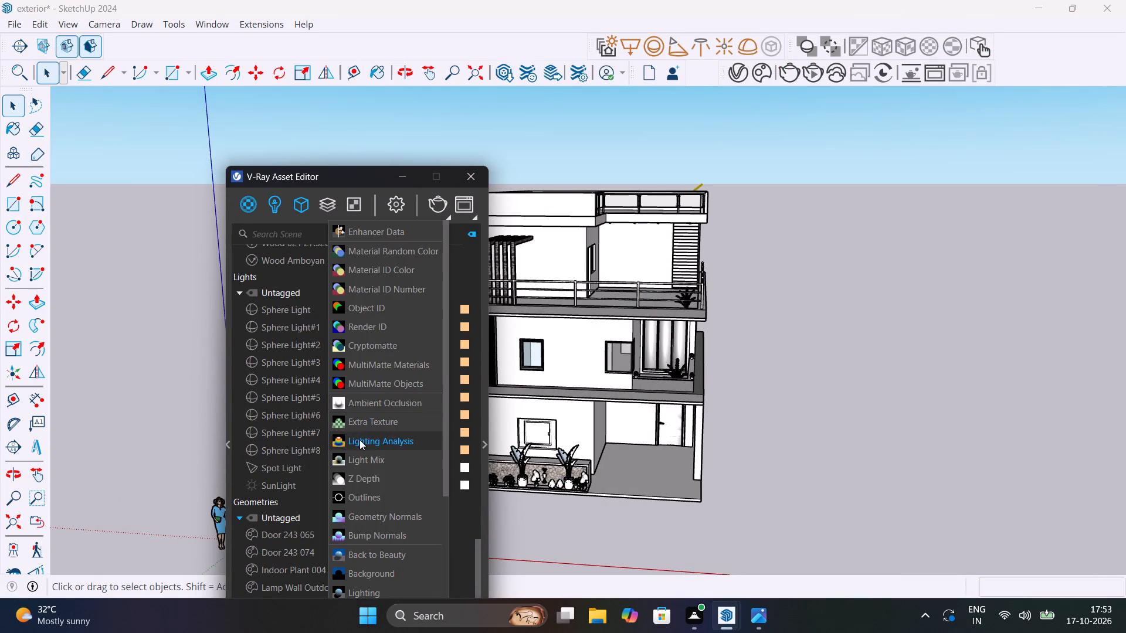
pyautogui.click(365, 457)
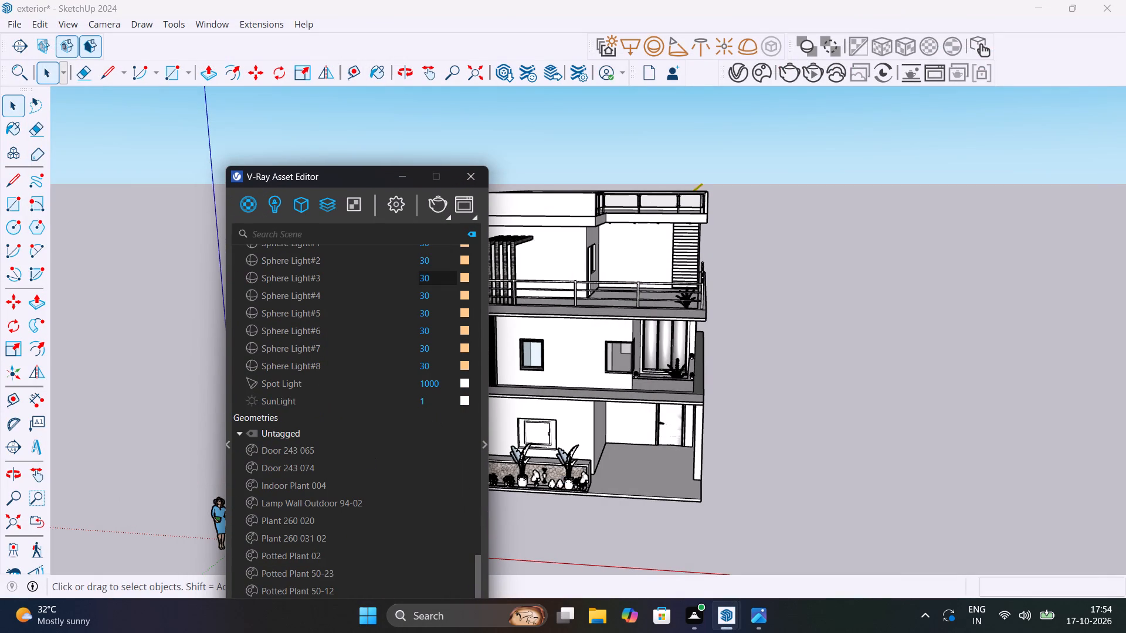
pyautogui.click(475, 175)
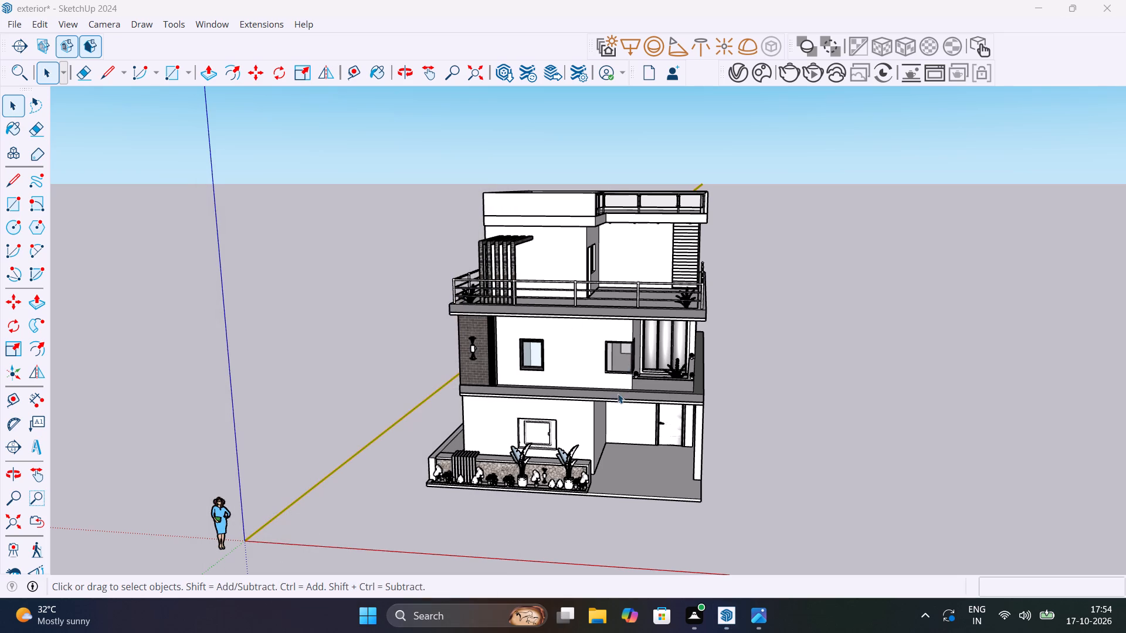
# Search the downloaded Chaos Cosmos assets for "car".
pyautogui.moveTo(619, 426); pyautogui.dragTo(429, 455, button='middle')
pyautogui.scroll(-1, 619, 426)
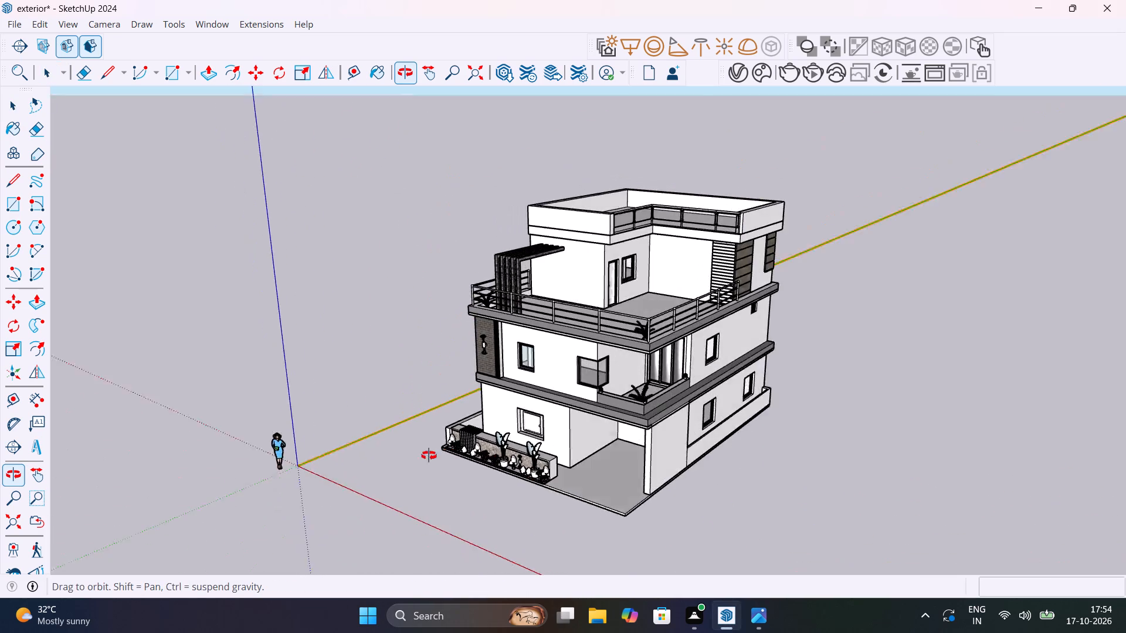
pyautogui.moveTo(429, 455); pyautogui.dragTo(390, 455, button='middle')
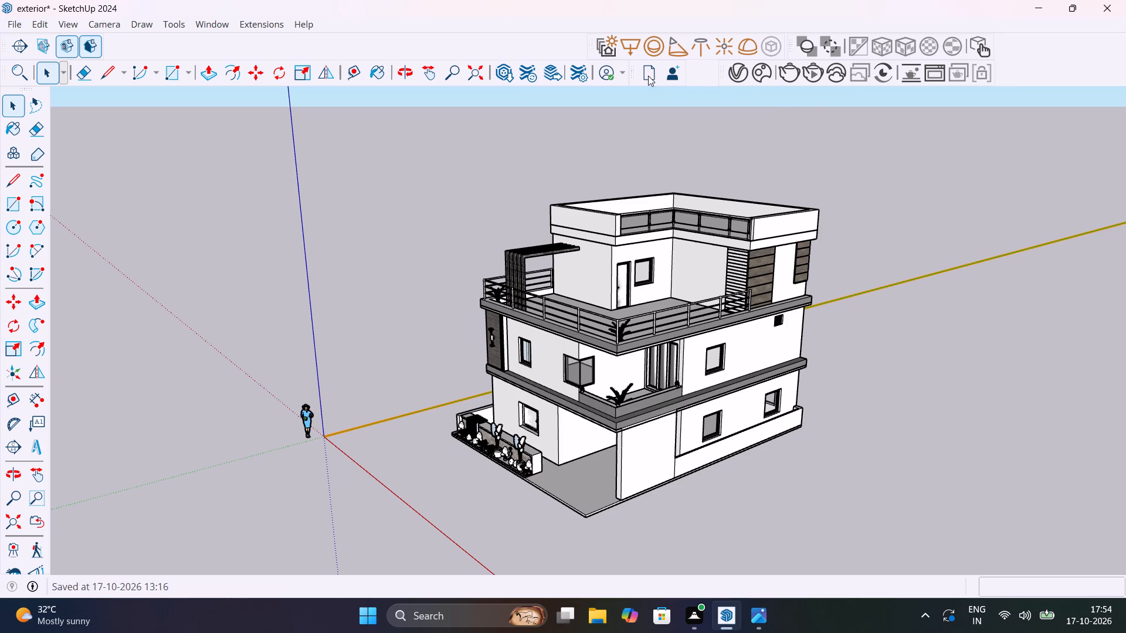
pyautogui.click(764, 70)
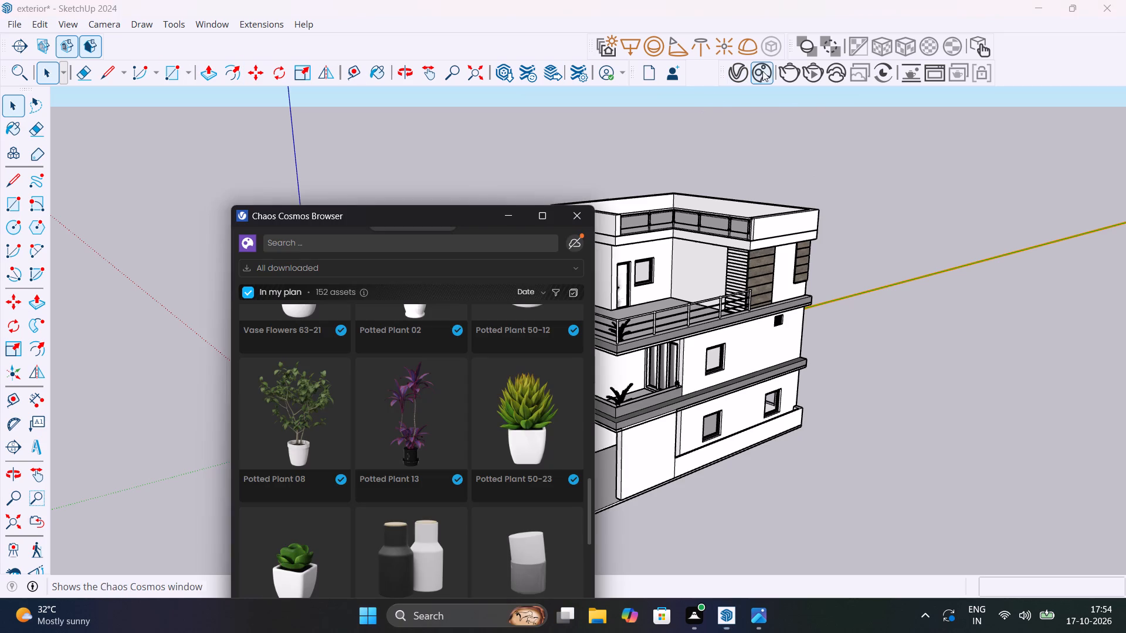
pyautogui.click(484, 237)
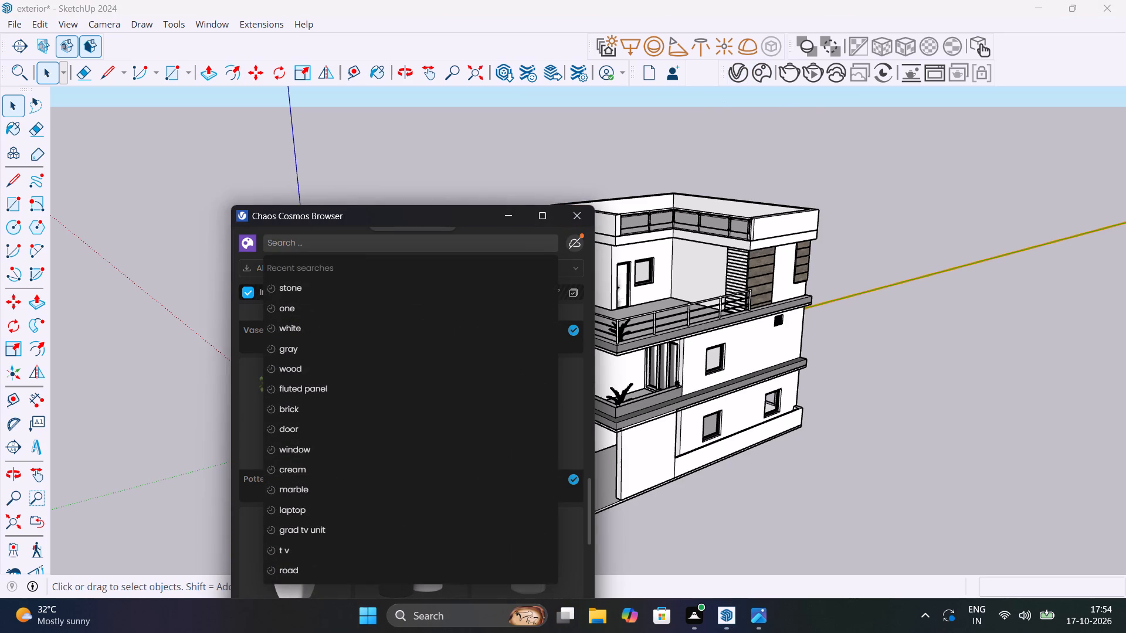
pyautogui.write('car')
pyautogui.press('Return')
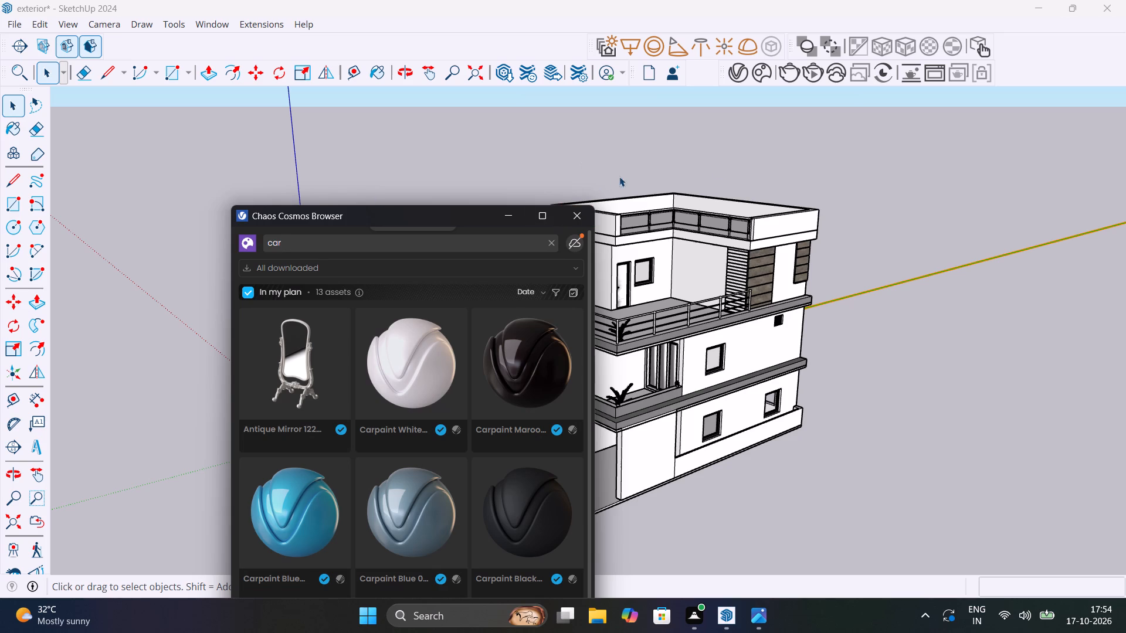
# Close the Chaos Cosmos browser and open the 3D Warehouse.
pyautogui.click(578, 242)
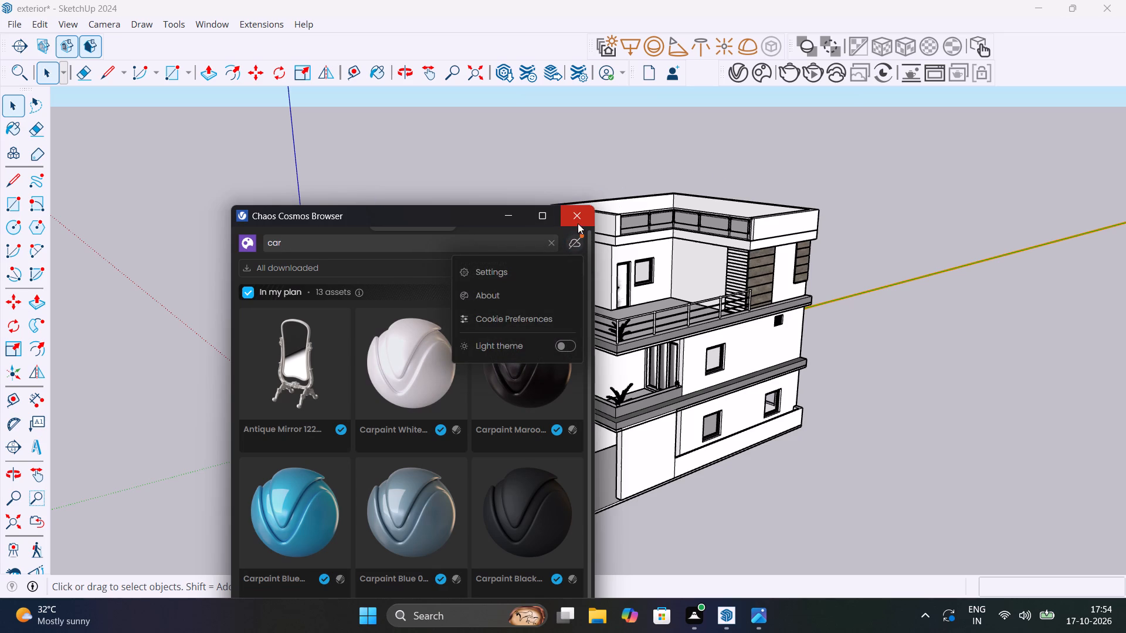
pyautogui.click(578, 218)
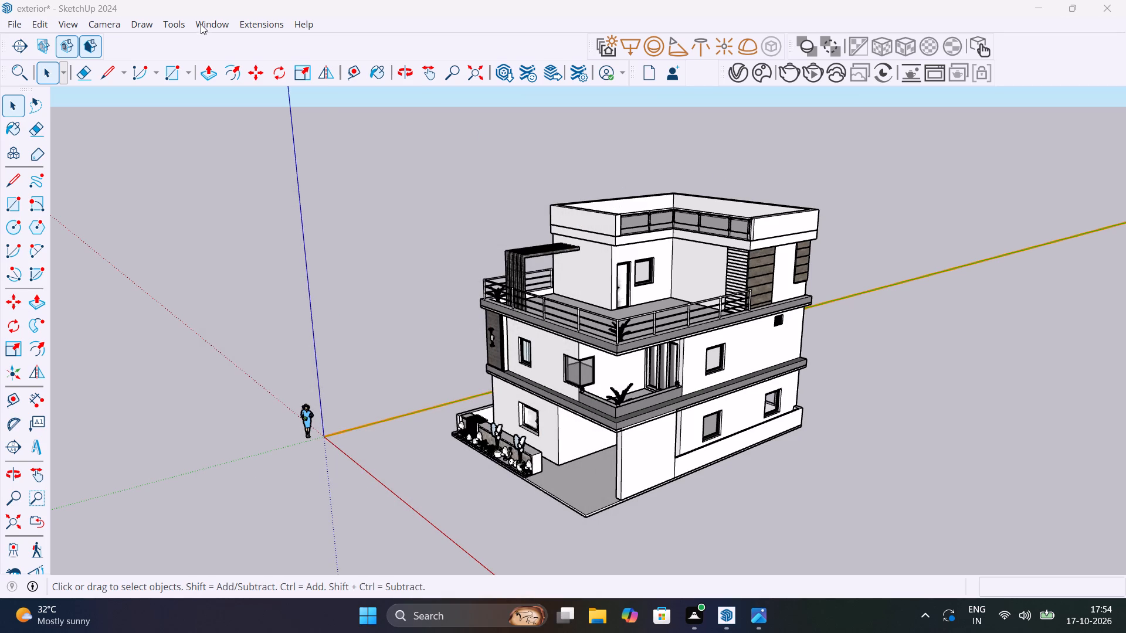
pyautogui.click(201, 23)
pyautogui.click(242, 130)
pyautogui.moveTo(548, 360); pyautogui.dragTo(700, 349, button='middle')
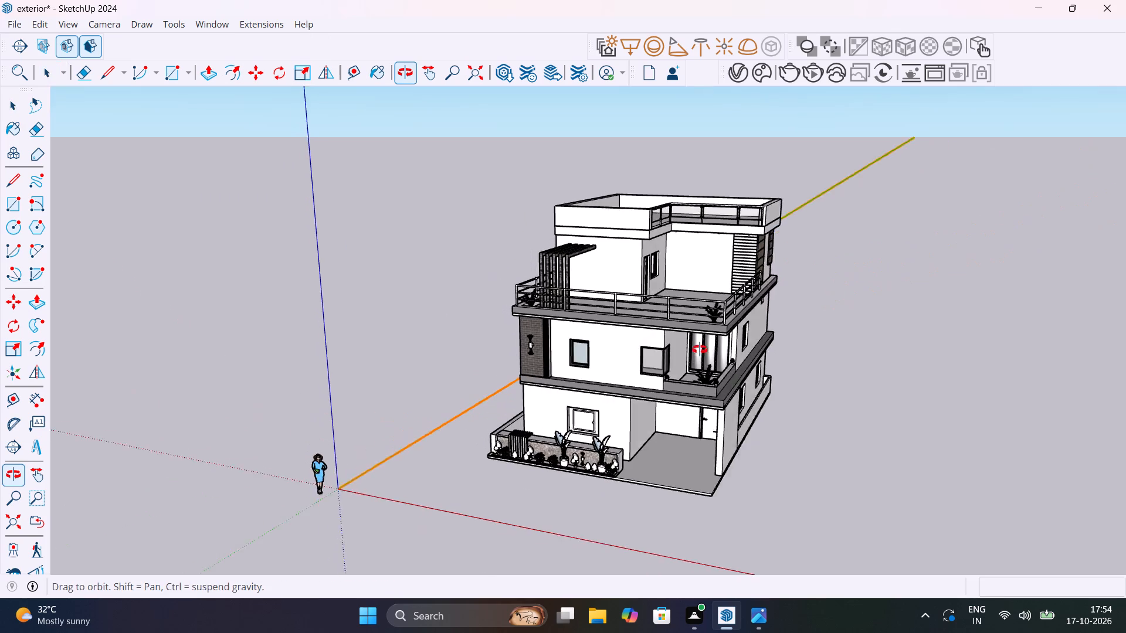
pyautogui.moveTo(700, 349); pyautogui.dragTo(720, 360, button='middle')
pyautogui.scroll(2, 720, 358)
pyautogui.moveTo(722, 358); pyautogui.dragTo(718, 310, button='middle')
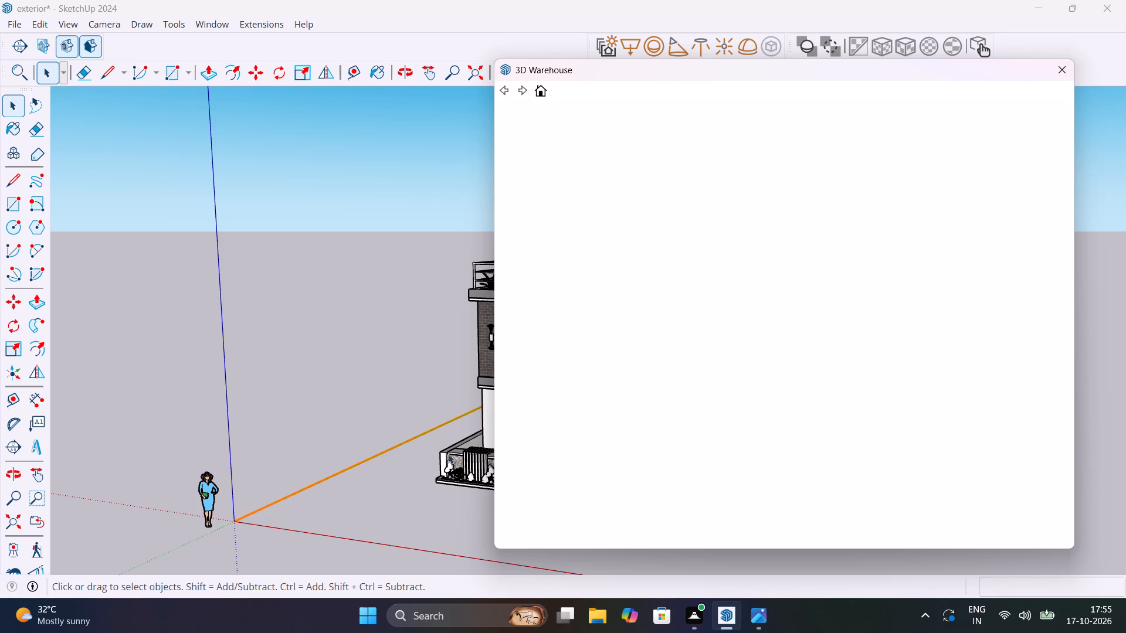
pyautogui.moveTo(944, 72); pyautogui.dragTo(735, 138)
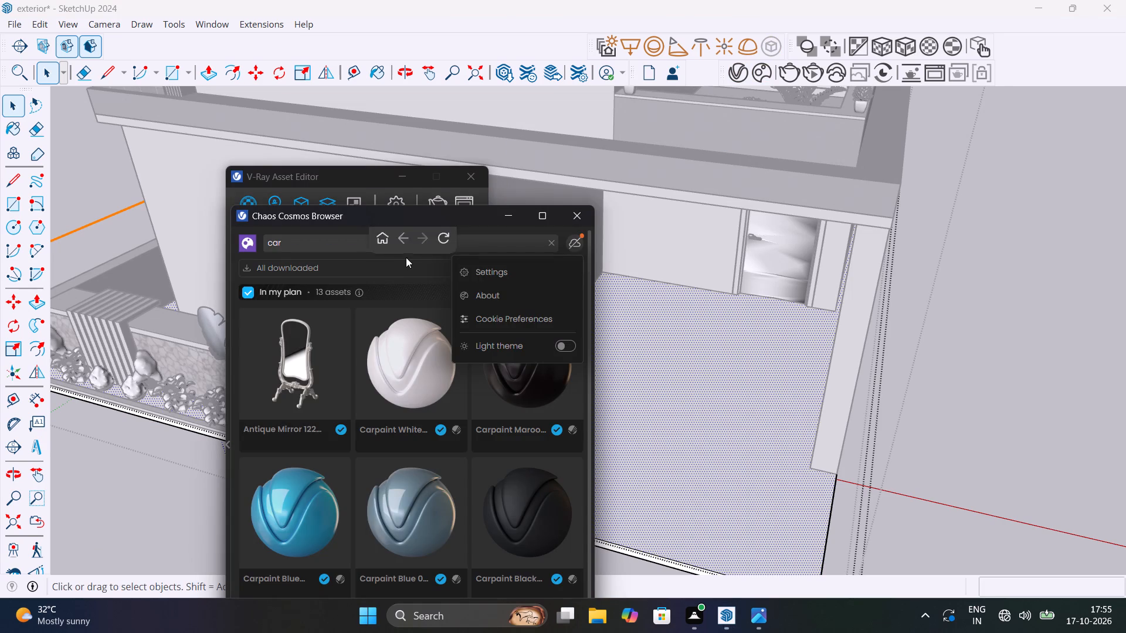
# Import the Tiles Marble White 03 180cm material from the downloaded Tiles category in Chaos Cosmos.
pyautogui.moveTo(445, 215); pyautogui.dragTo(435, 89)
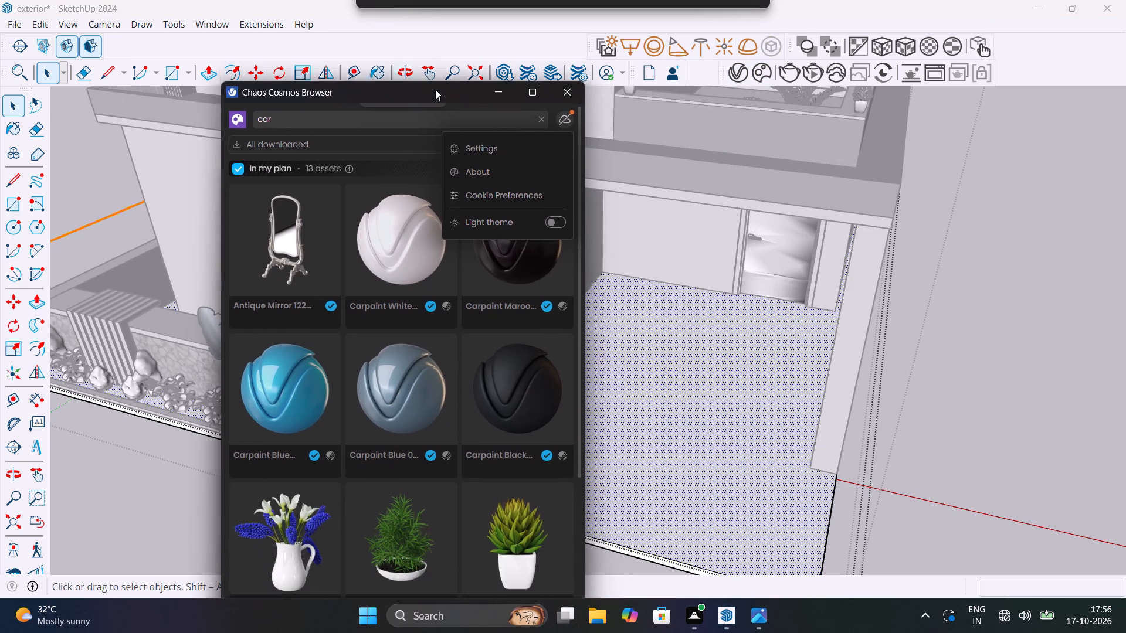
pyautogui.moveTo(435, 89); pyautogui.dragTo(432, 70)
pyautogui.click(531, 98)
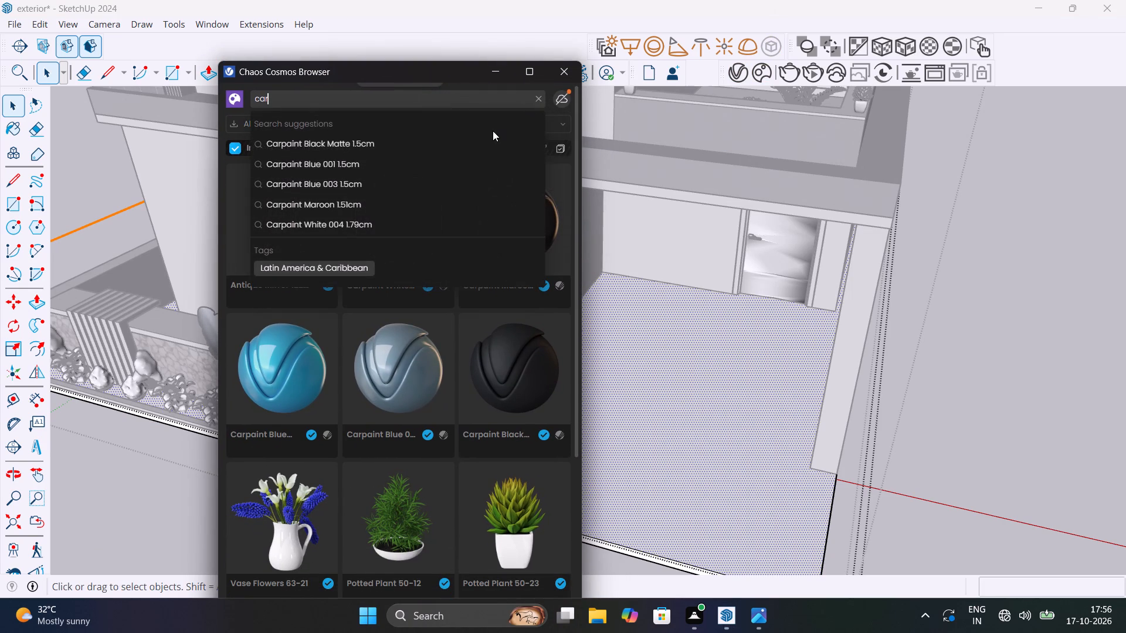
pyautogui.click(568, 126)
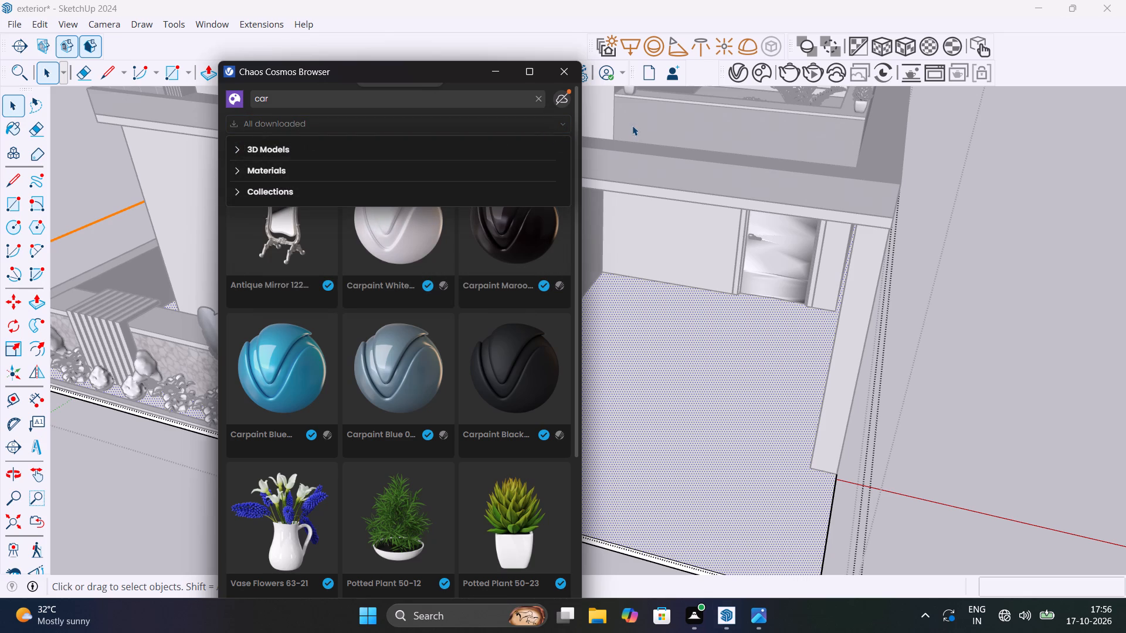
pyautogui.click(632, 125)
pyautogui.click(1095, 181)
pyautogui.press('Escape')
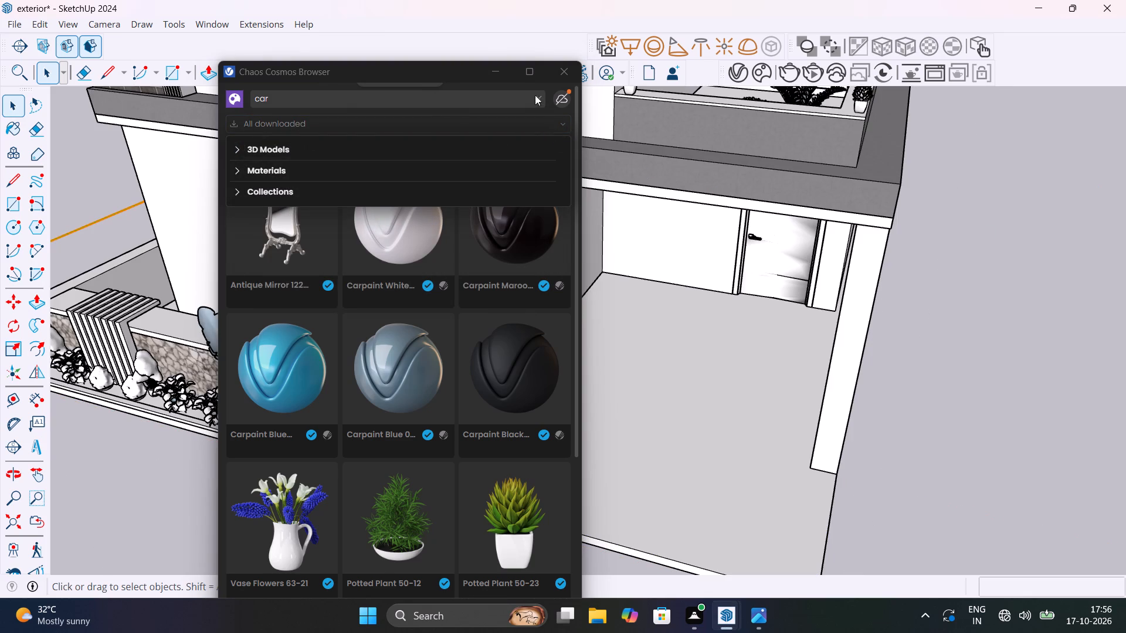
pyautogui.click(542, 97)
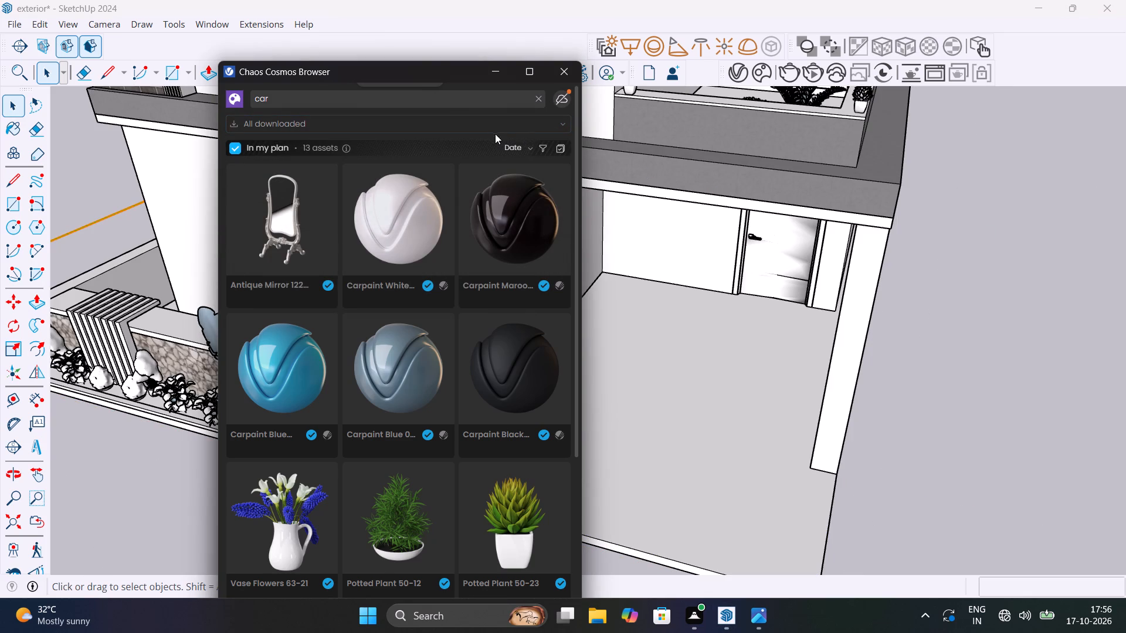
pyautogui.click(531, 121)
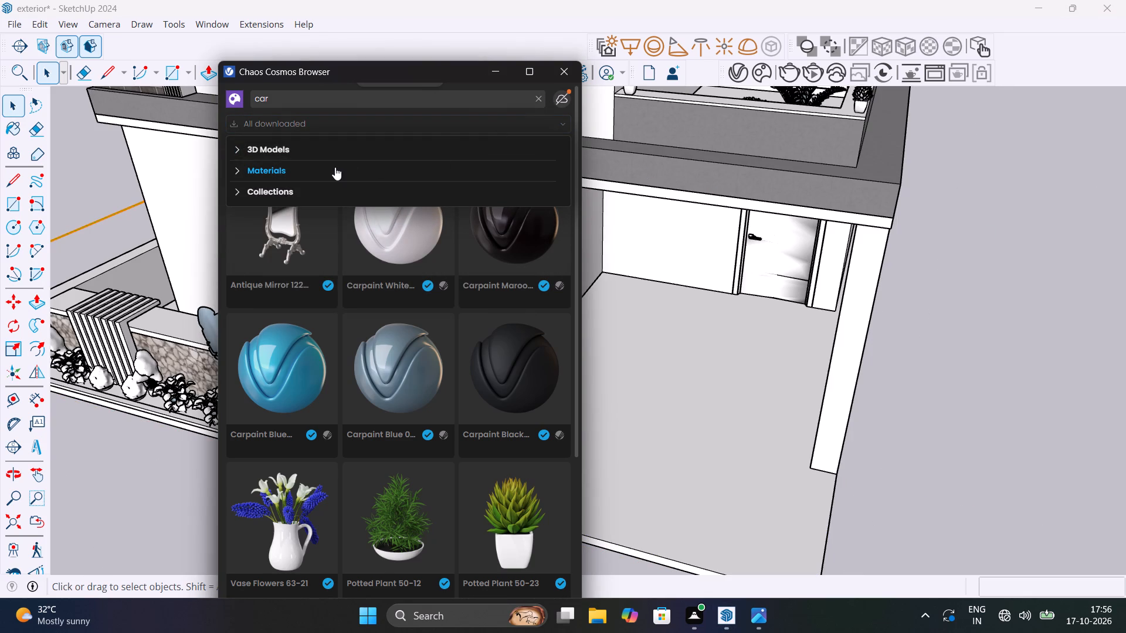
pyautogui.click(344, 167)
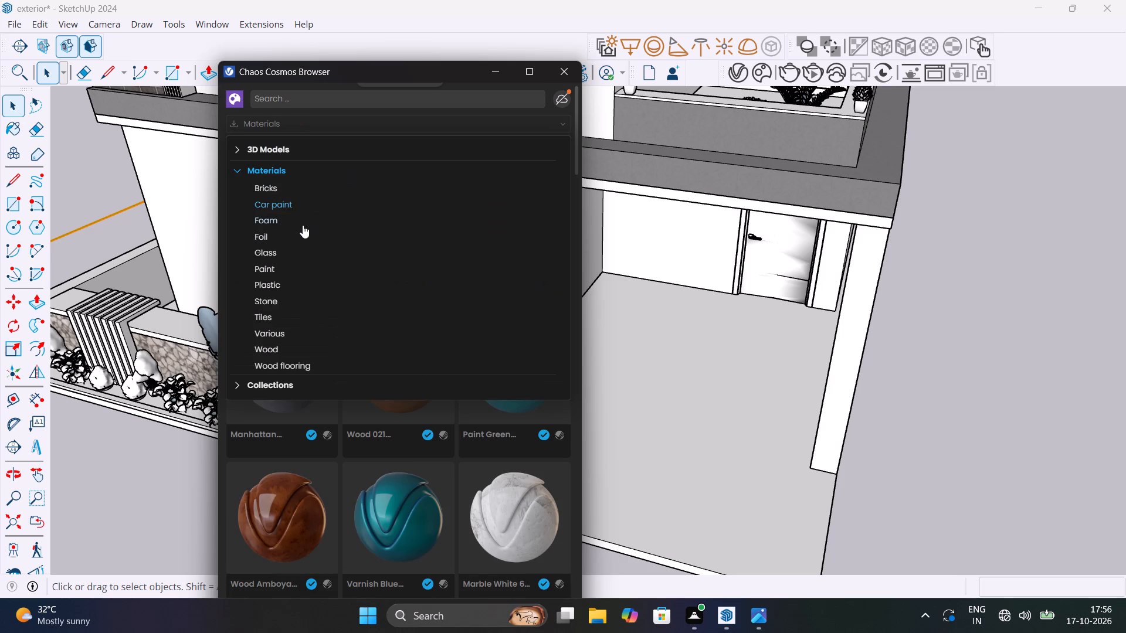
pyautogui.click(287, 319)
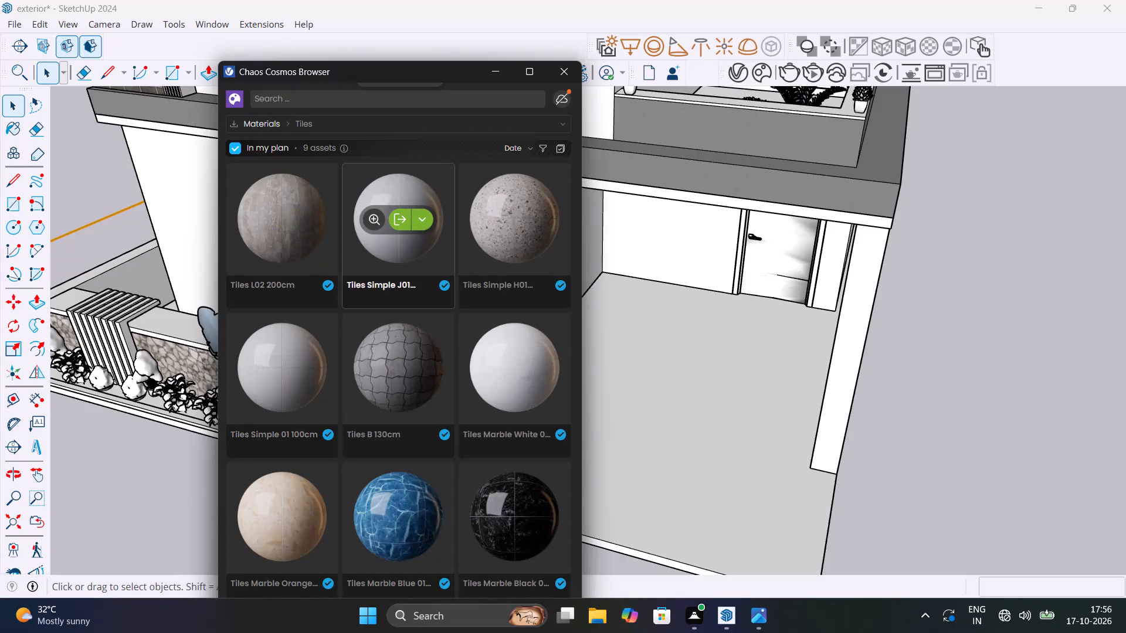
pyautogui.scroll(-9, 416, 404)
pyautogui.scroll(1, 420, 401)
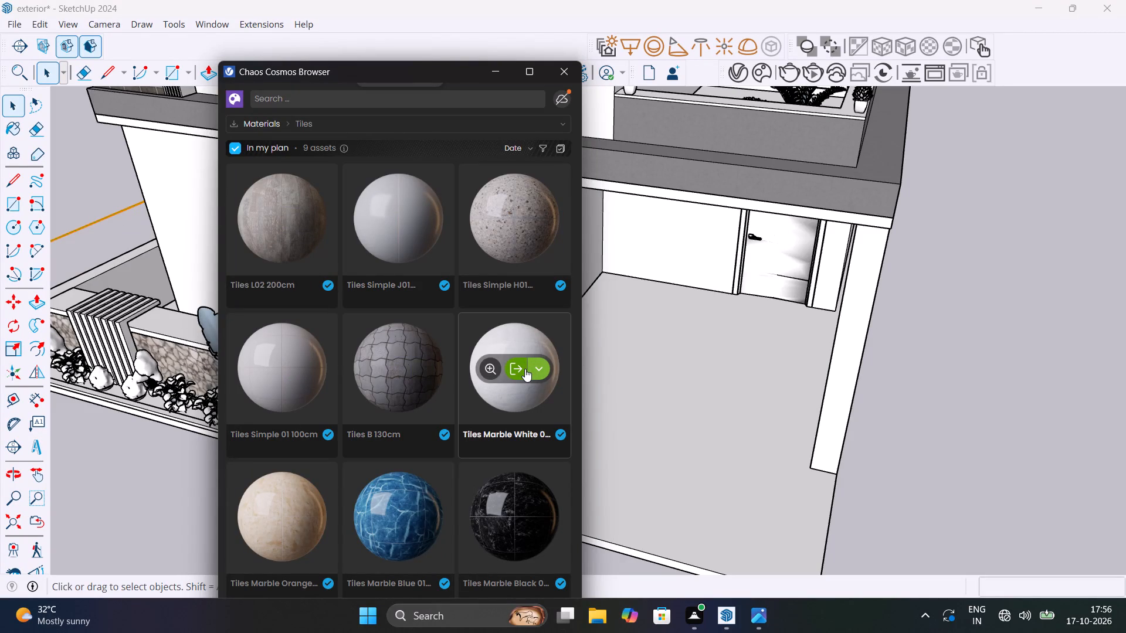
pyautogui.click(517, 369)
# Apply the imported Tiles Marble White 03 180cm#1 material to the ground-floor parking floor.
pyautogui.press('space')
pyautogui.click(643, 390)
pyautogui.tripleClick(643, 390)
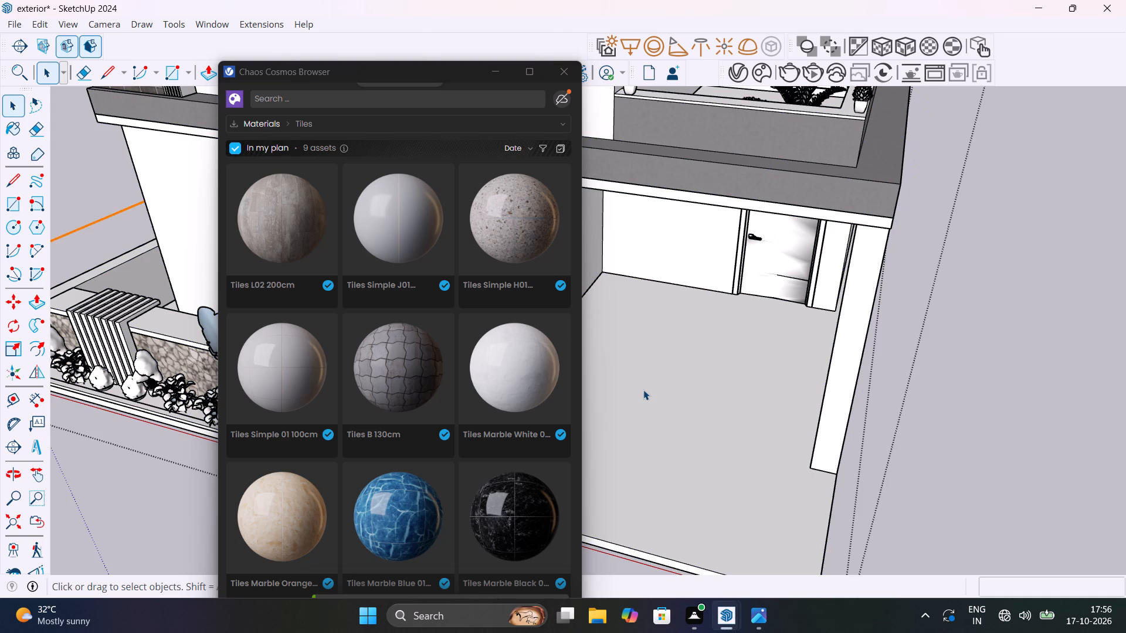
pyautogui.click(643, 390)
pyautogui.click(643, 390)
pyautogui.doubleClick(647, 390)
pyautogui.click(647, 389)
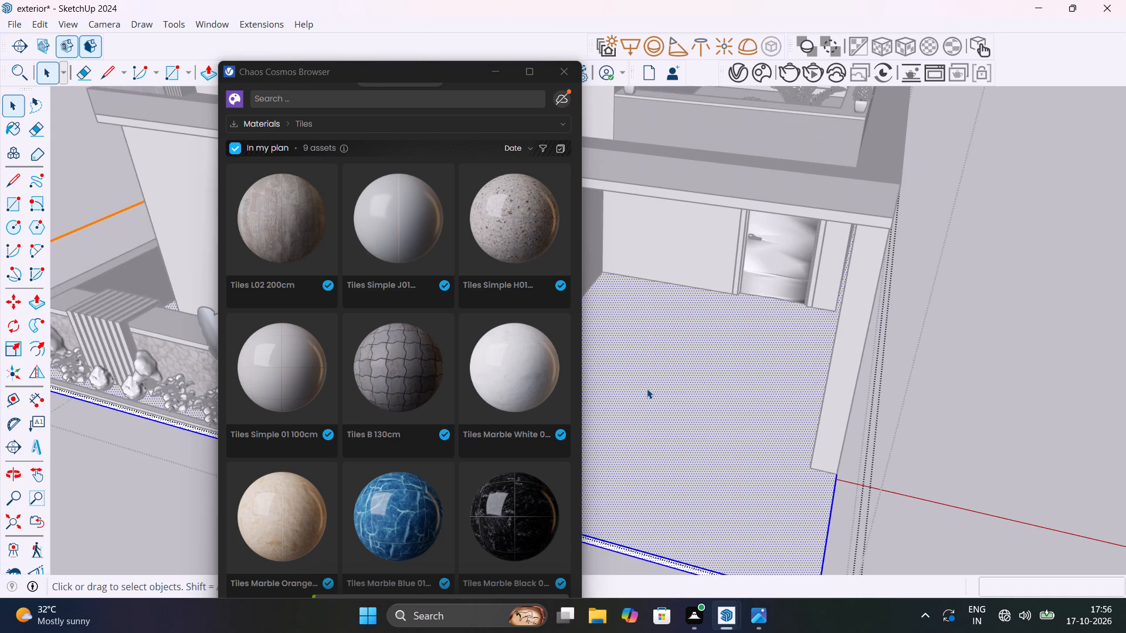
pyautogui.moveTo(430, 76); pyautogui.dragTo(430, 75)
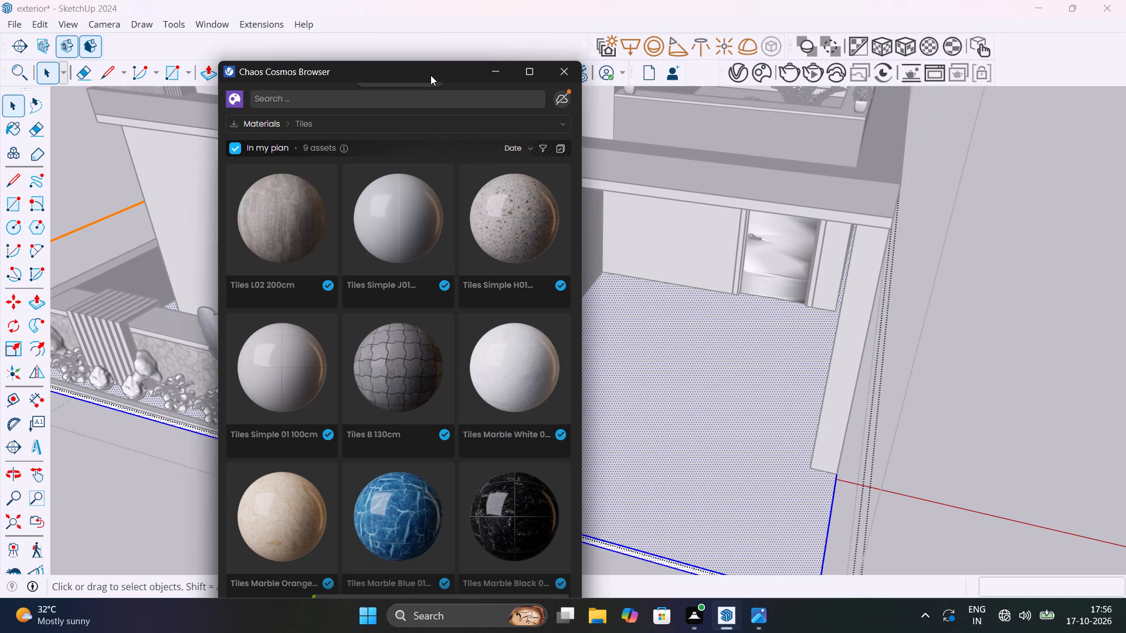
pyautogui.moveTo(430, 75); pyautogui.dragTo(1048, 128)
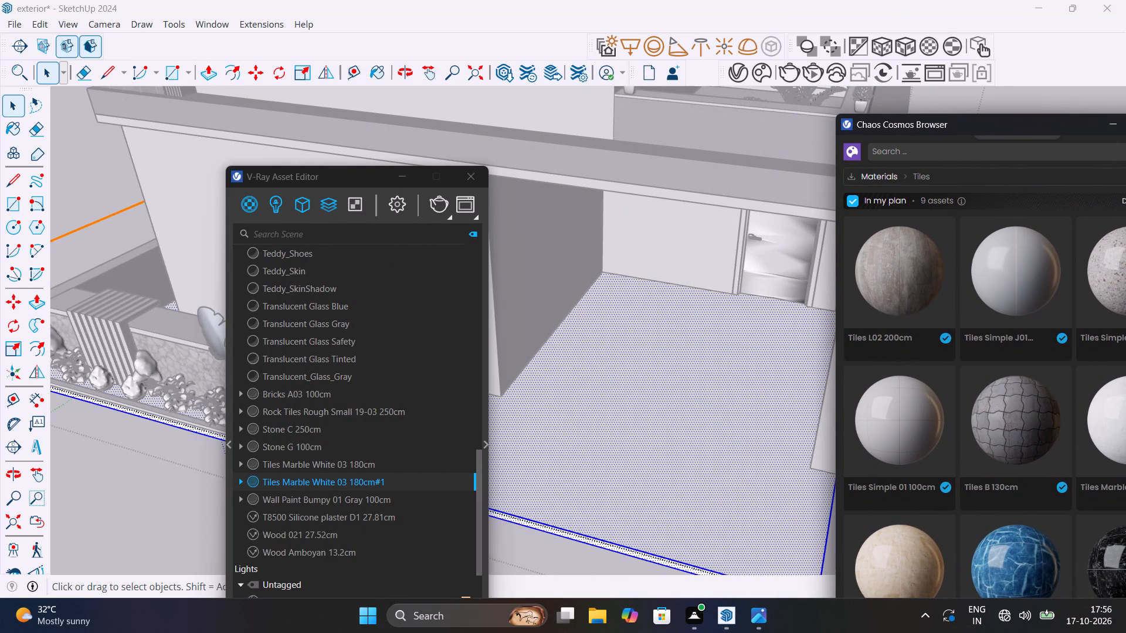
pyautogui.rightClick(333, 479)
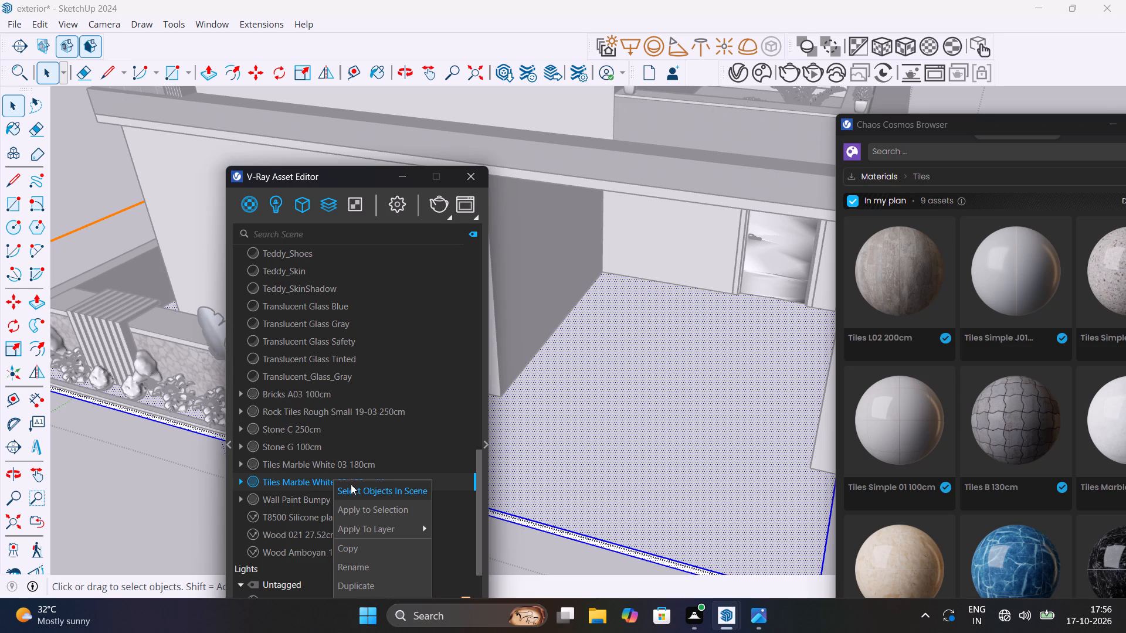
pyautogui.click(372, 508)
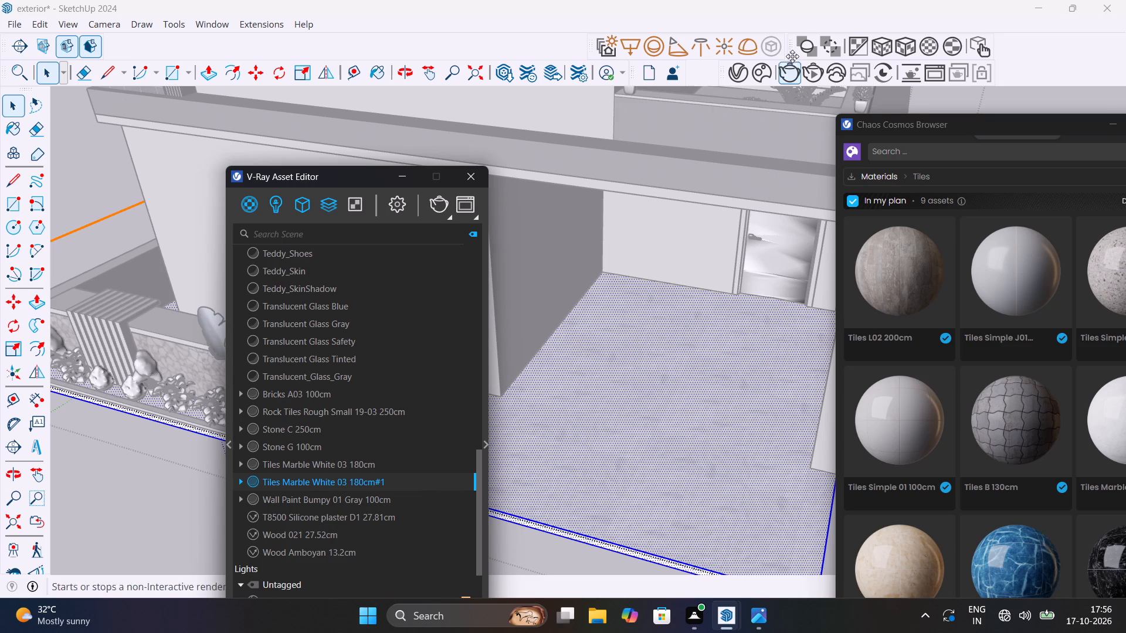
# Remap the parking floor's marble texture with V-Ray's world tri-planar projection and close the Asset Editor.
pyautogui.click(900, 49)
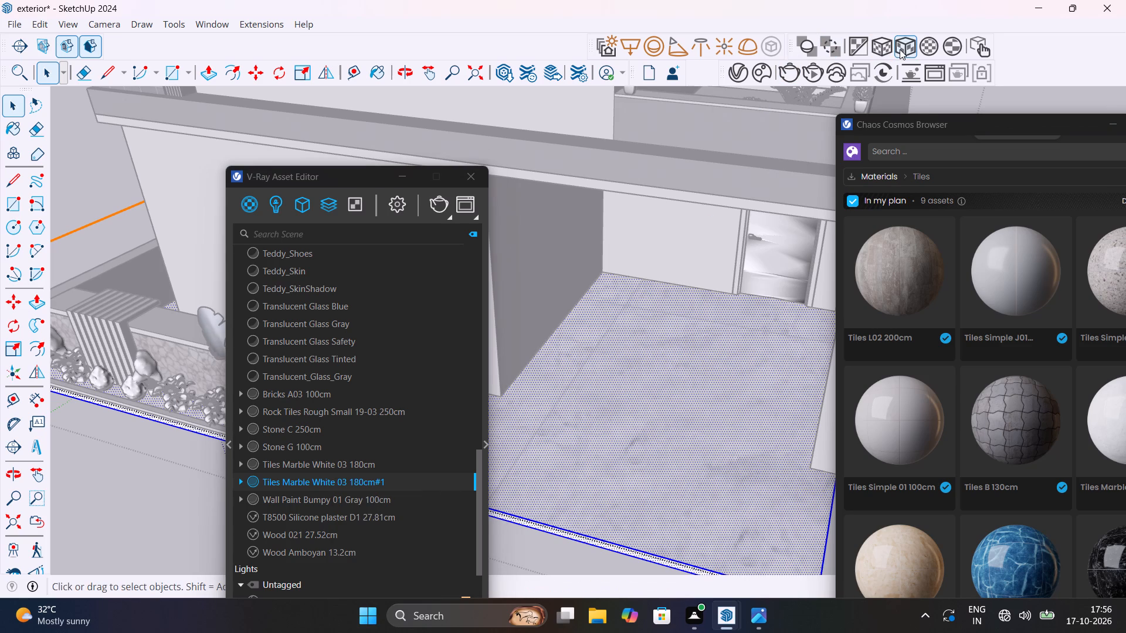
pyautogui.click(883, 55)
pyautogui.click(1122, 6)
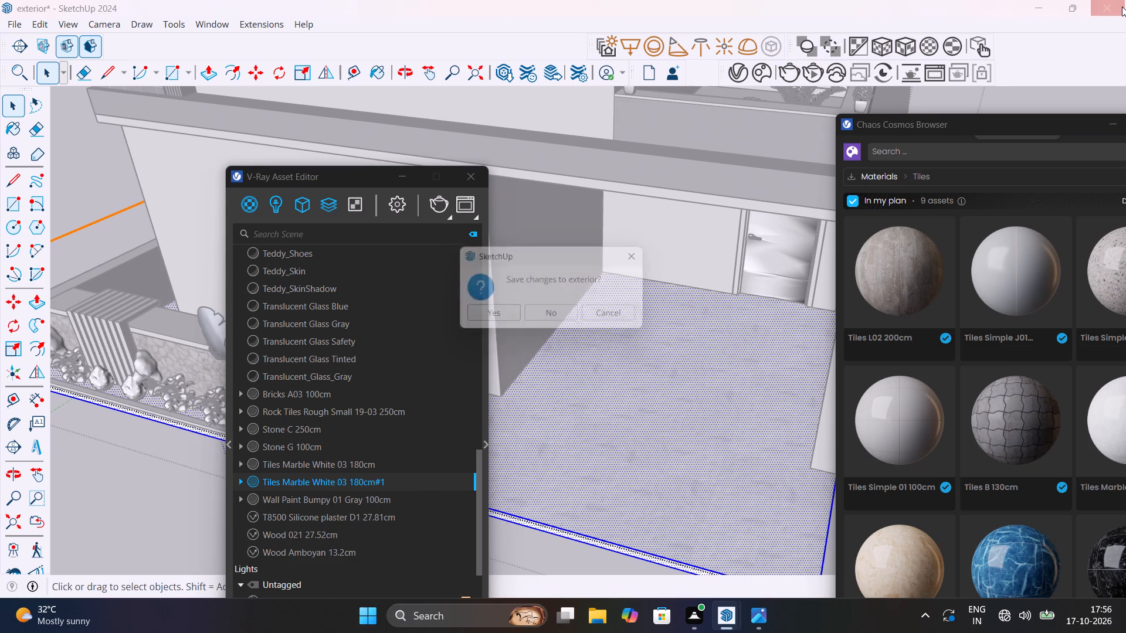
pyautogui.press('Escape')
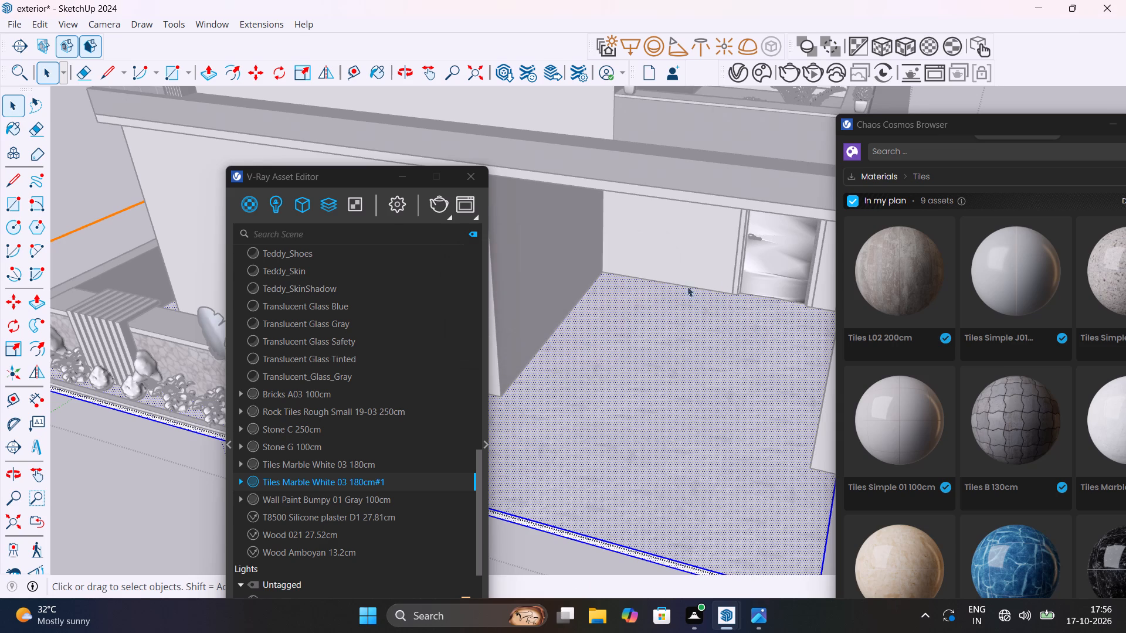
pyautogui.click(466, 177)
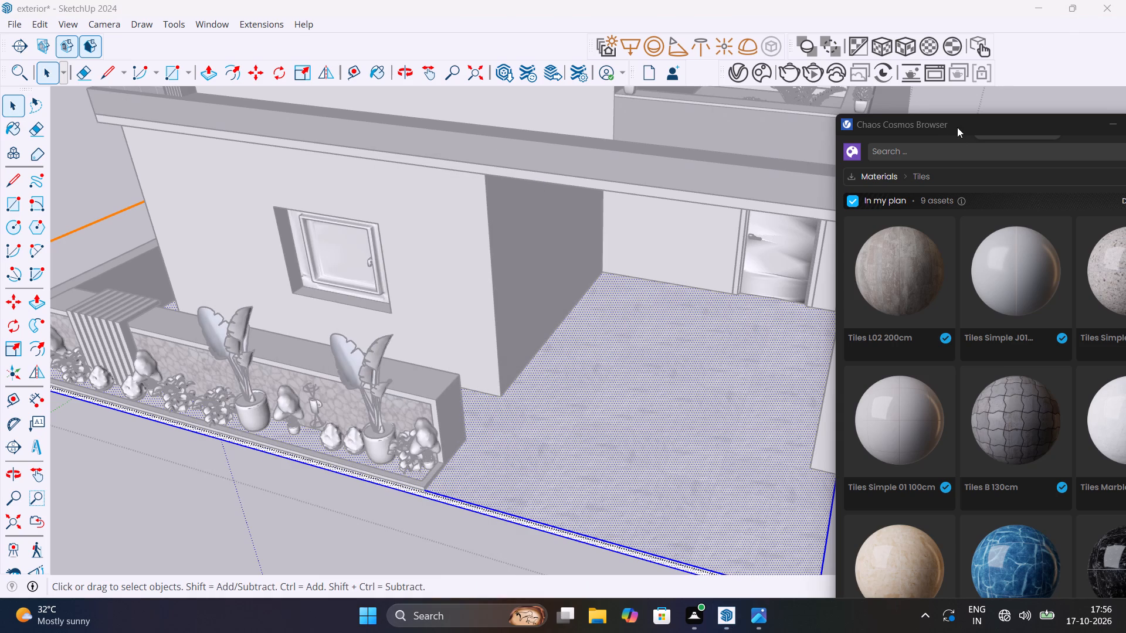
# View the Chaos Cosmos settings, repeat the search for "car", and close the browser.
pyautogui.moveTo(957, 127); pyautogui.dragTo(406, 105)
pyautogui.click(628, 126)
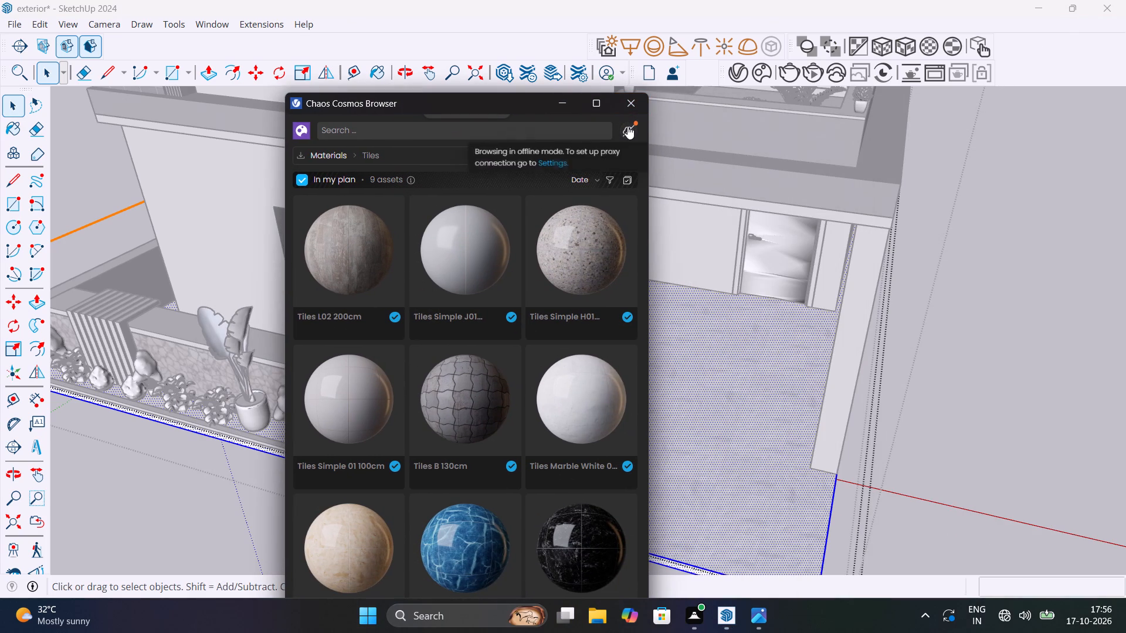
pyautogui.click(609, 150)
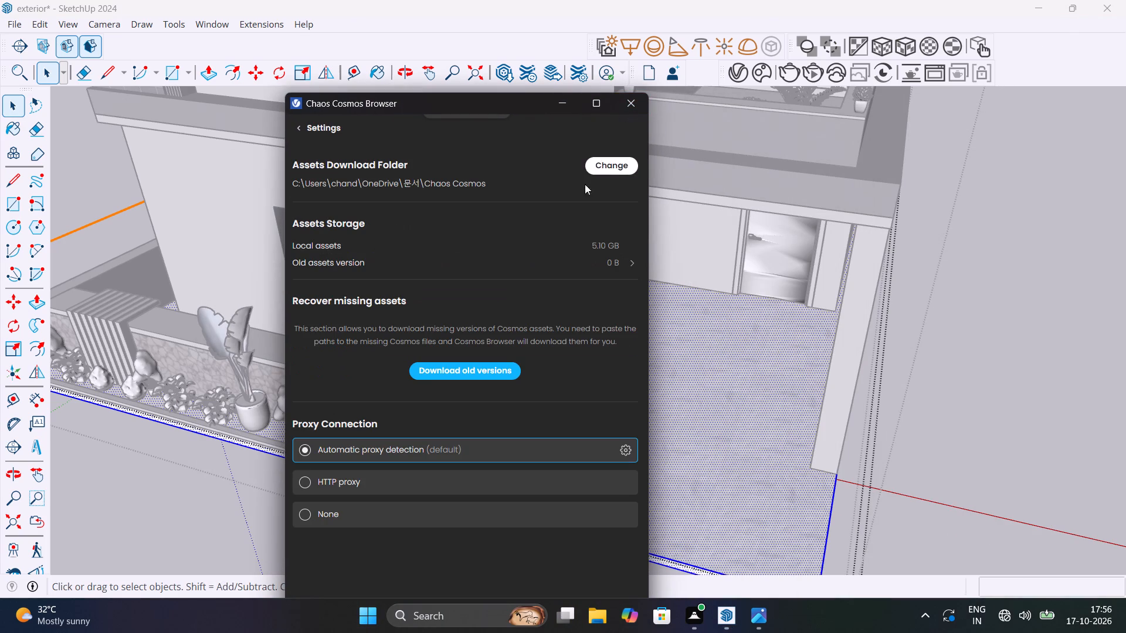
pyautogui.click(945, 331)
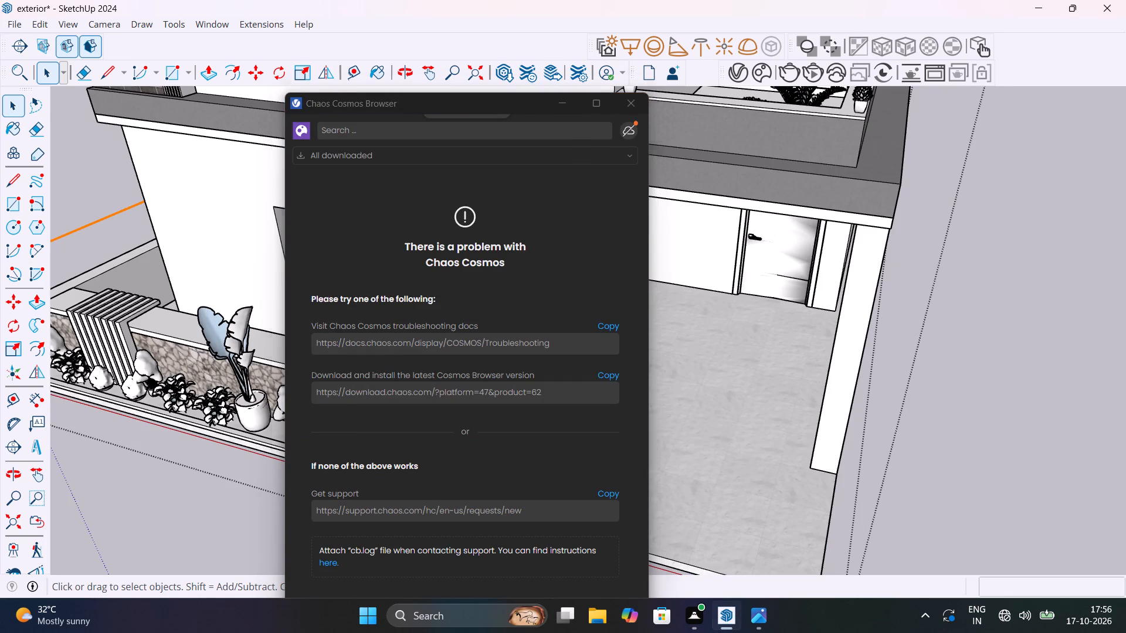
pyautogui.click(541, 127)
pyautogui.click(353, 175)
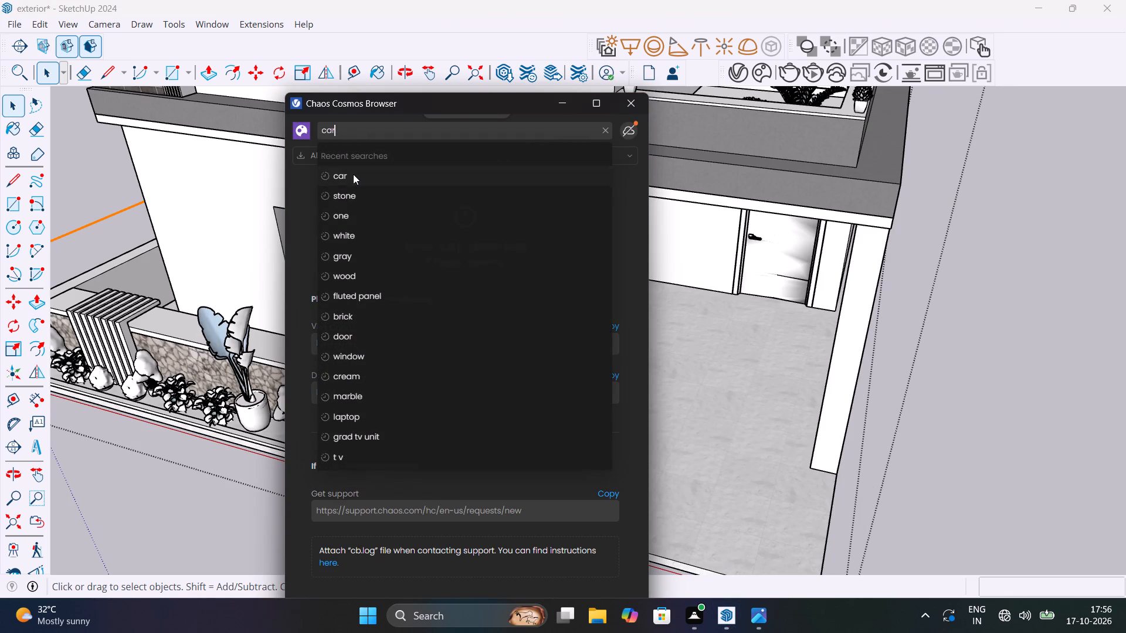
pyautogui.click(629, 103)
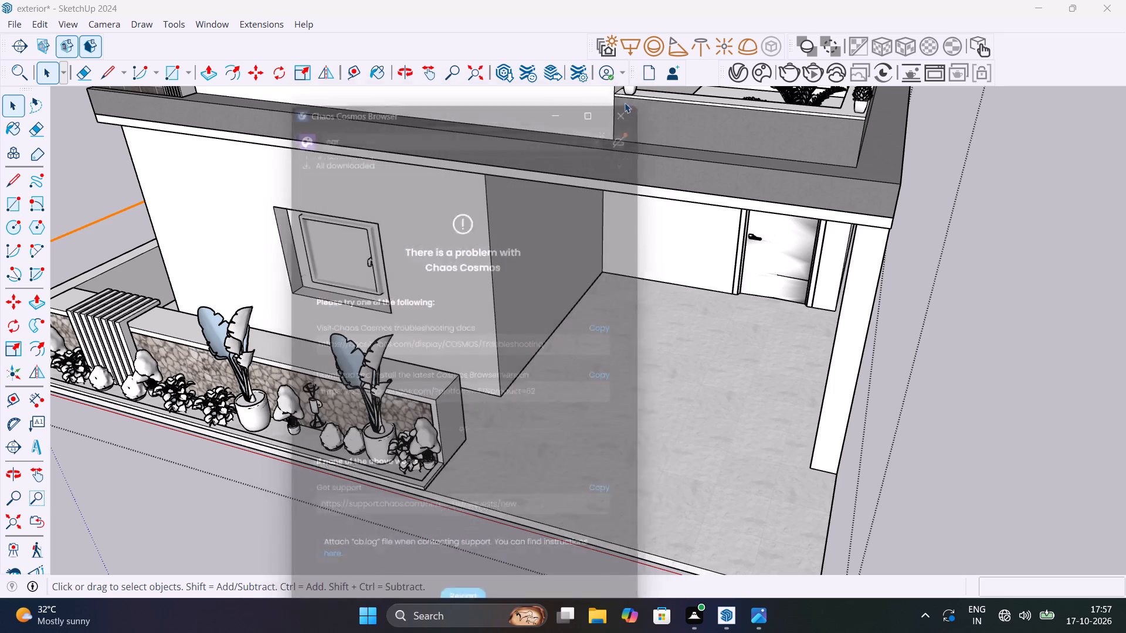
# Try to open the 3D Warehouse again.
pyautogui.click(1124, 414)
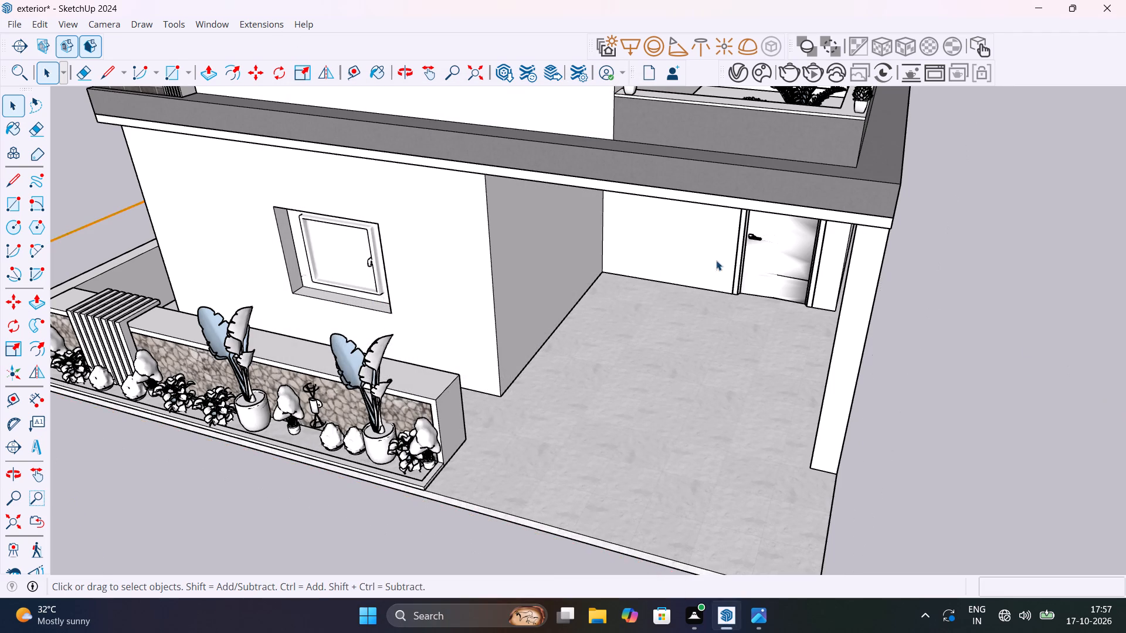
pyautogui.scroll(-6, 646, 262)
pyautogui.moveTo(631, 281); pyautogui.dragTo(697, 233, button='middle')
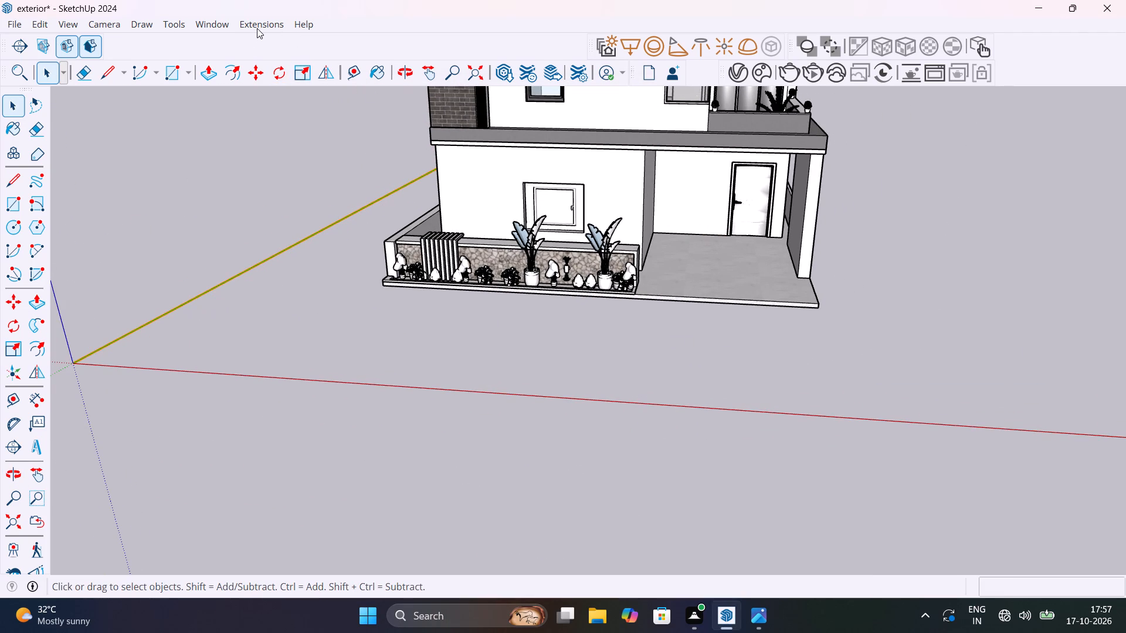
pyautogui.click(205, 27)
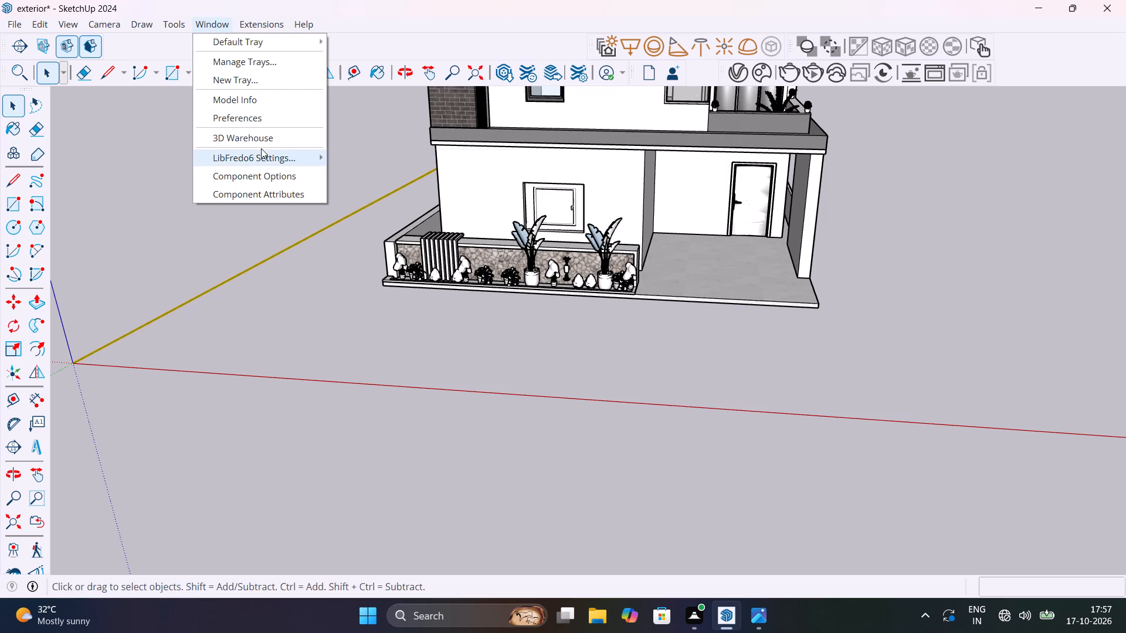
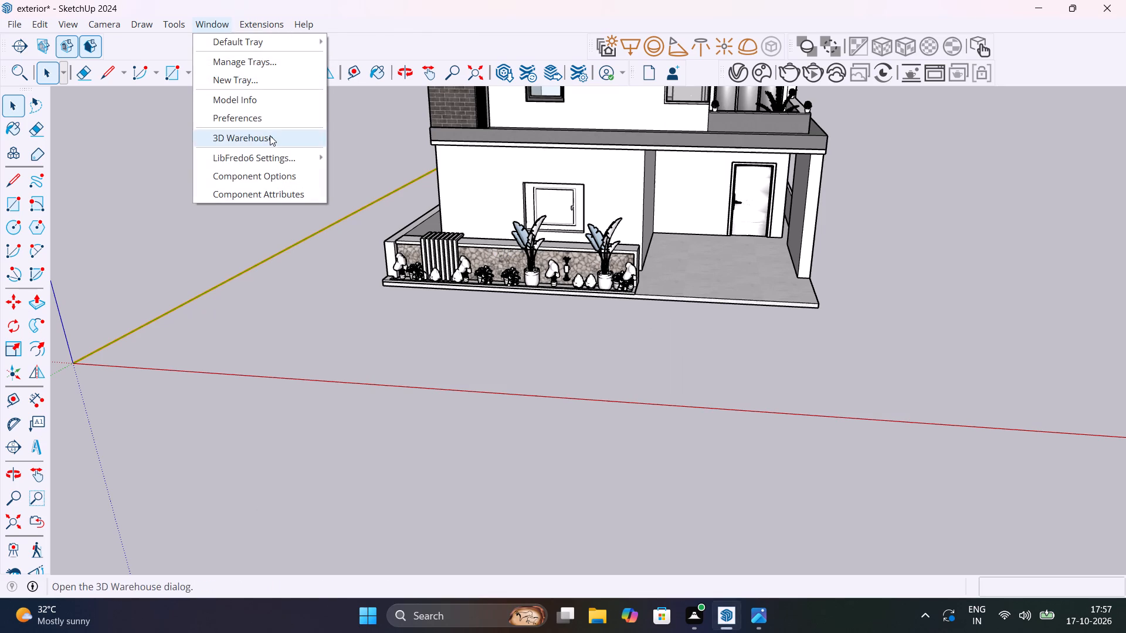
# Open the 3D Warehouse model library, retrying after the first attempt.
pyautogui.click(270, 136)
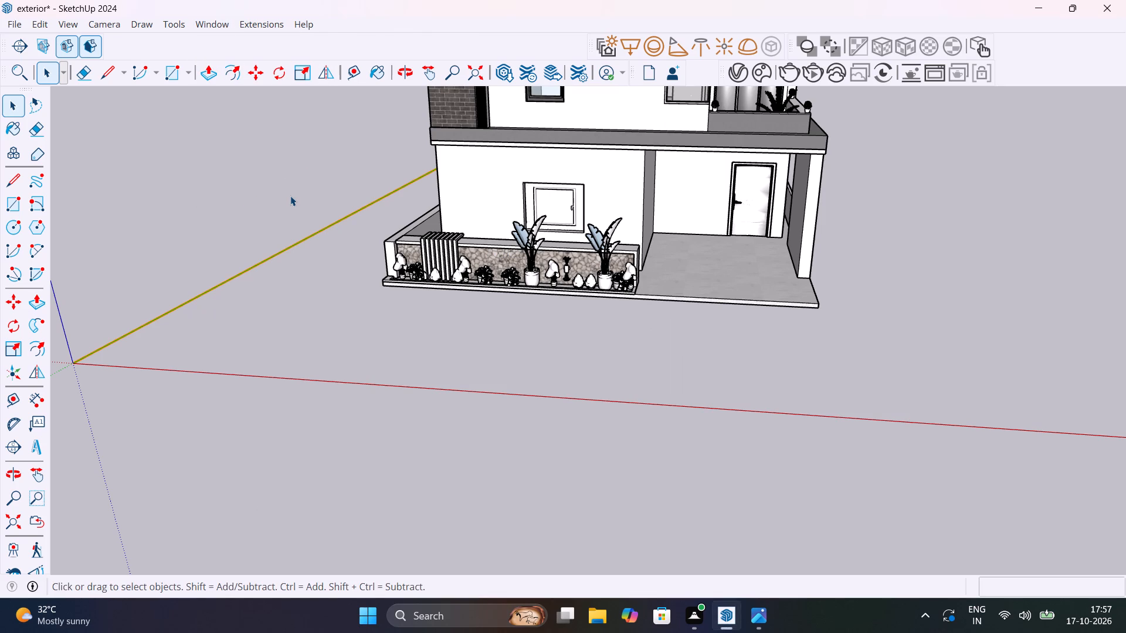
pyautogui.scroll(-7, 290, 196)
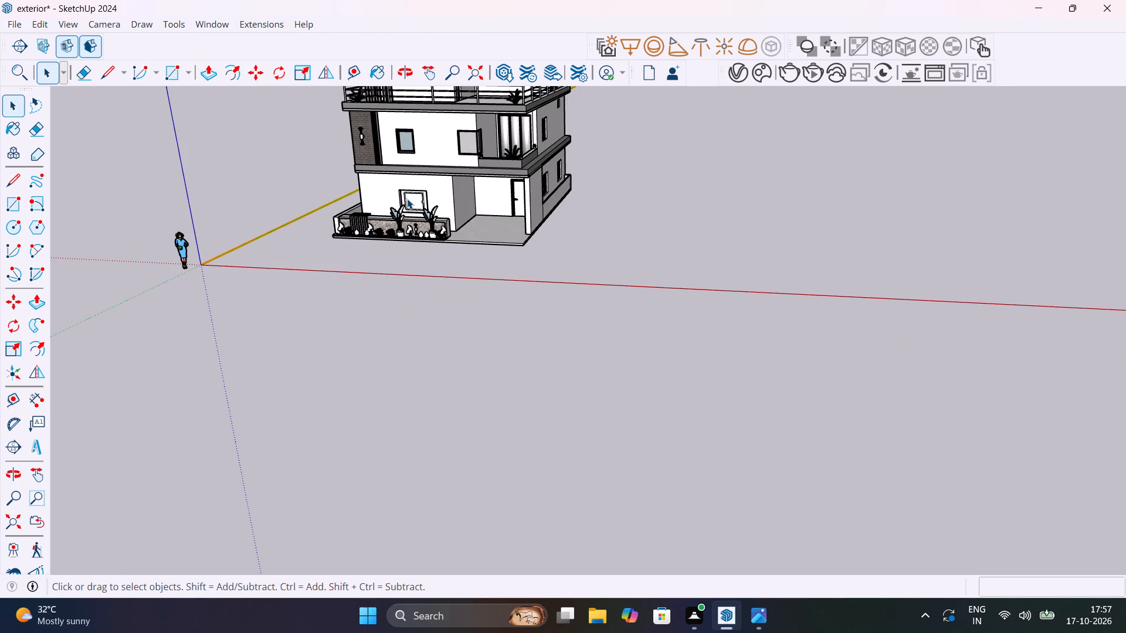
pyautogui.keyDown('shift'); pyautogui.moveTo(423, 280); pyautogui.dragTo(453, 453, button='middle'); pyautogui.keyUp('shift')
pyautogui.scroll(1, 453, 453)
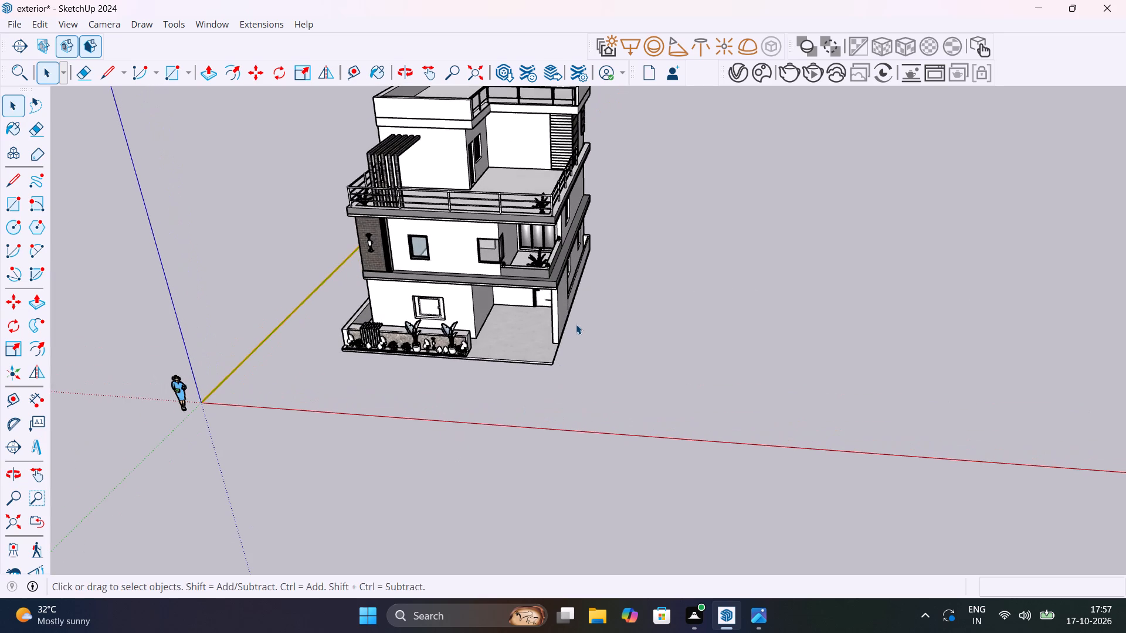
pyautogui.keyDown('shift'); pyautogui.moveTo(579, 308); pyautogui.dragTo(615, 356, button='middle'); pyautogui.keyUp('shift')
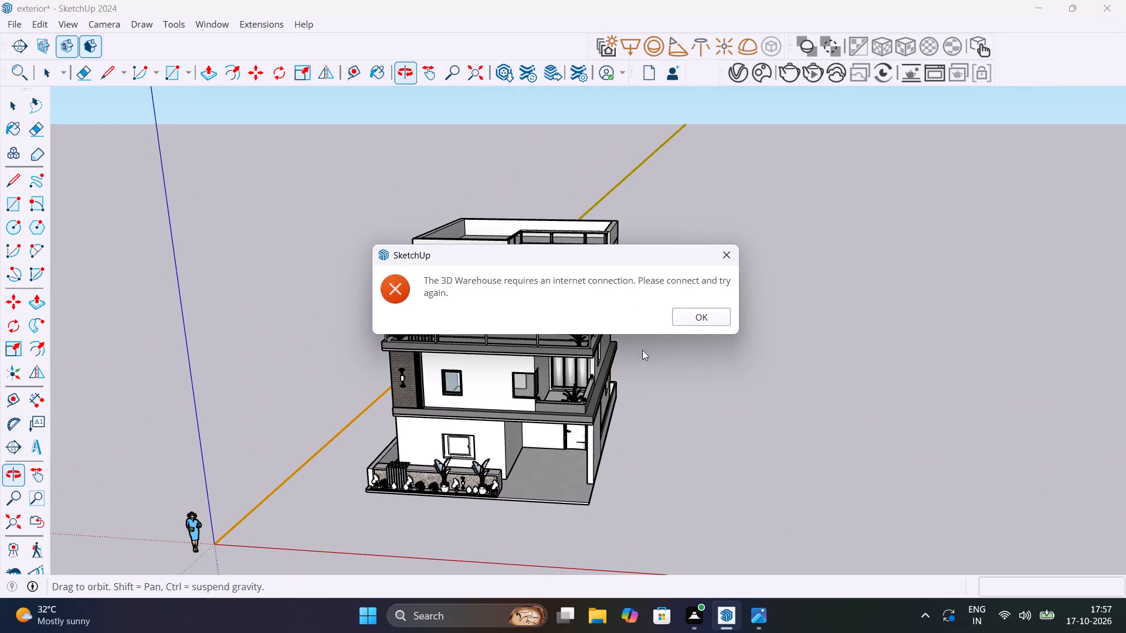
pyautogui.click(706, 320)
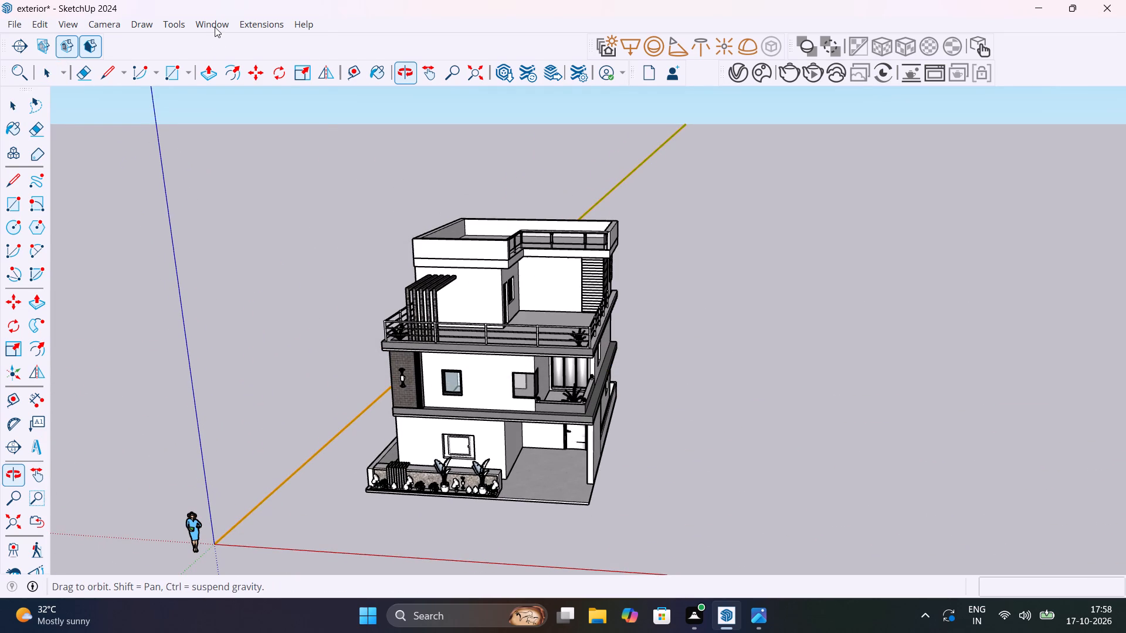
pyautogui.click(215, 27)
pyautogui.click(283, 135)
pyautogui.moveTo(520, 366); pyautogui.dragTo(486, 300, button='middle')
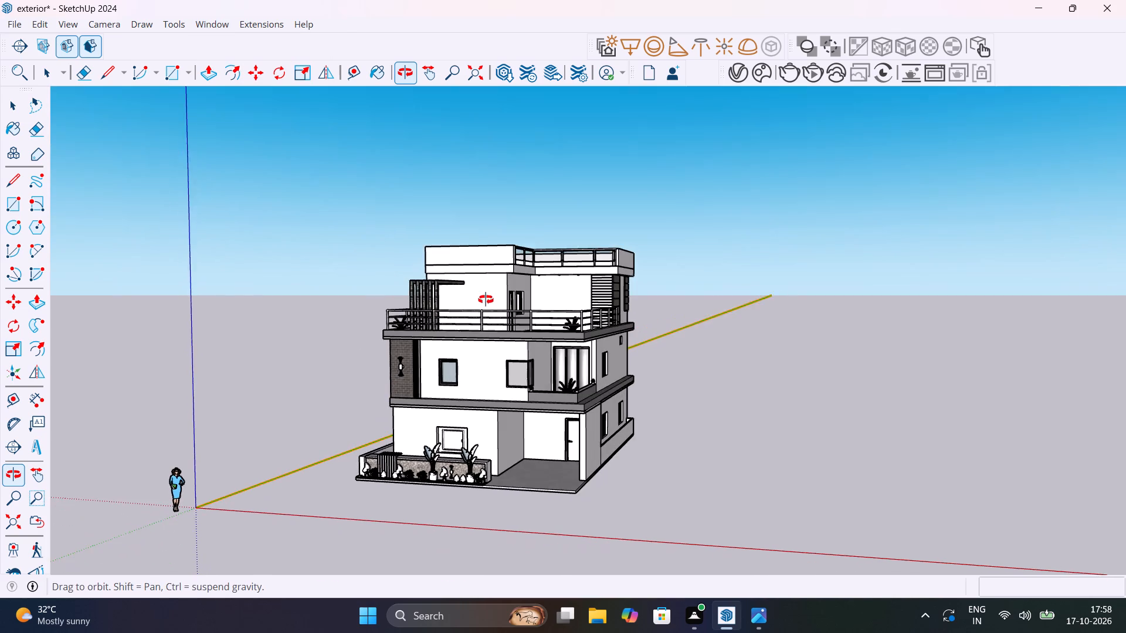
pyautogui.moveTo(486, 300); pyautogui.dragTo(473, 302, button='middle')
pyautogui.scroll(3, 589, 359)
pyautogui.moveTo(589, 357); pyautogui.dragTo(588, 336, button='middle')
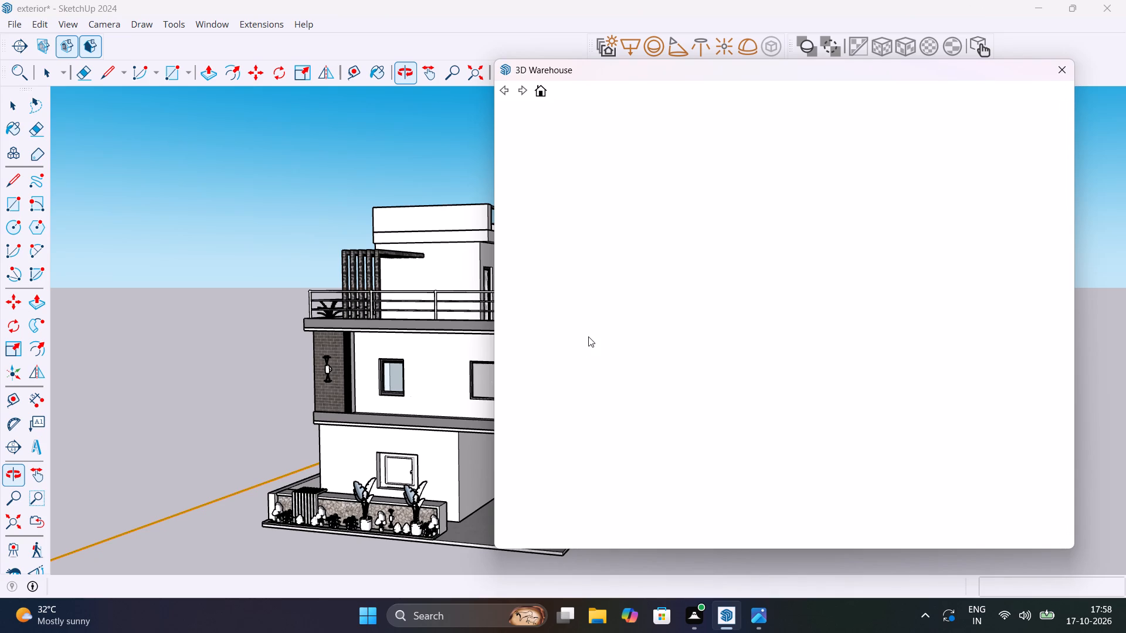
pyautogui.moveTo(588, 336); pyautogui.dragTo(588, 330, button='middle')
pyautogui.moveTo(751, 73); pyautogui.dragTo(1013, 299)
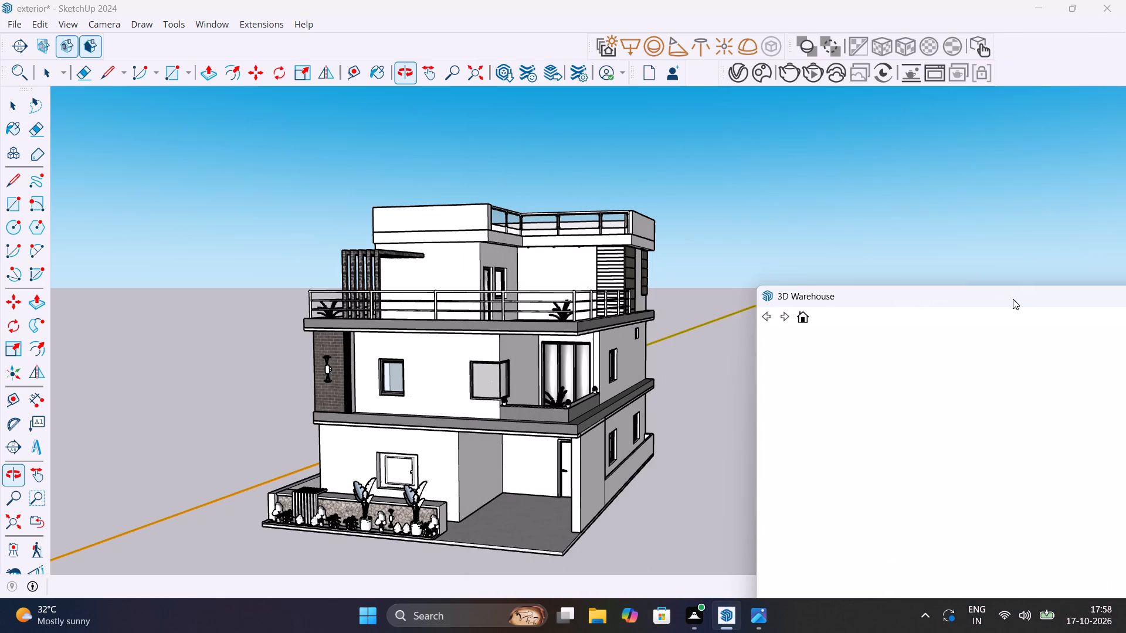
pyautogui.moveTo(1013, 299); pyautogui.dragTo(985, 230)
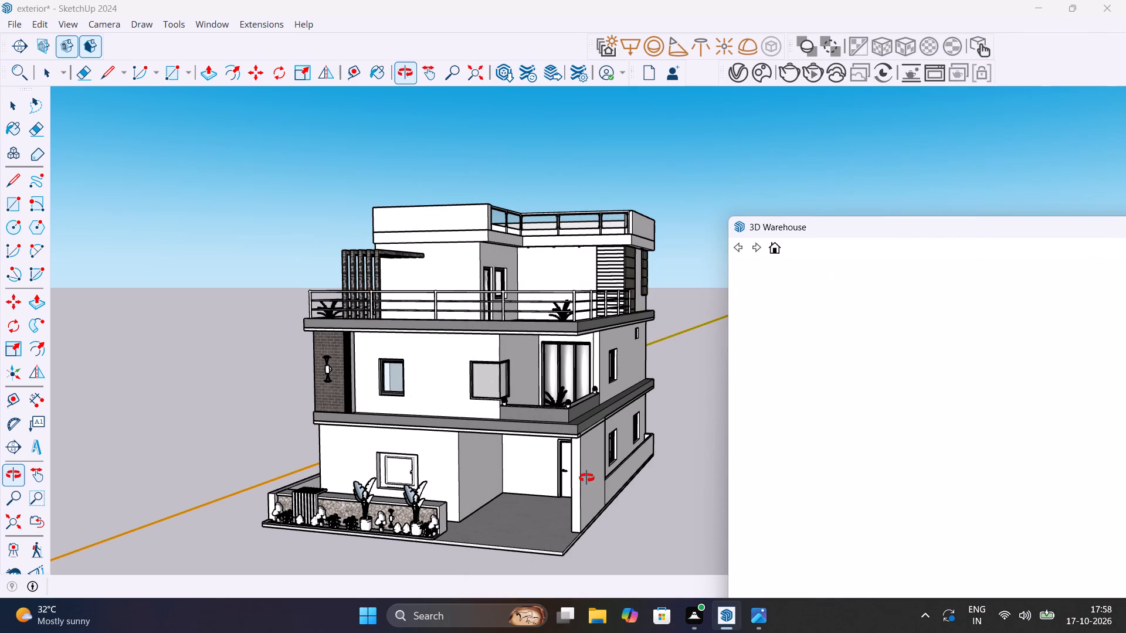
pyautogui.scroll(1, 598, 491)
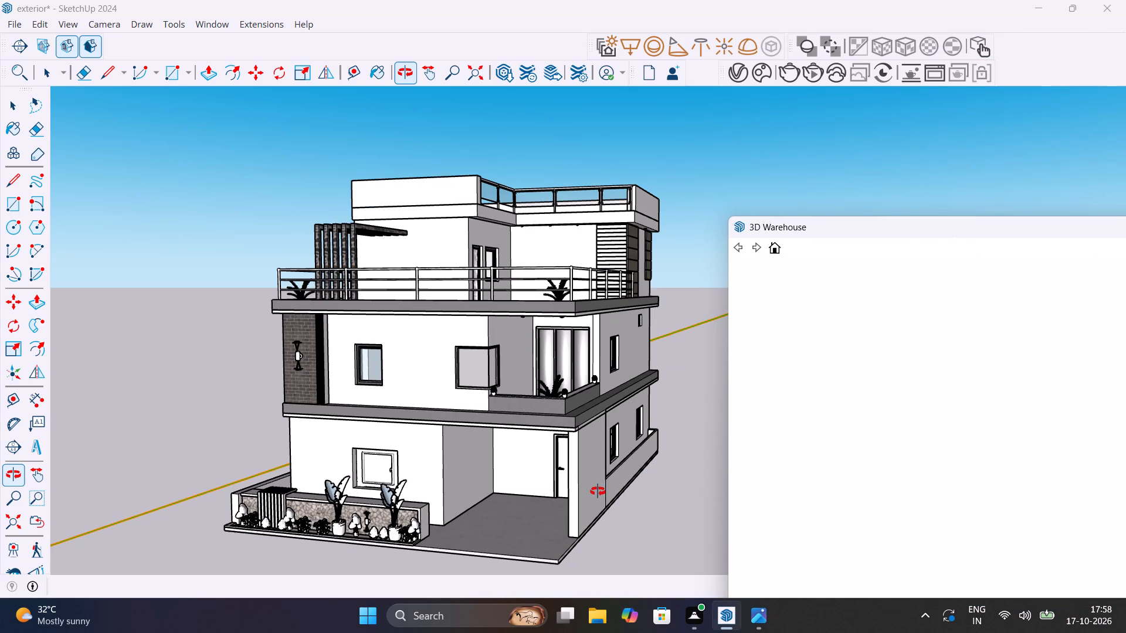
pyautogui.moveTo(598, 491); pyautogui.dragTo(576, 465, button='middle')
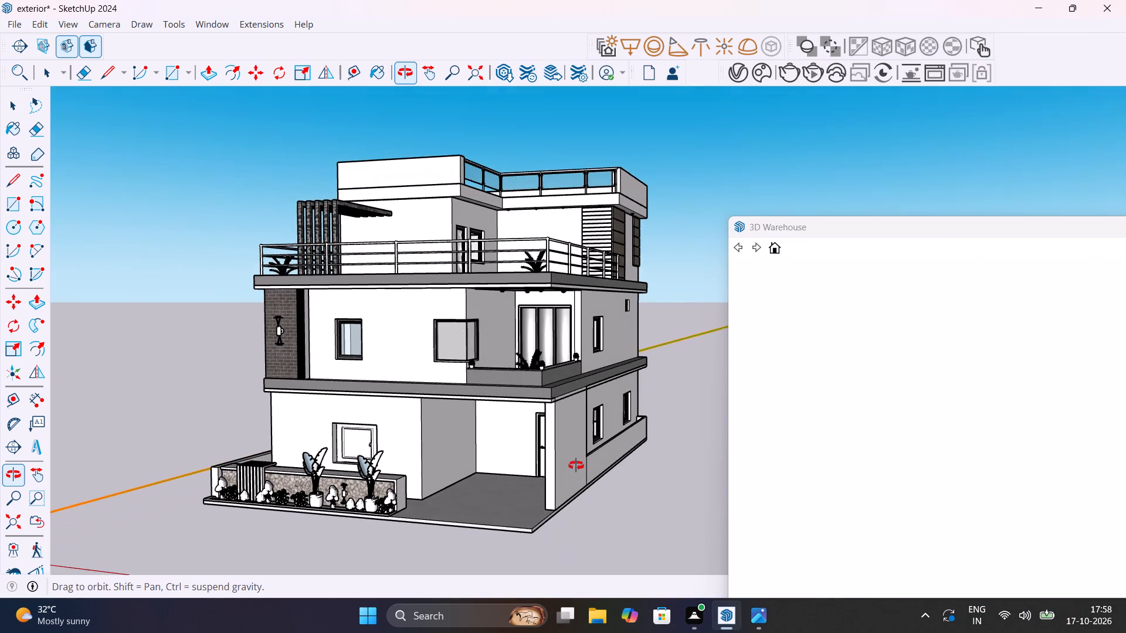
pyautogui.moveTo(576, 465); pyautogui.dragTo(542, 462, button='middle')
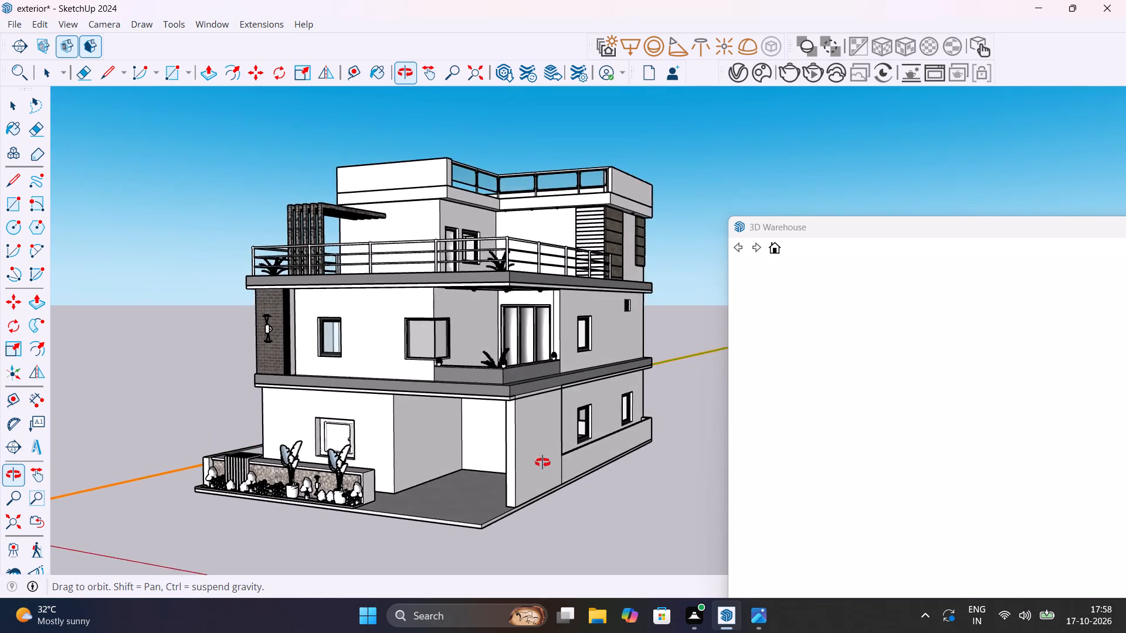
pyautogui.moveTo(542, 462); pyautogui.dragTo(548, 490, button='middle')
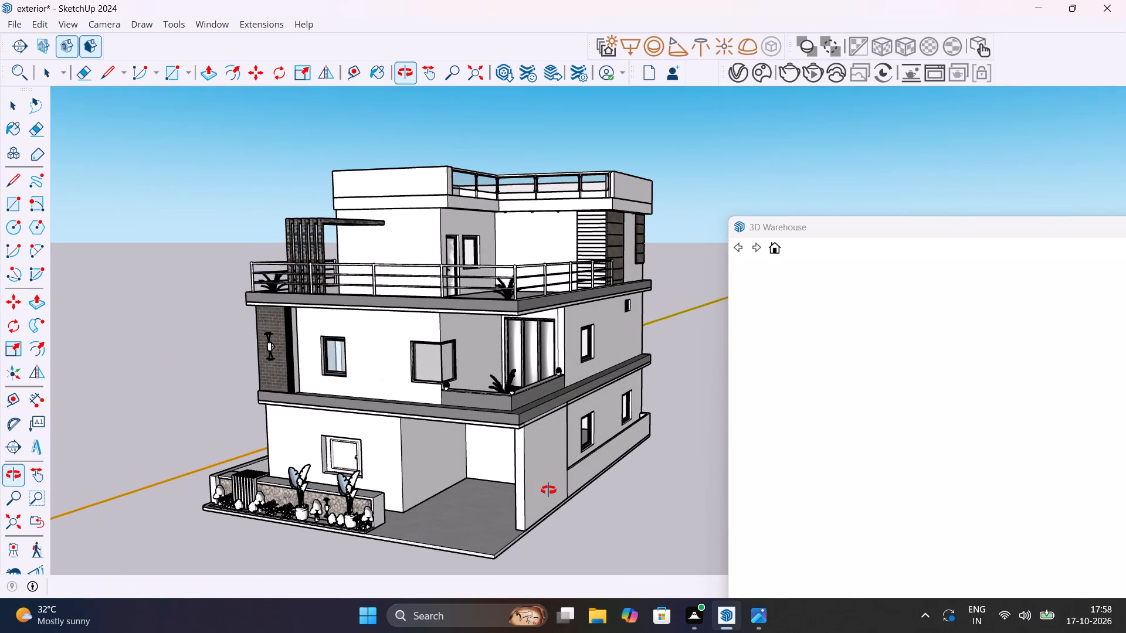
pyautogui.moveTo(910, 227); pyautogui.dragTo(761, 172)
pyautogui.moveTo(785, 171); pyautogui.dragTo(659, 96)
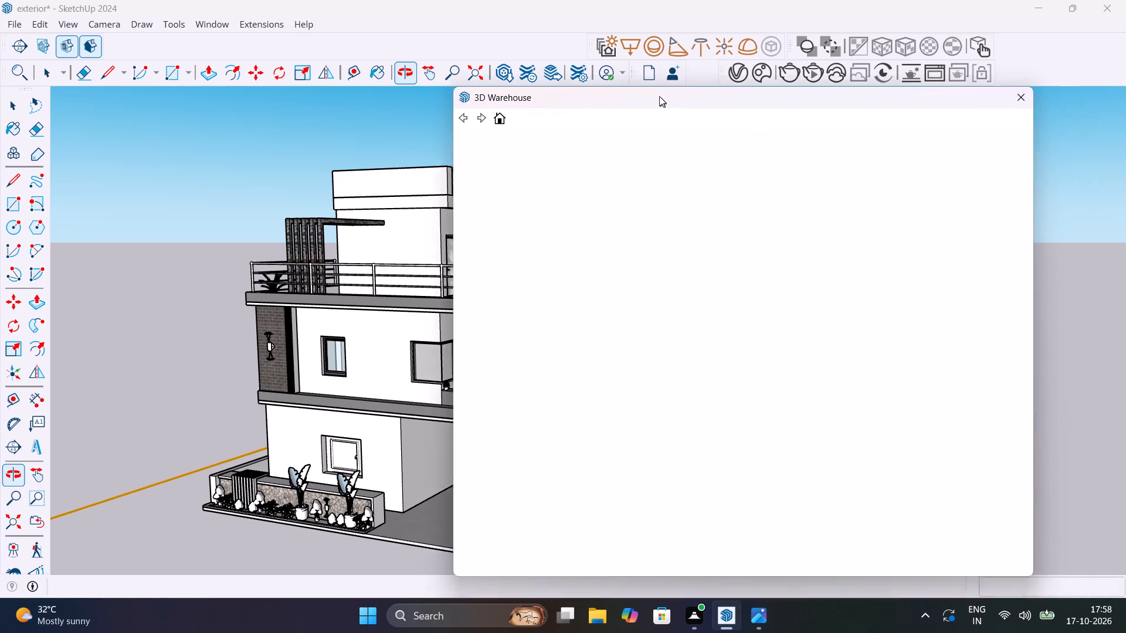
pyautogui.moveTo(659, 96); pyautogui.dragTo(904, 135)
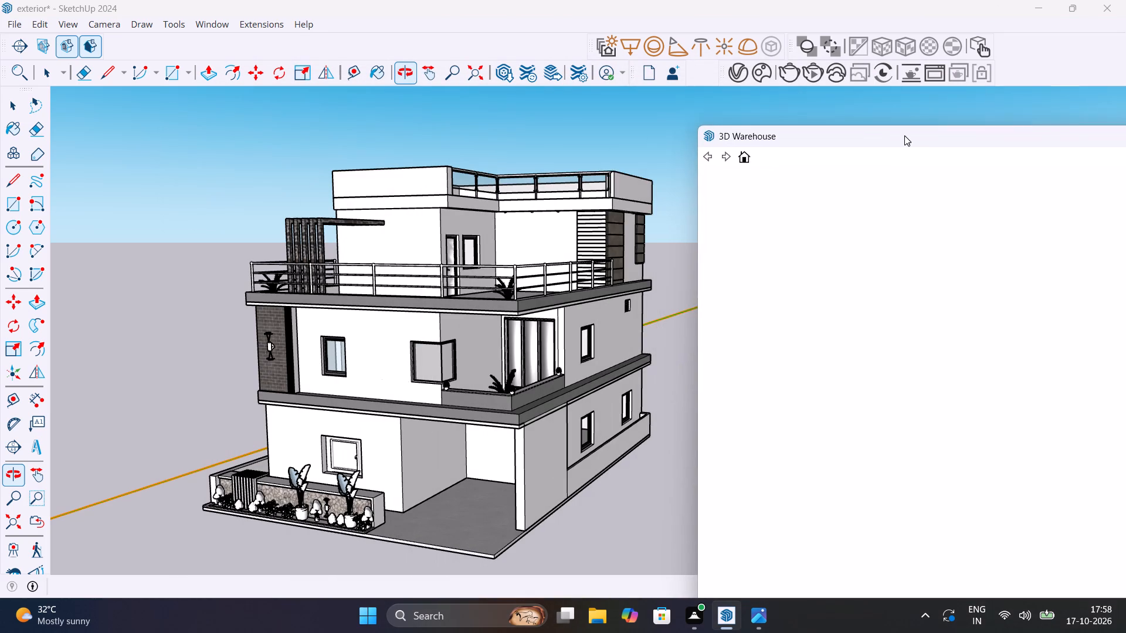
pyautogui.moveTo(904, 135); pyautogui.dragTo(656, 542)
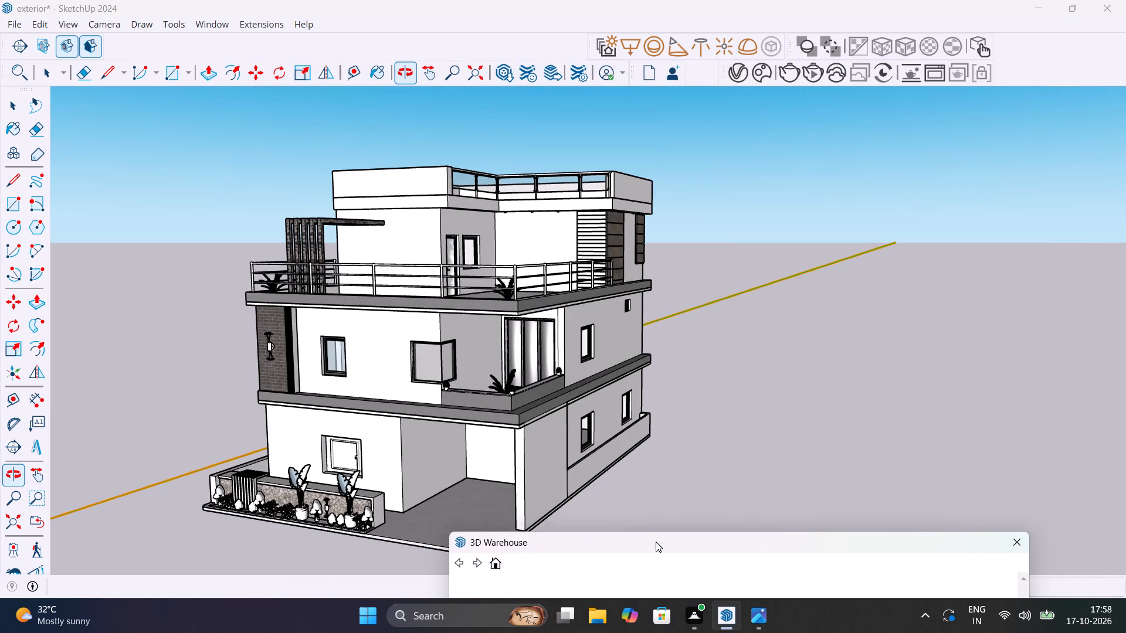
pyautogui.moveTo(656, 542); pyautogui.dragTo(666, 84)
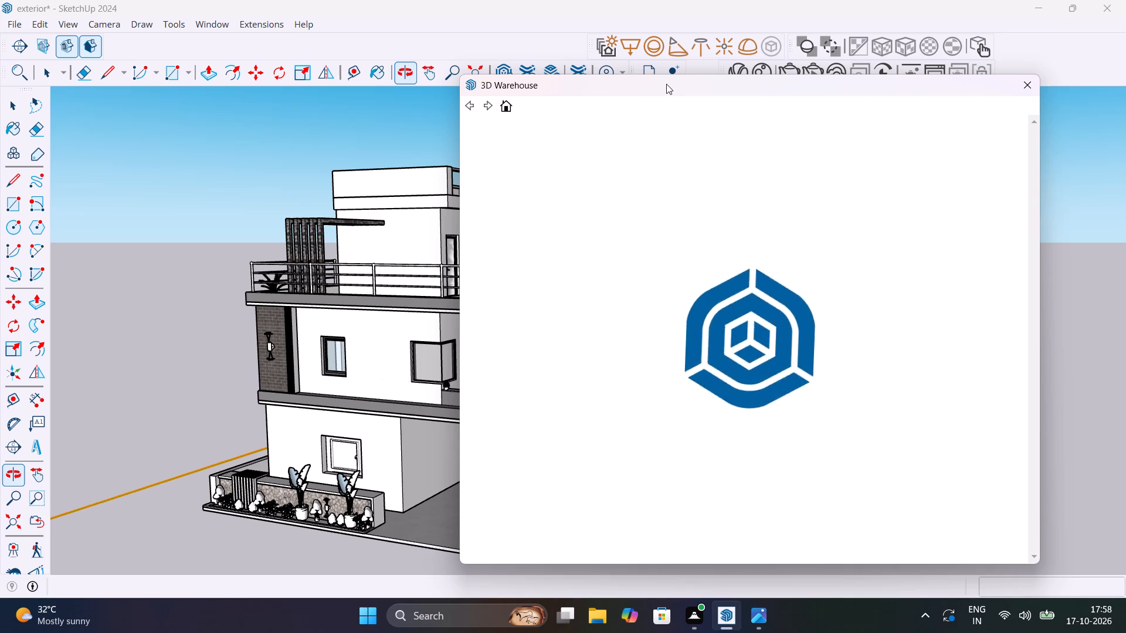
# Search the 3D Warehouse for "car".
pyautogui.click(691, 136)
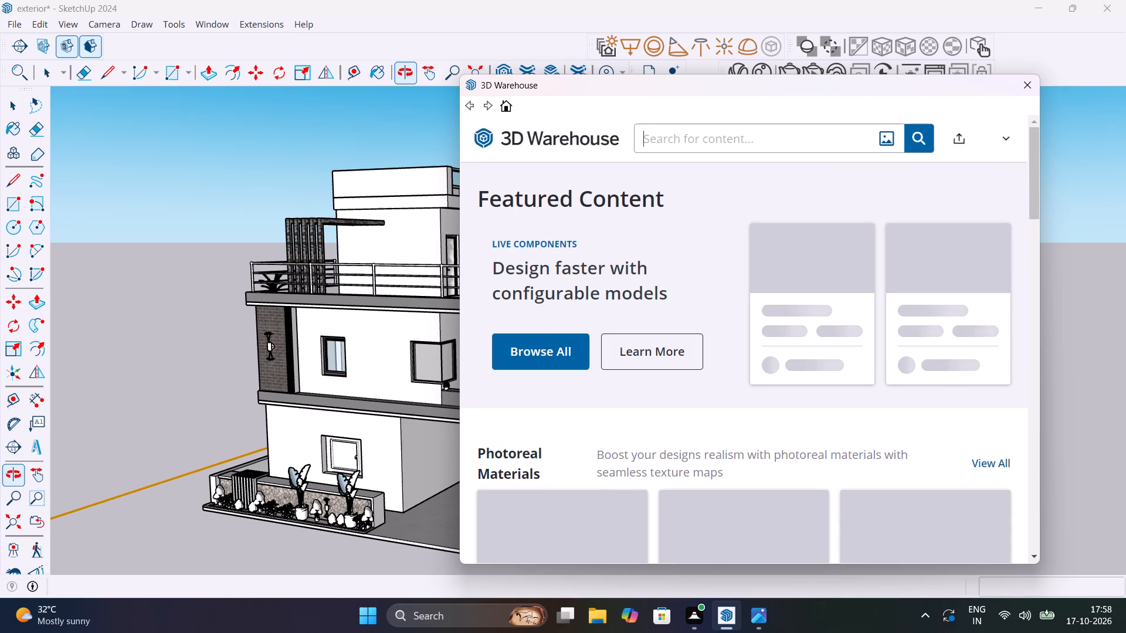
pyautogui.write('car')
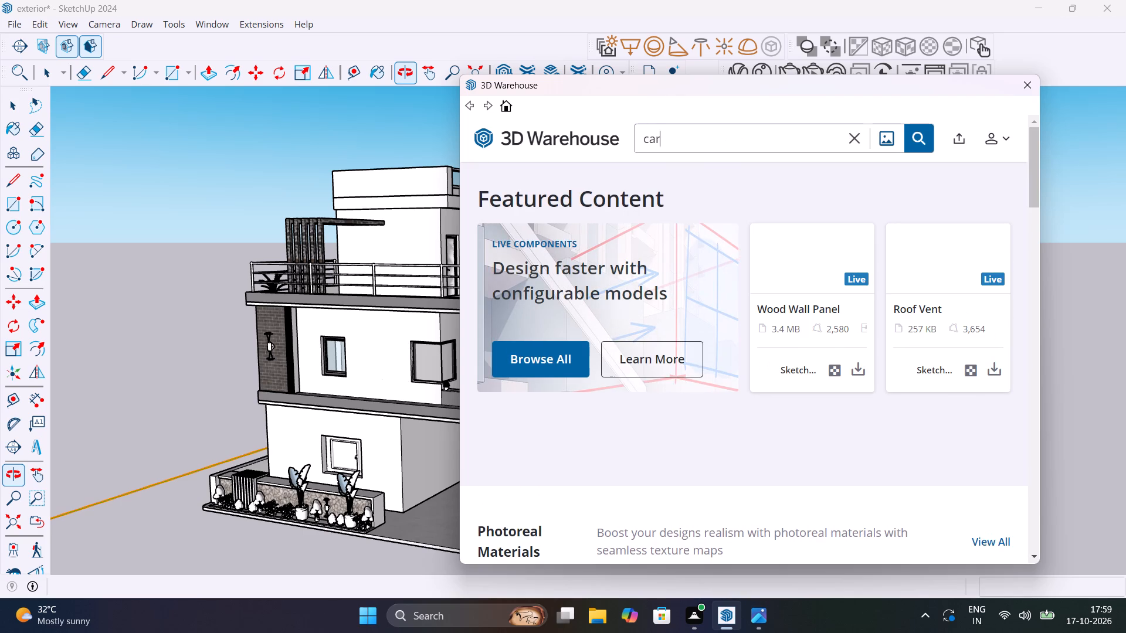
pyautogui.press('Return')
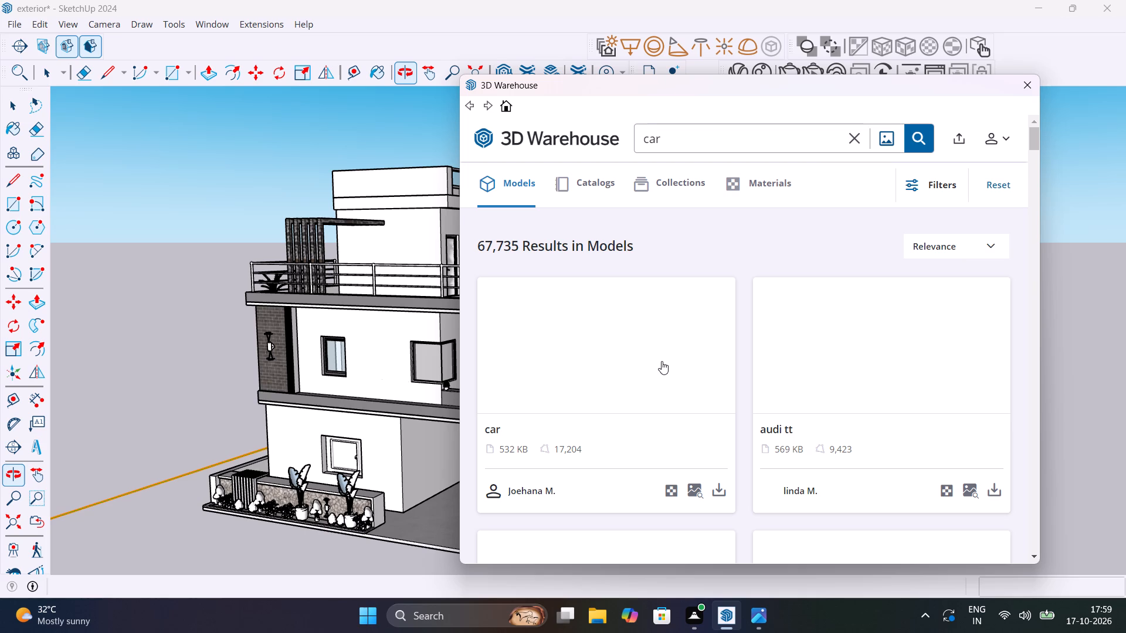
# Download the 3 MB black BMW "Car" with the red interior from the search results directly into the house model.
pyautogui.scroll(-1, 825, 556)
pyautogui.scroll(-11, 848, 454)
pyautogui.scroll(19, 848, 454)
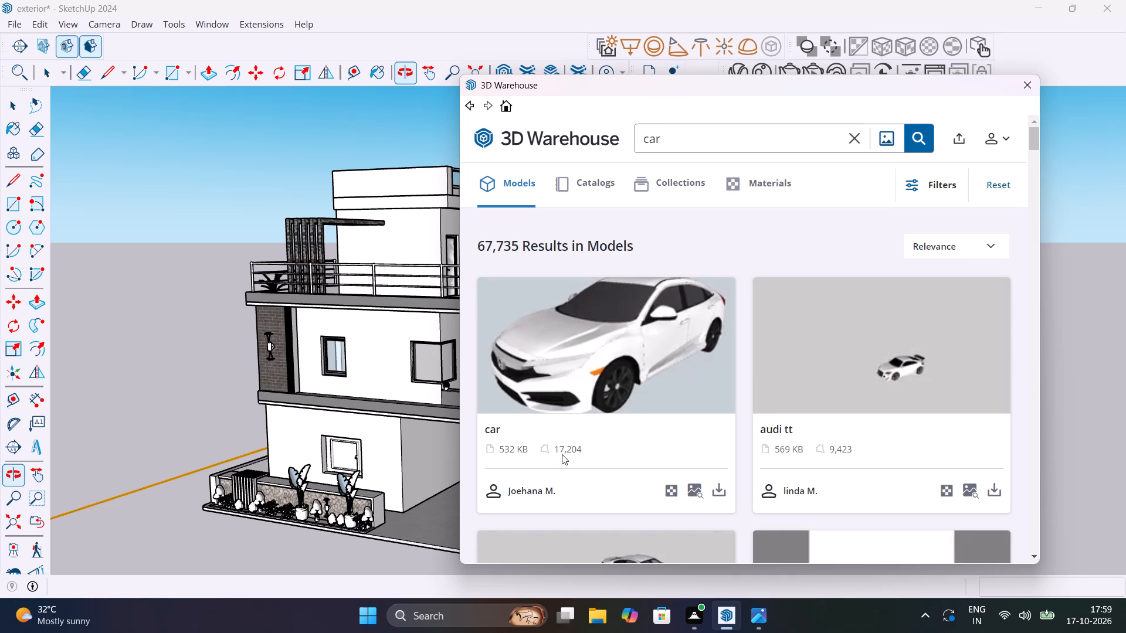
pyautogui.scroll(-2, 741, 408)
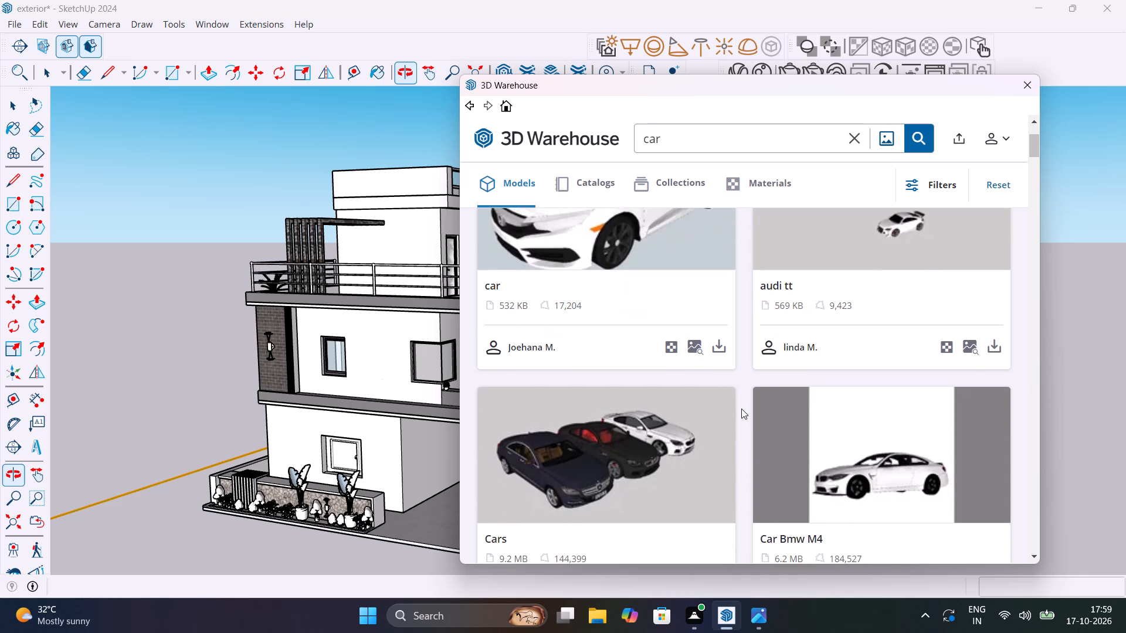
pyautogui.scroll(-8, 741, 409)
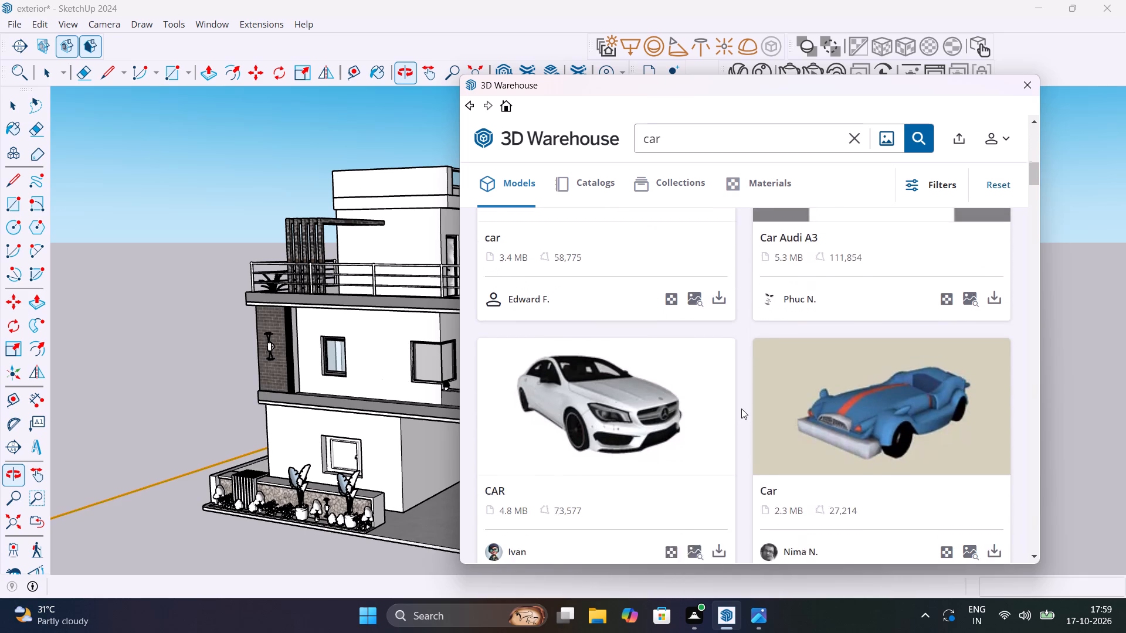
pyautogui.scroll(-4, 741, 409)
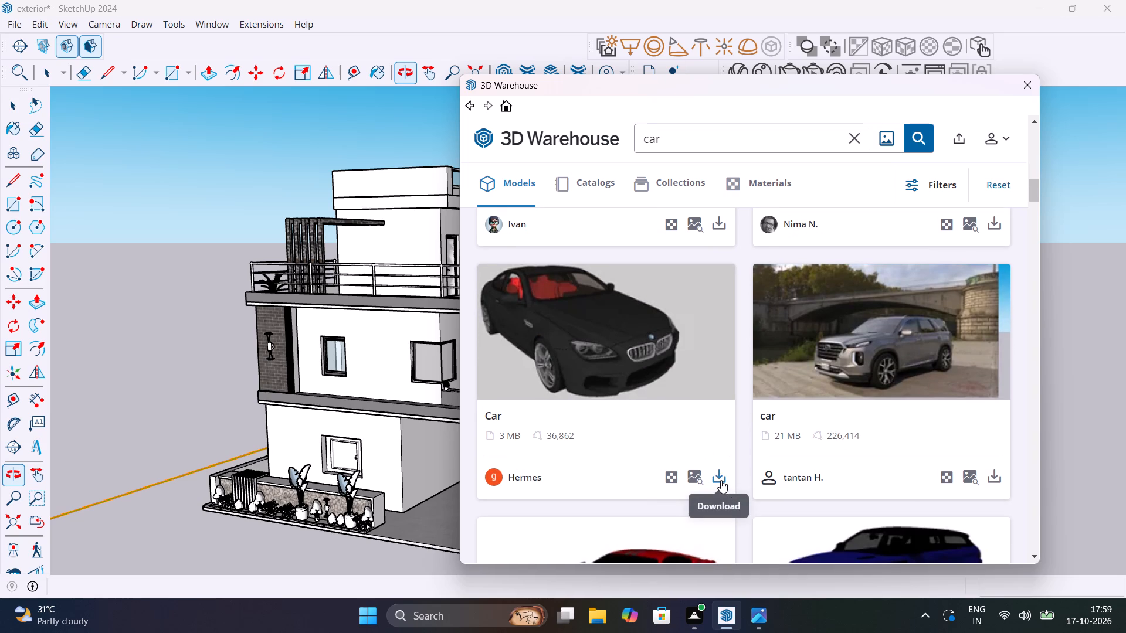
pyautogui.click(721, 480)
pyautogui.click(704, 346)
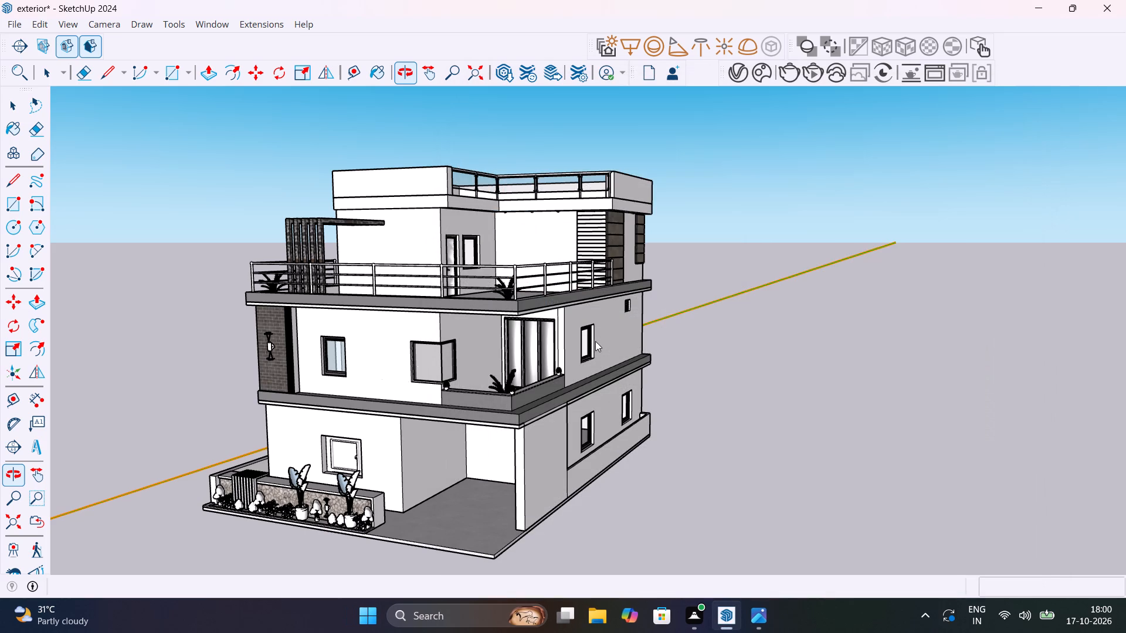
pyautogui.click(713, 341)
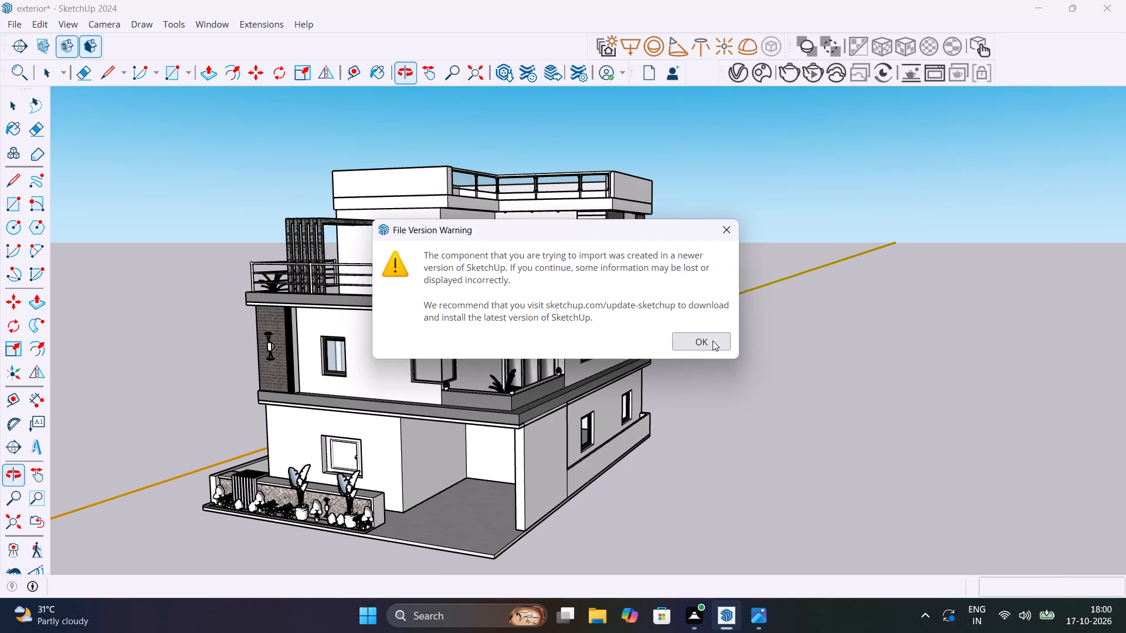
# Place the black car on the floor of the ground-floor carport, facing outward, and end the placement with nothing selected.
pyautogui.scroll(9, 434, 532)
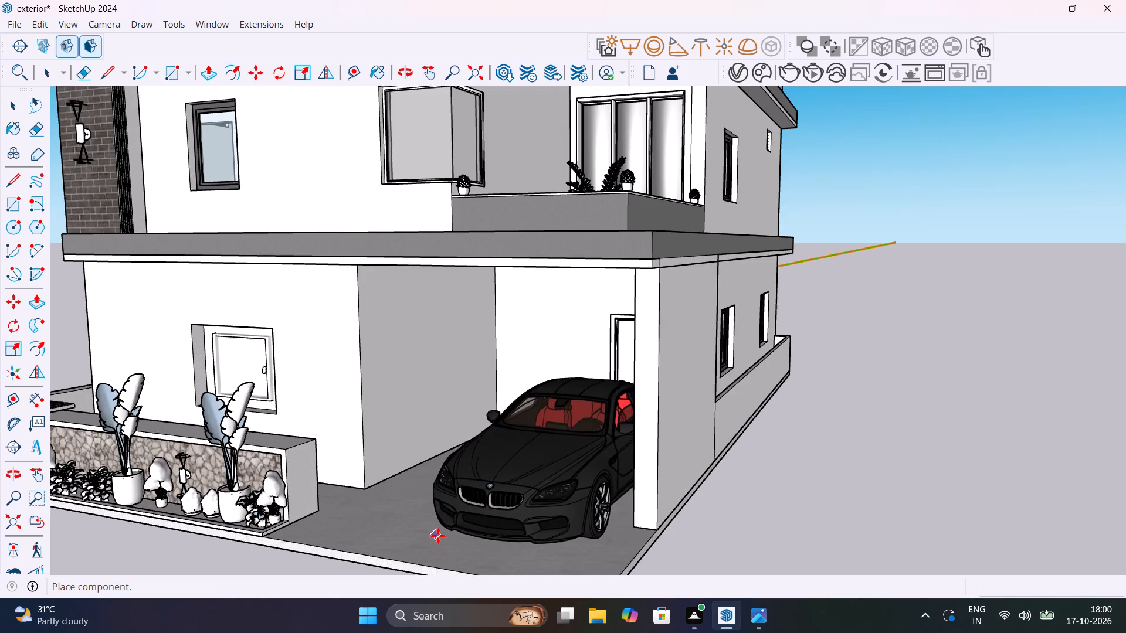
pyautogui.moveTo(486, 543); pyautogui.dragTo(548, 628, button='middle')
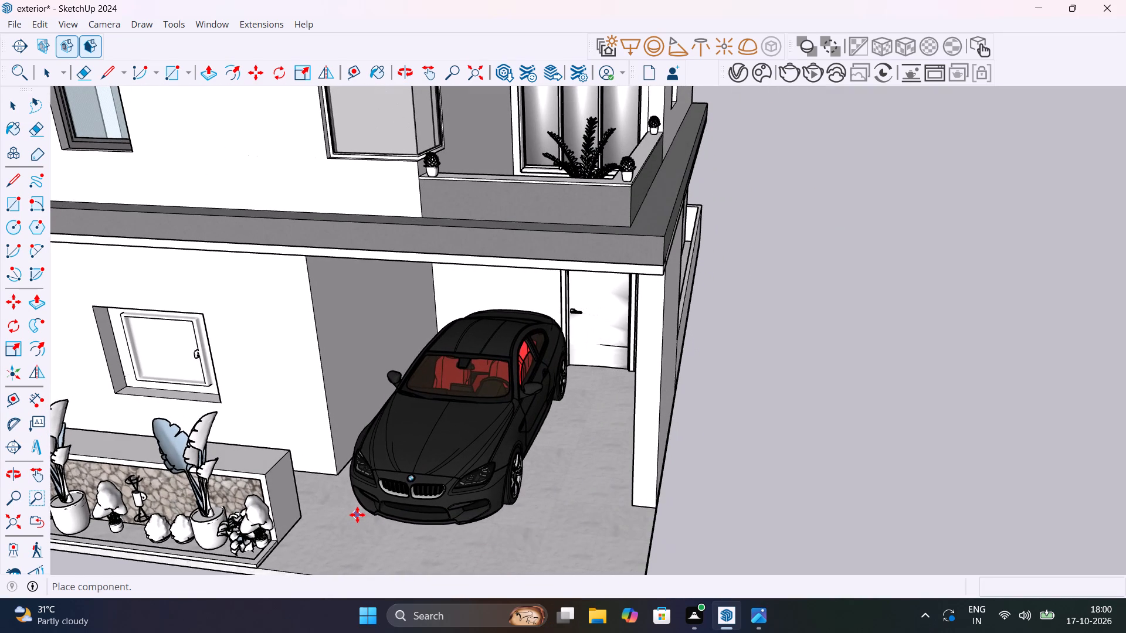
pyautogui.click(354, 515)
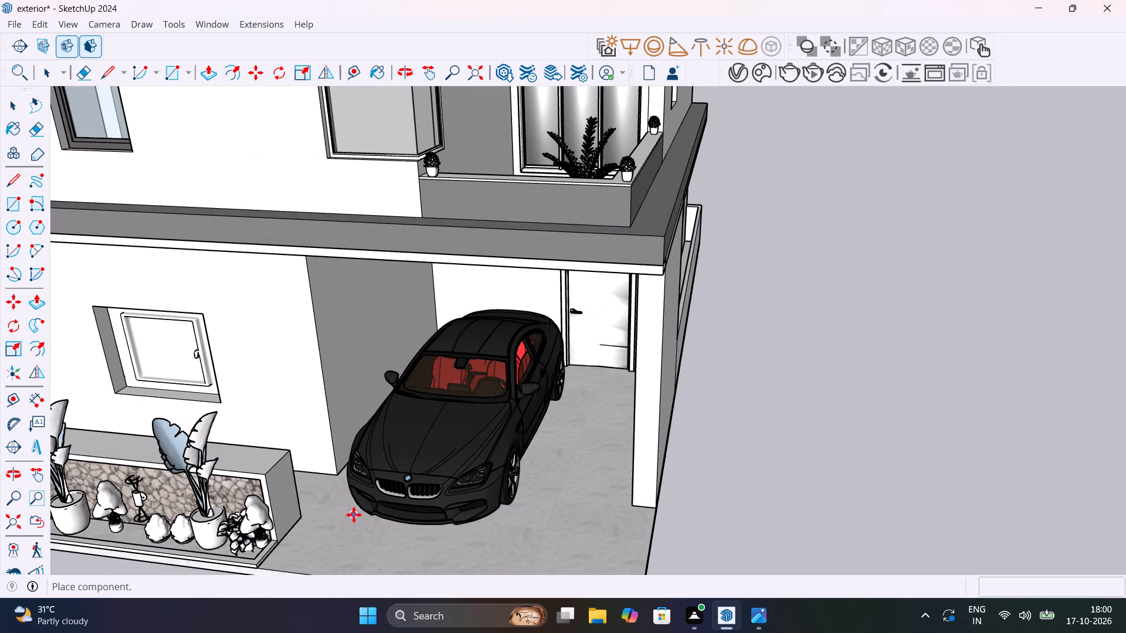
pyautogui.press('Escape')
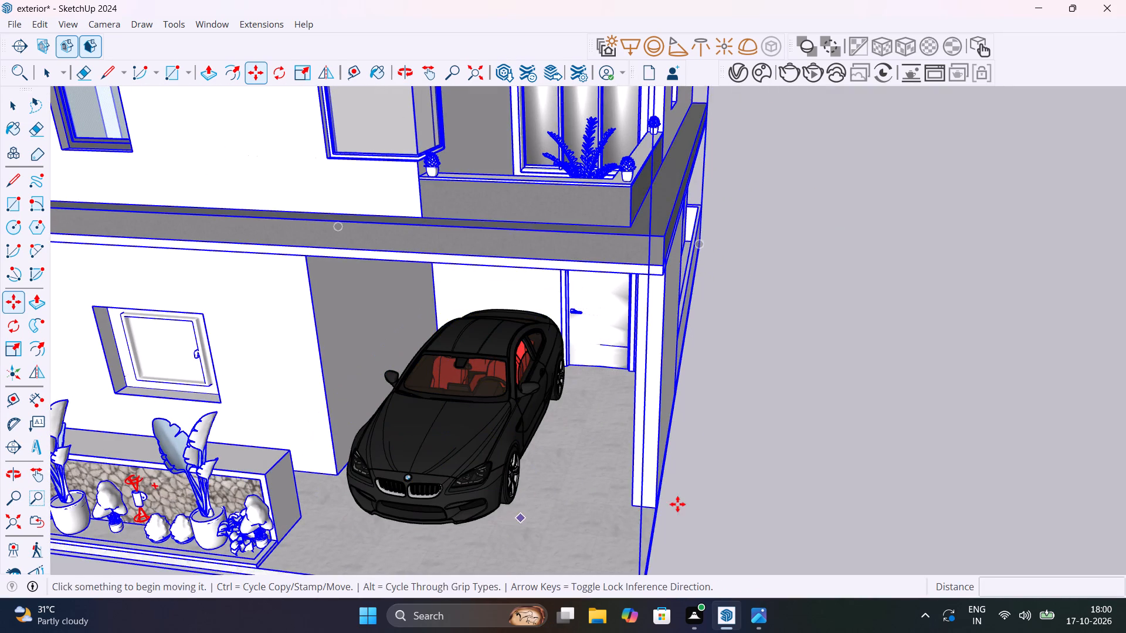
pyautogui.press('space')
pyautogui.click(751, 482)
# Examine the placed car in the carport from several angles, both close up and with the surrounding house in view.
pyautogui.moveTo(597, 445); pyautogui.dragTo(747, 366, button='middle')
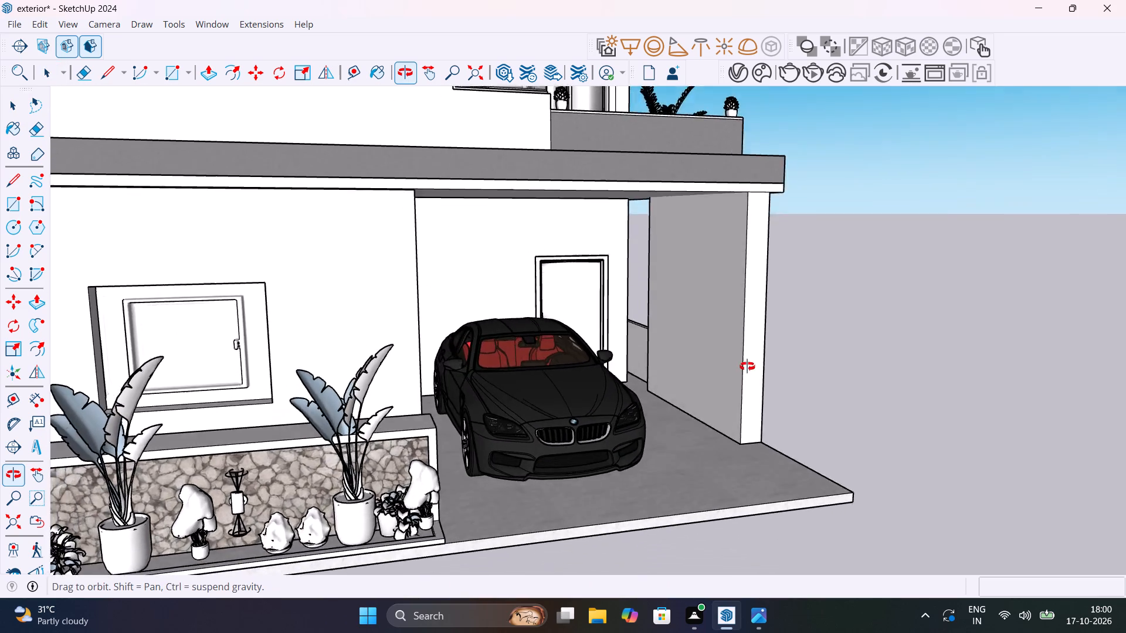
pyautogui.moveTo(747, 366); pyautogui.dragTo(738, 355, button='middle')
pyautogui.scroll(2, 605, 406)
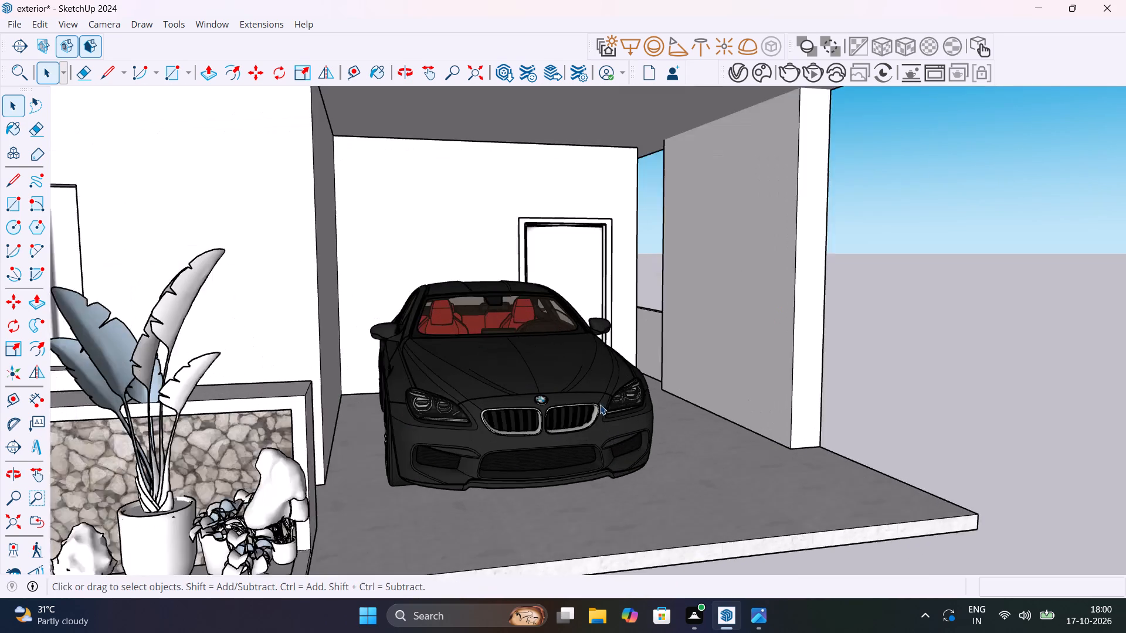
pyautogui.scroll(9, 600, 404)
pyautogui.moveTo(536, 408); pyautogui.dragTo(1006, 422, button='middle')
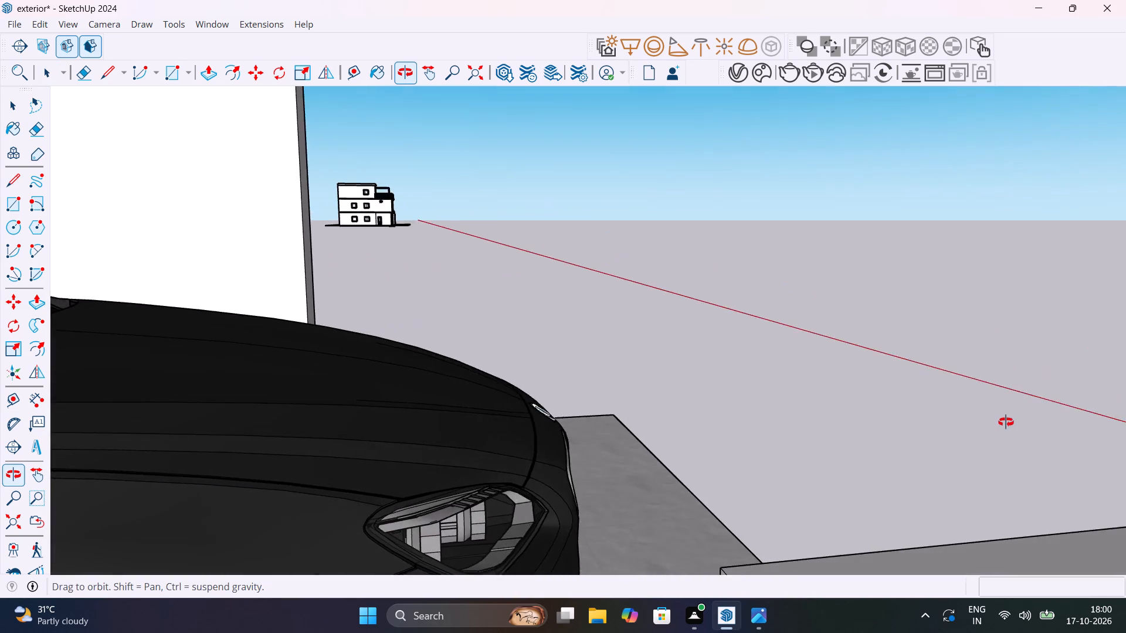
pyautogui.moveTo(1006, 422); pyautogui.dragTo(1013, 489, button='middle')
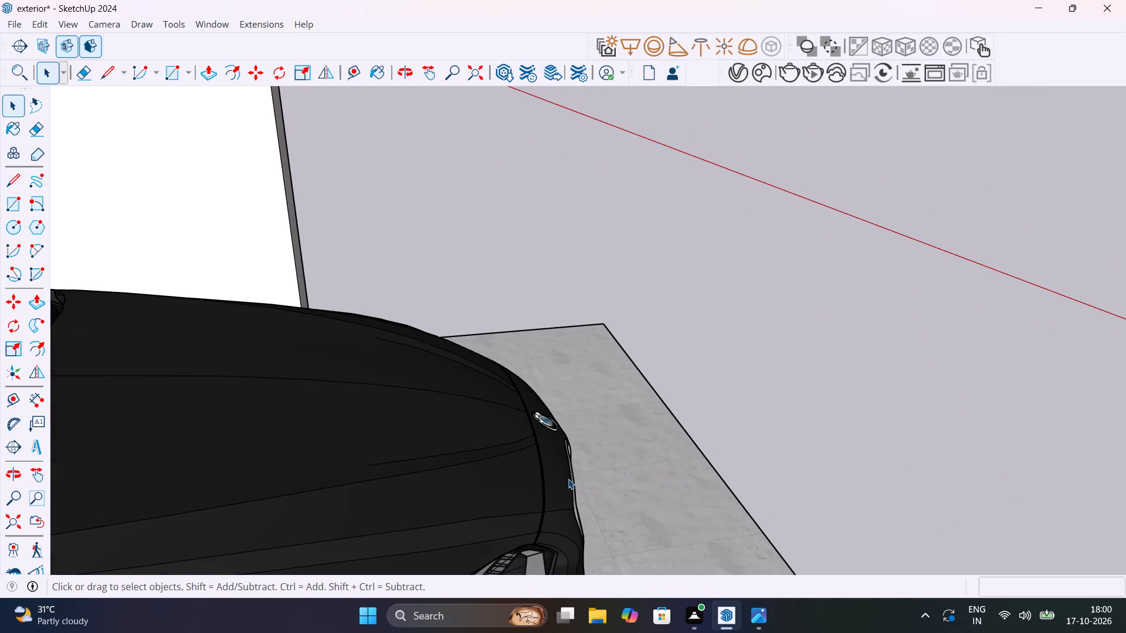
pyautogui.scroll(7, 568, 479)
pyautogui.scroll(-20, 568, 479)
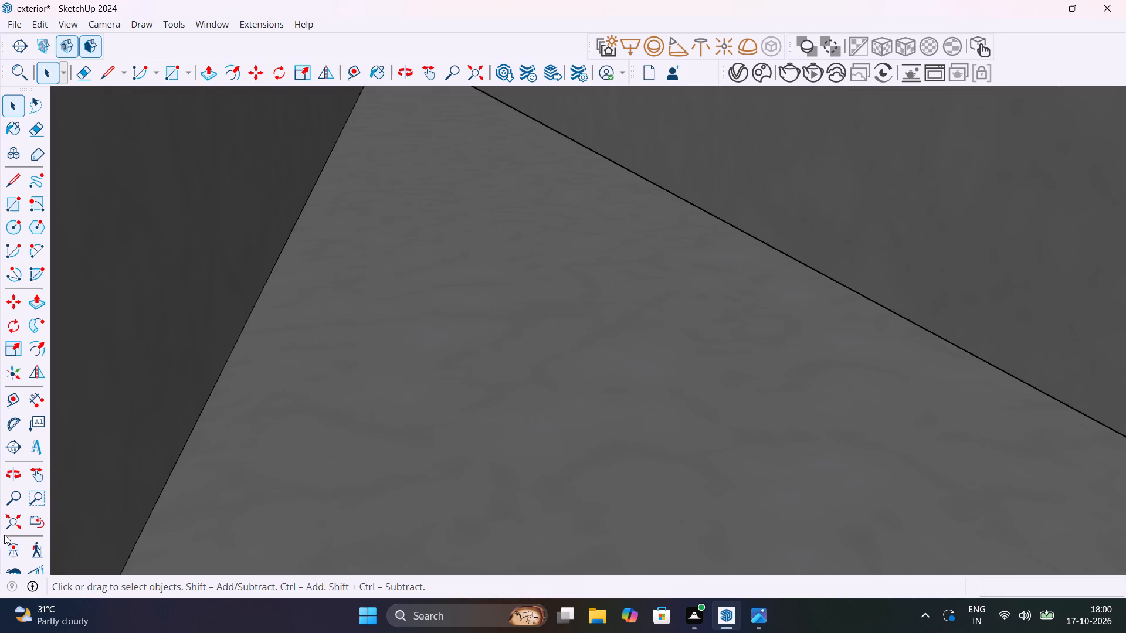
pyautogui.click(11, 521)
pyautogui.moveTo(554, 447); pyautogui.dragTo(209, 491, button='middle')
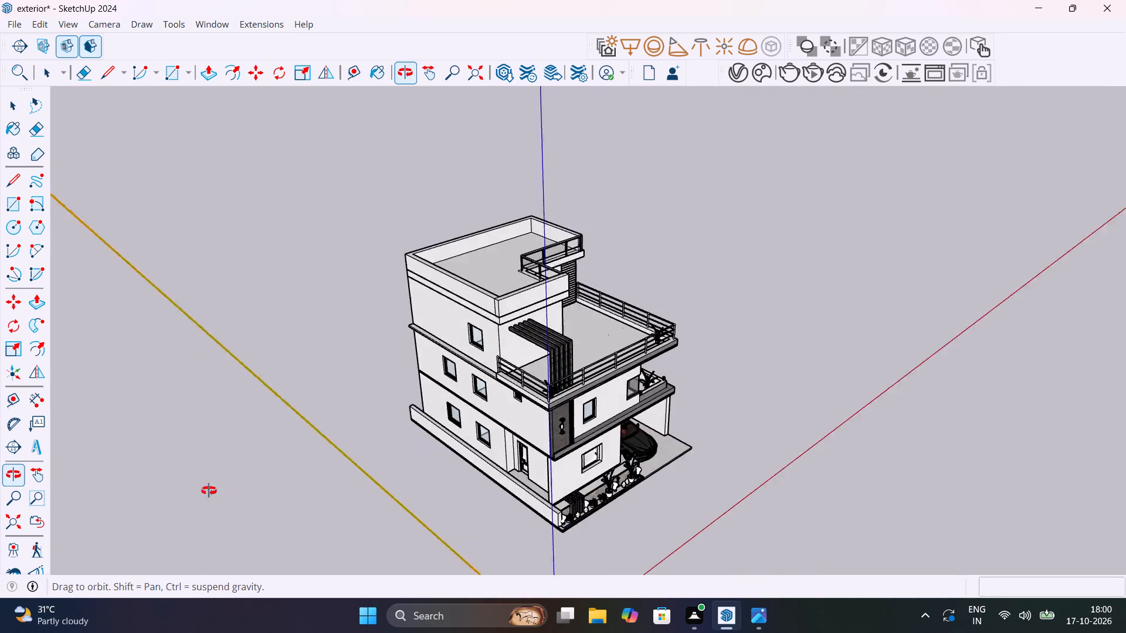
pyautogui.moveTo(209, 491); pyautogui.dragTo(151, 491, button='middle')
pyautogui.scroll(16, 625, 491)
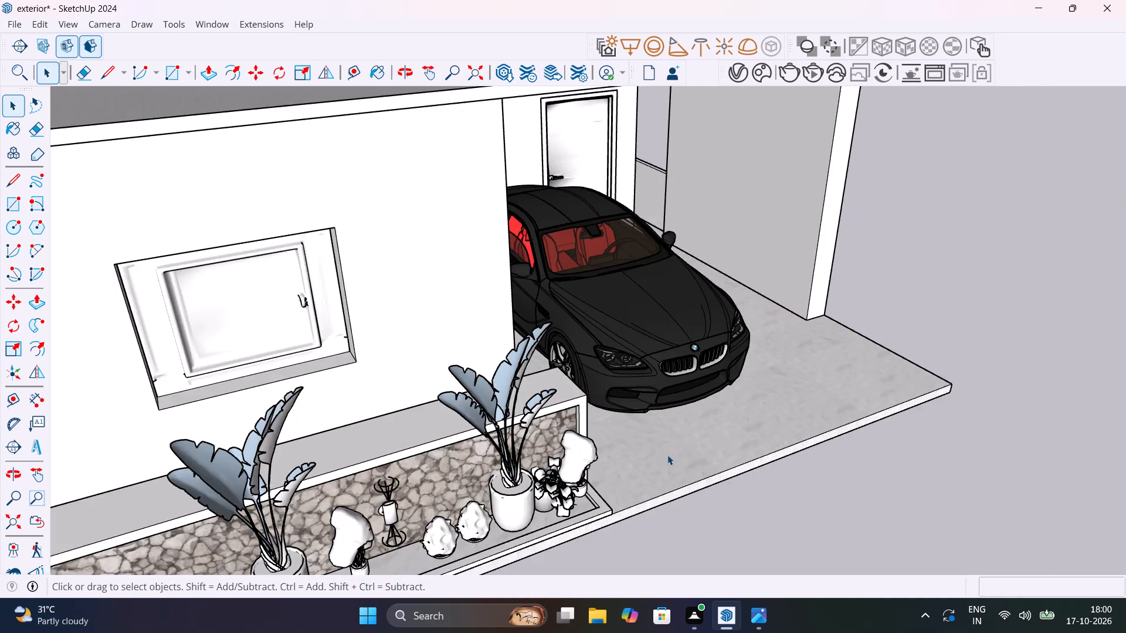
pyautogui.scroll(4, 667, 455)
pyautogui.scroll(-13, 667, 455)
pyautogui.keyDown('shift'); pyautogui.moveTo(510, 400); pyautogui.dragTo(429, 355, button='middle'); pyautogui.keyUp('shift')
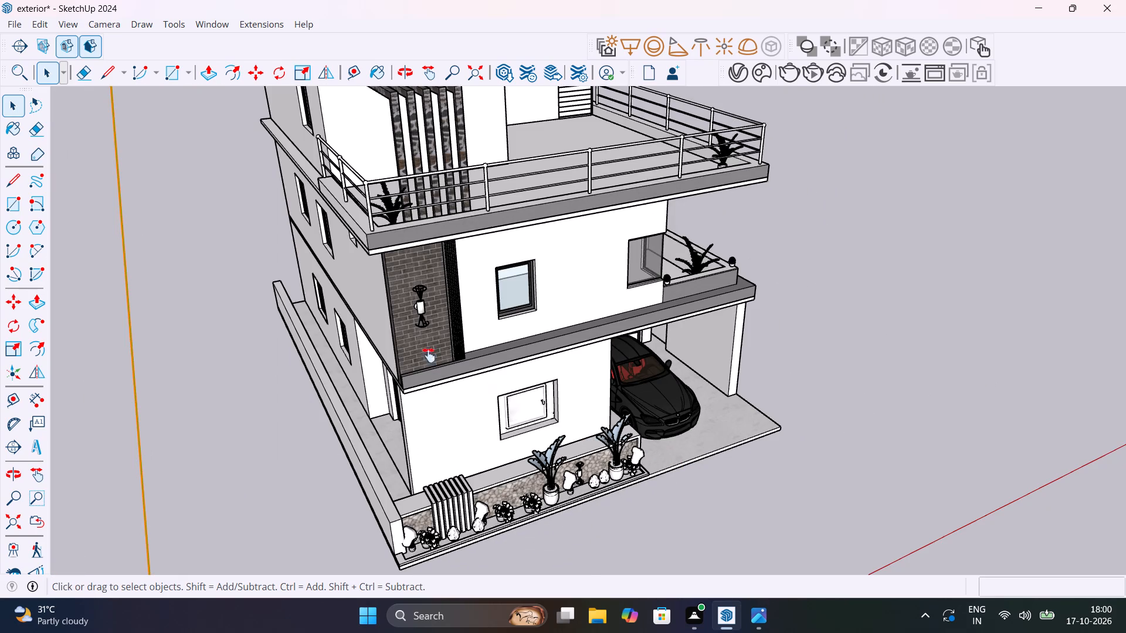
pyautogui.keyDown('shift'); pyautogui.moveTo(429, 355); pyautogui.dragTo(398, 343, button='middle'); pyautogui.keyUp('shift')
# Add a scene that frames the whole house from the front, slightly from the carport side.
pyautogui.scroll(-5, 462, 358)
pyautogui.moveTo(585, 396); pyautogui.dragTo(424, 389, button='middle')
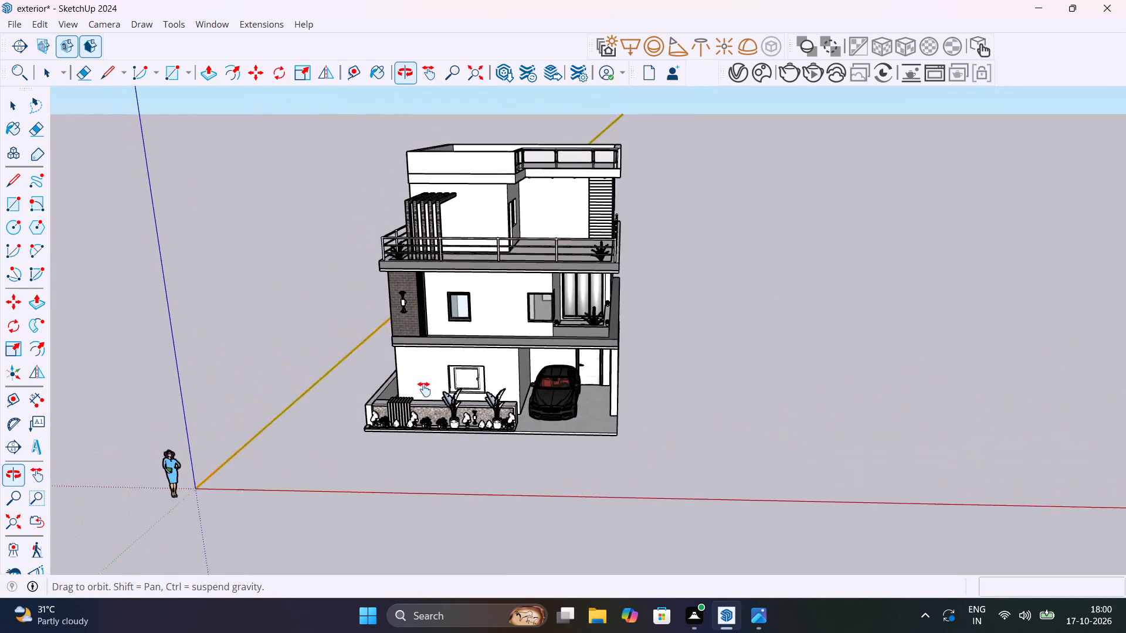
pyautogui.moveTo(424, 389); pyautogui.dragTo(439, 396, button='middle')
pyautogui.scroll(3, 588, 422)
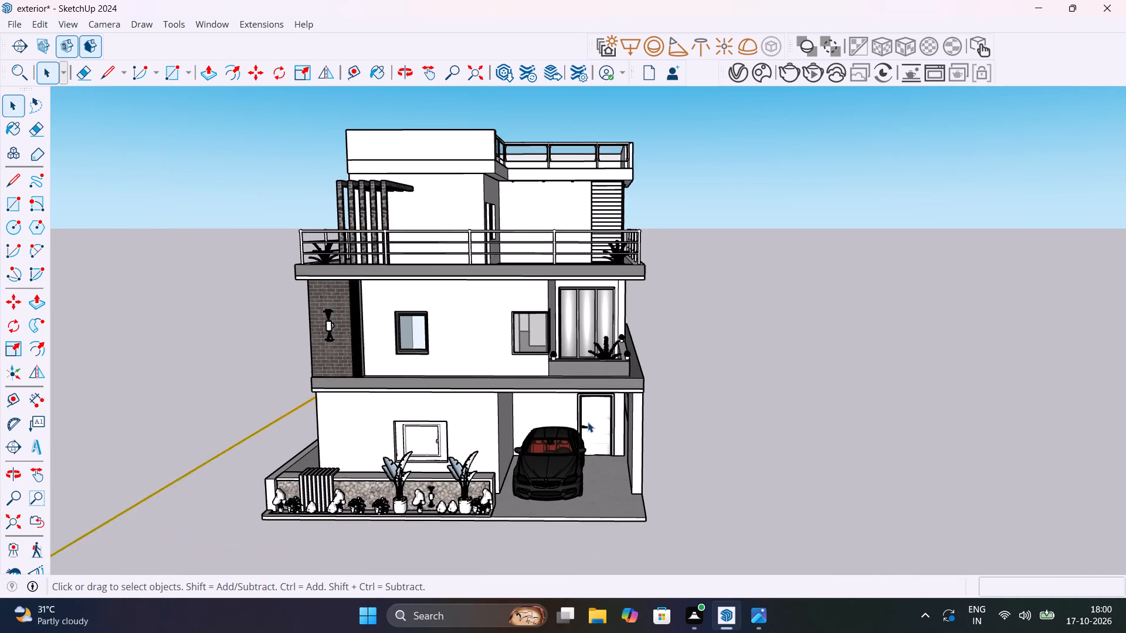
pyautogui.scroll(1, 588, 422)
pyautogui.keyDown('shift'); pyautogui.moveTo(647, 404); pyautogui.dragTo(679, 443, button='middle'); pyautogui.keyUp('shift')
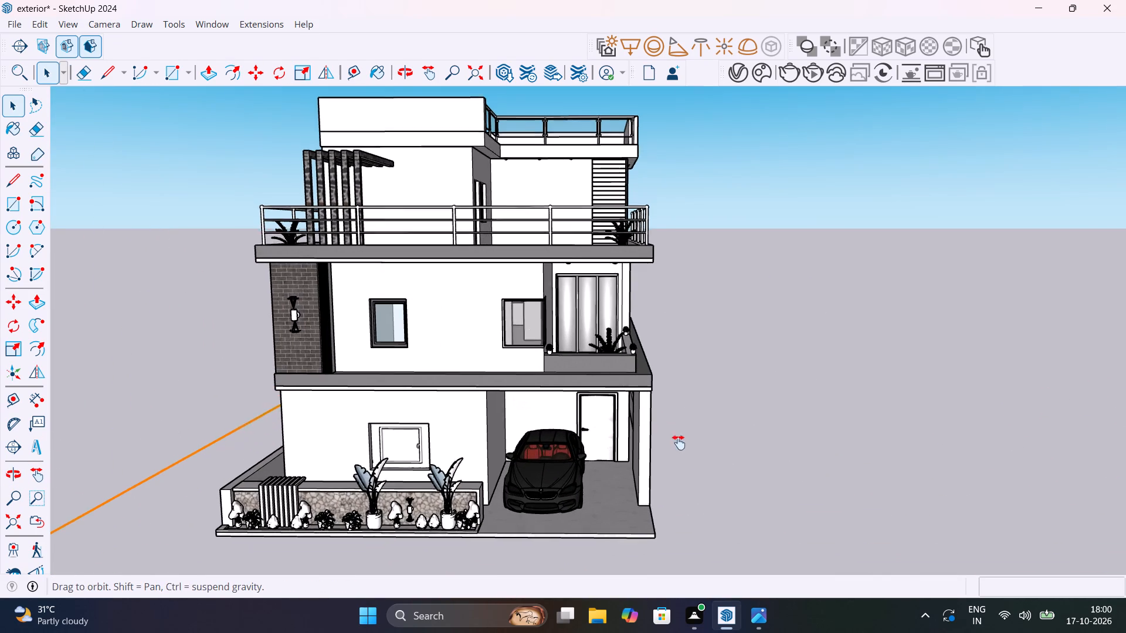
pyautogui.keyDown('shift'); pyautogui.moveTo(679, 443); pyautogui.dragTo(661, 396, button='middle'); pyautogui.keyUp('shift')
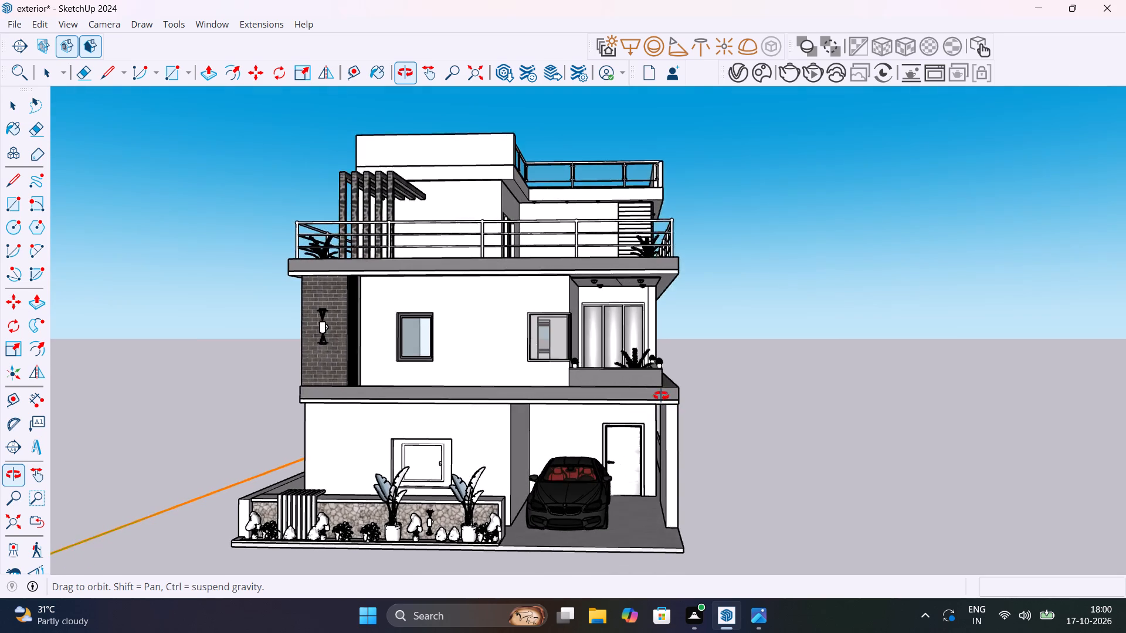
pyautogui.keyDown('shift'); pyautogui.moveTo(661, 396); pyautogui.dragTo(622, 404, button='middle'); pyautogui.keyUp('shift')
pyautogui.scroll(1, 626, 413)
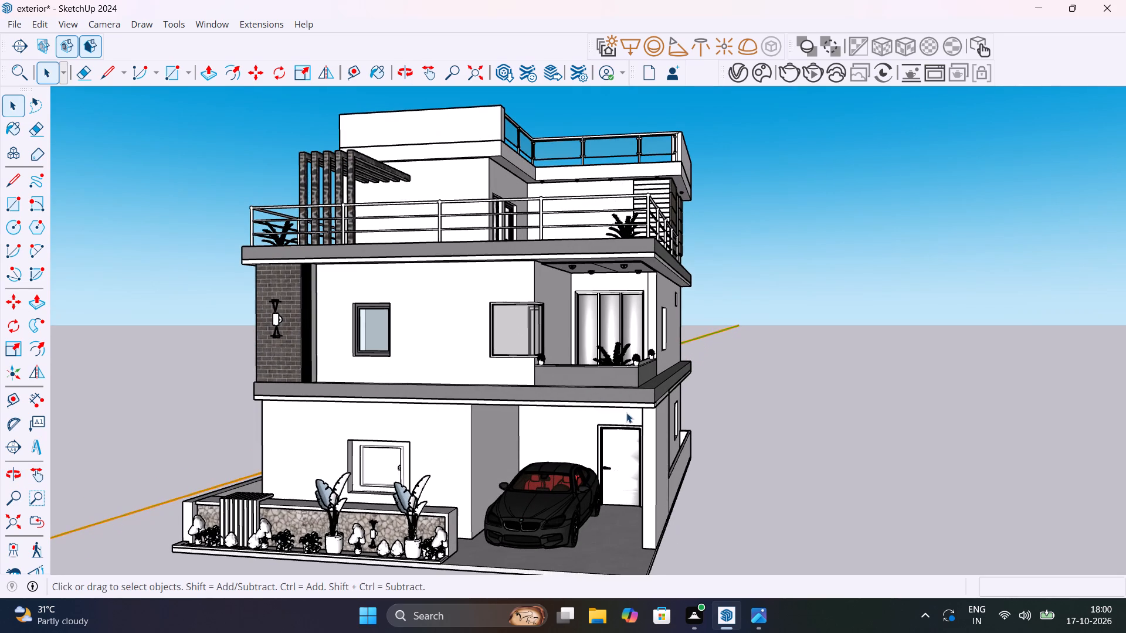
pyautogui.keyDown('shift'); pyautogui.moveTo(628, 416); pyautogui.dragTo(635, 400, button='middle'); pyautogui.keyUp('shift')
pyautogui.moveTo(635, 400); pyautogui.dragTo(637, 407, button='middle')
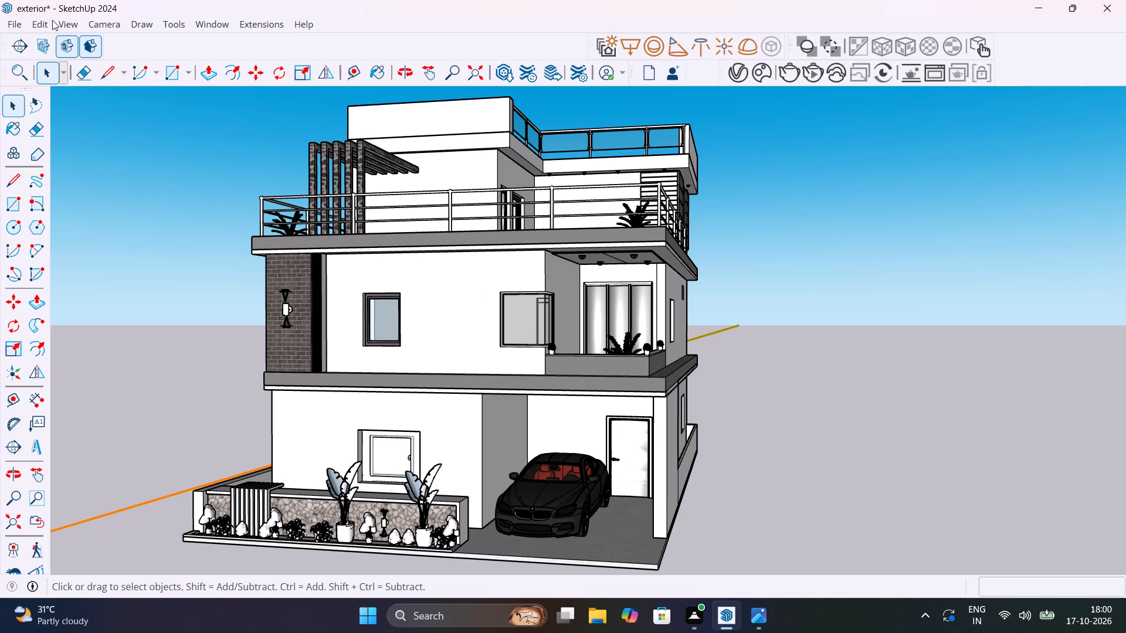
pyautogui.click(62, 23)
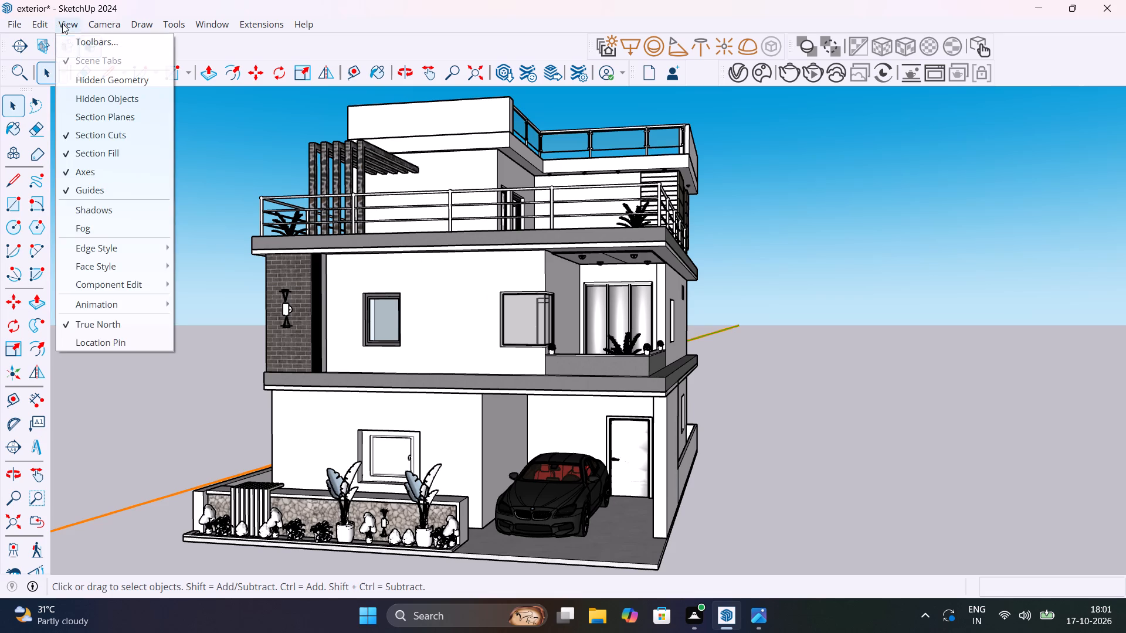
pyautogui.click(109, 300)
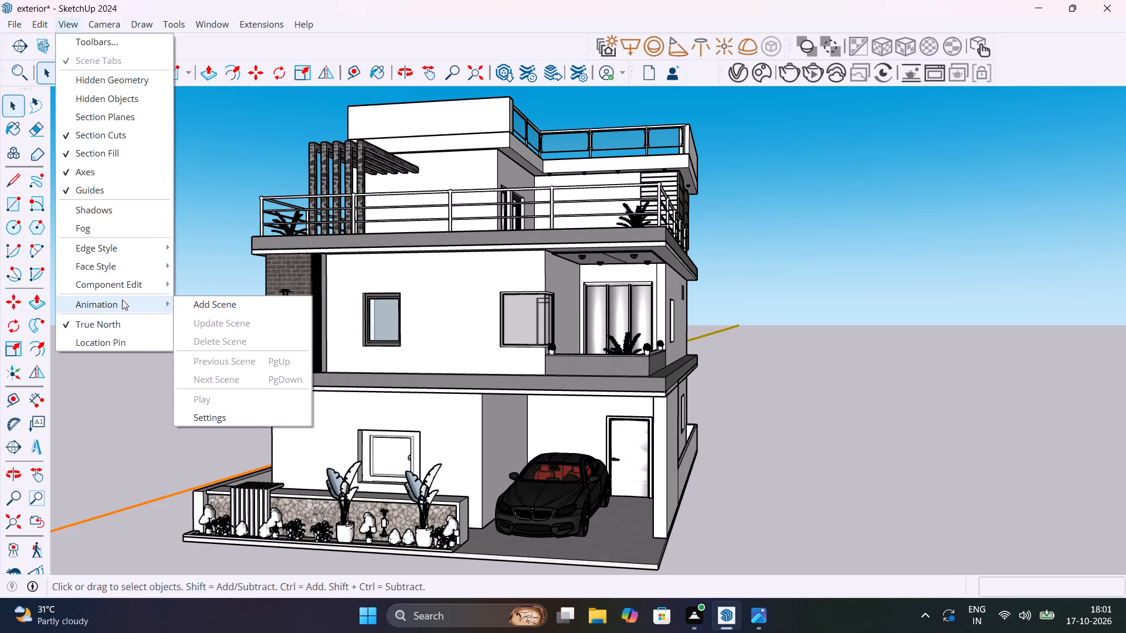
pyautogui.click(195, 303)
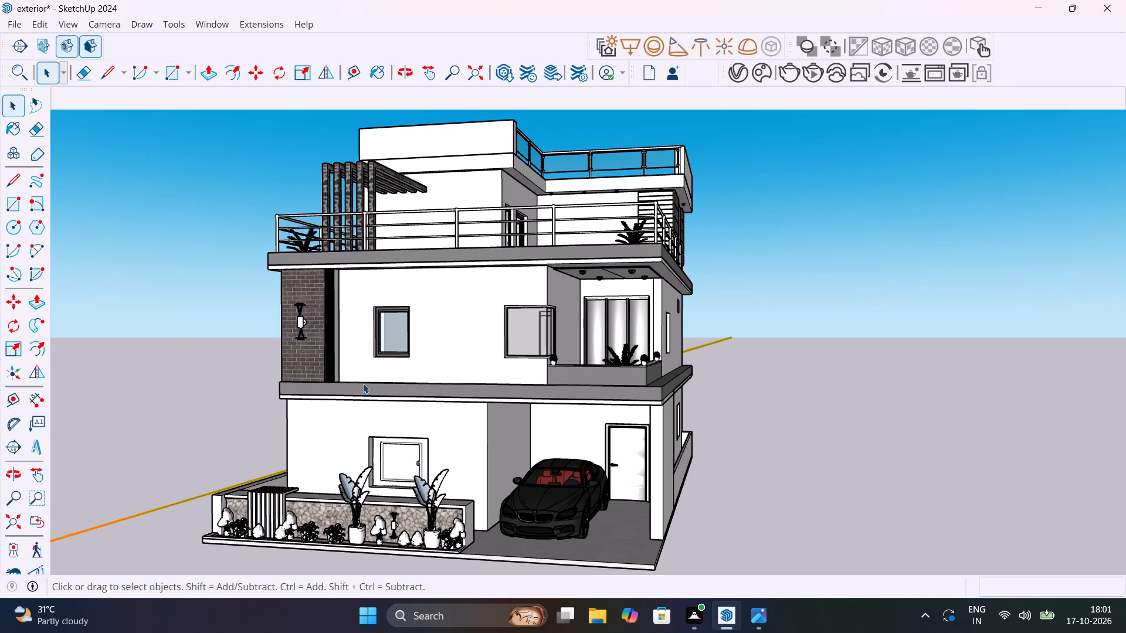
# Add a second scene that shows the house from the carport-side corner, with both the front and side facades.
pyautogui.moveTo(372, 382); pyautogui.dragTo(289, 387, button='middle')
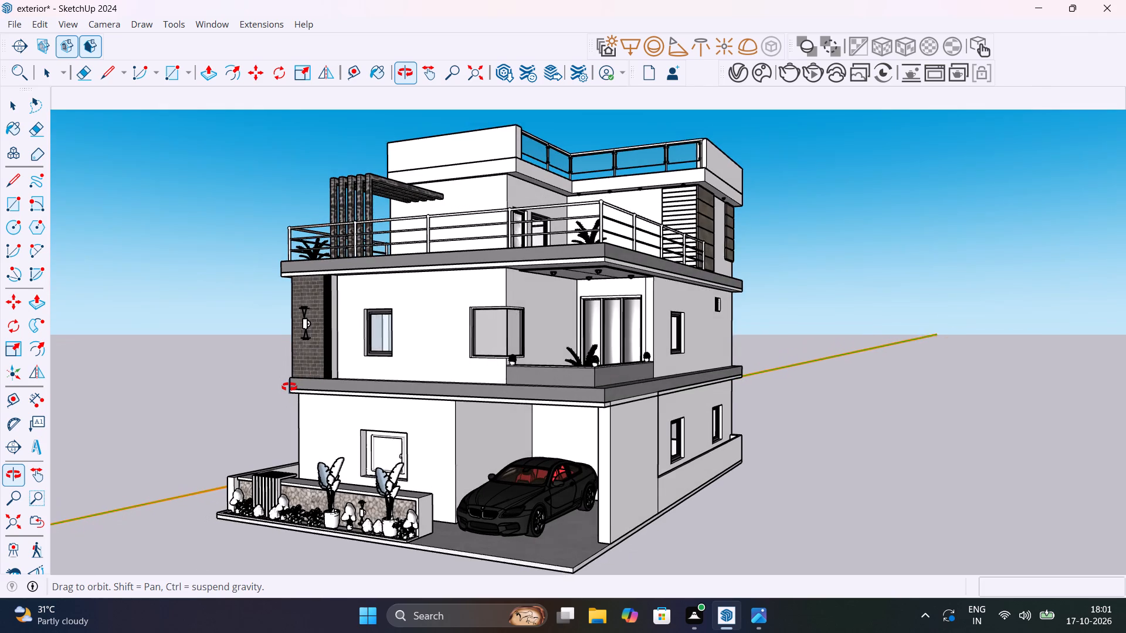
pyautogui.moveTo(289, 387); pyautogui.dragTo(272, 380, button='middle')
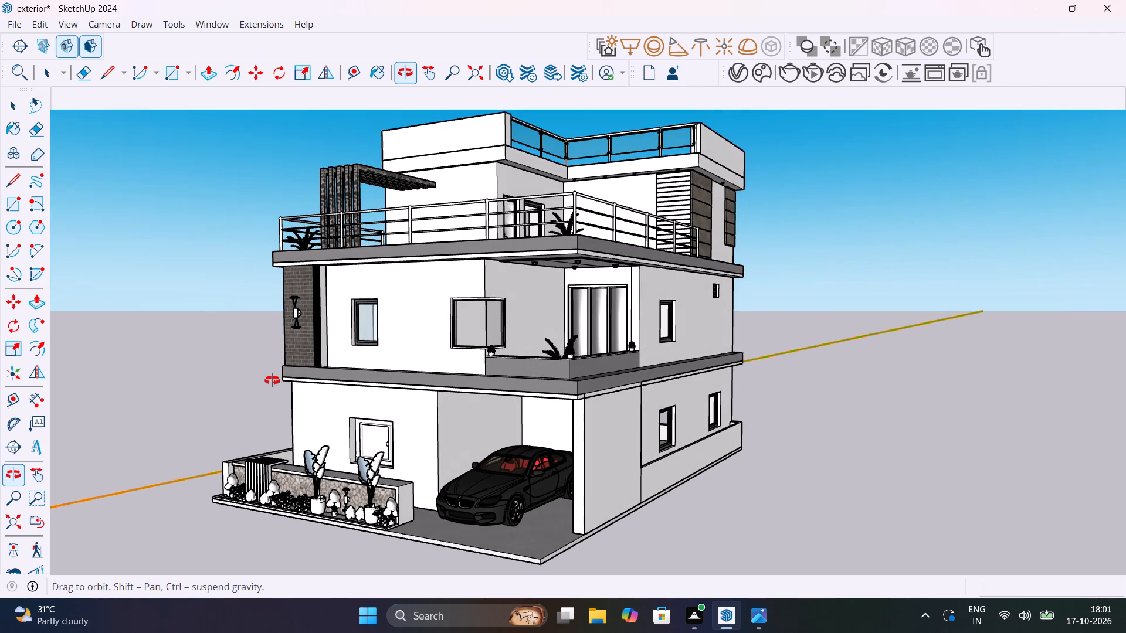
pyautogui.moveTo(272, 380); pyautogui.dragTo(272, 386, button='middle')
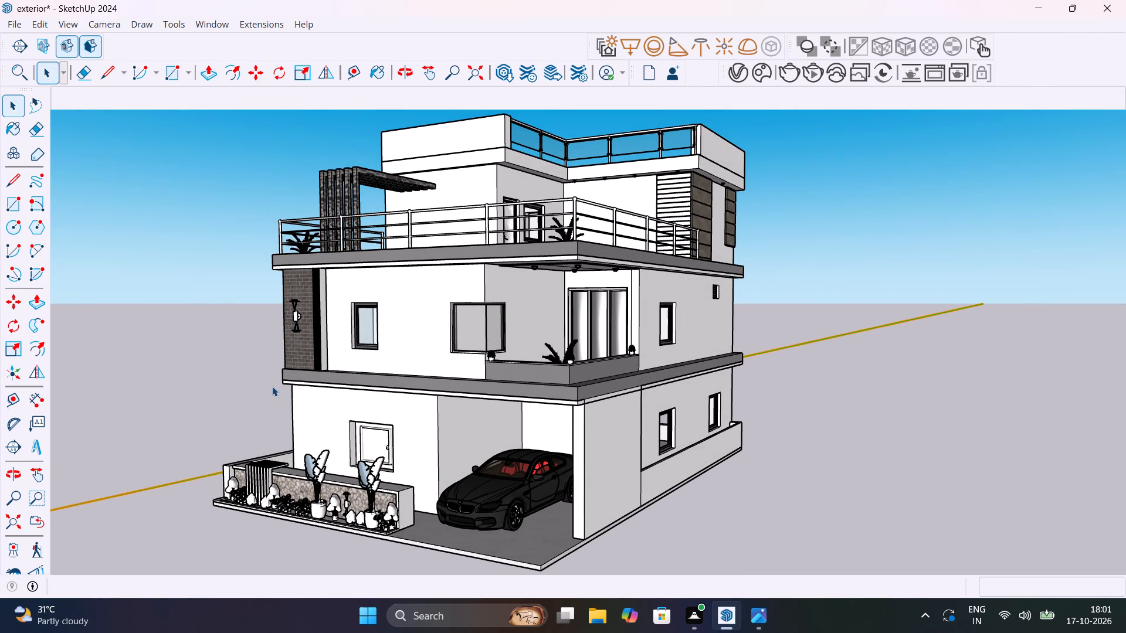
pyautogui.rightClick(90, 100)
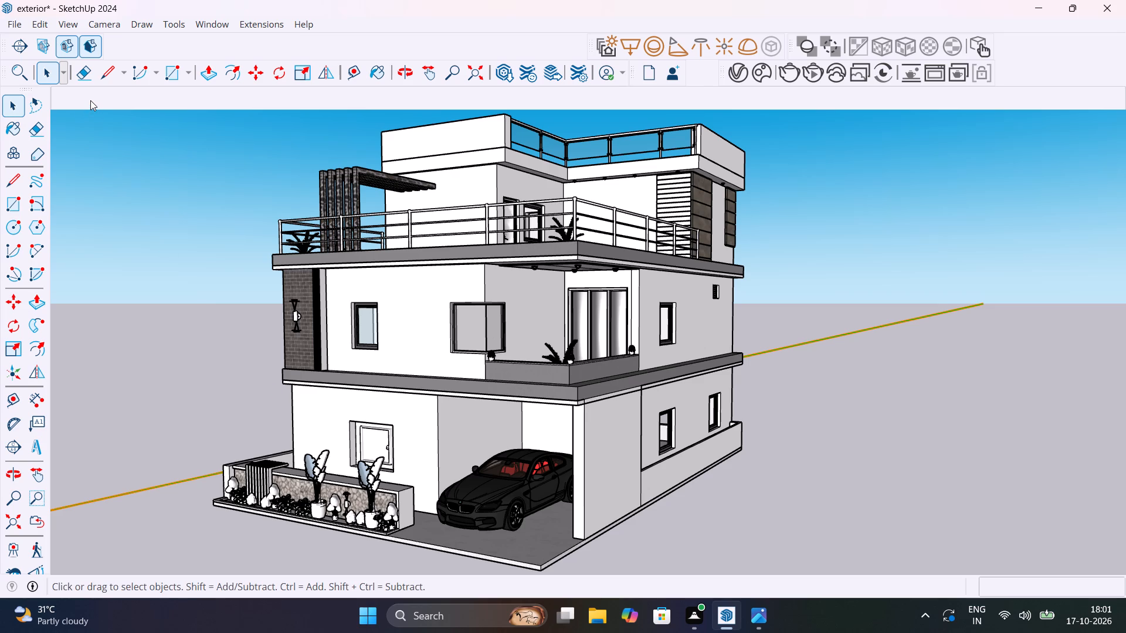
pyautogui.click(73, 24)
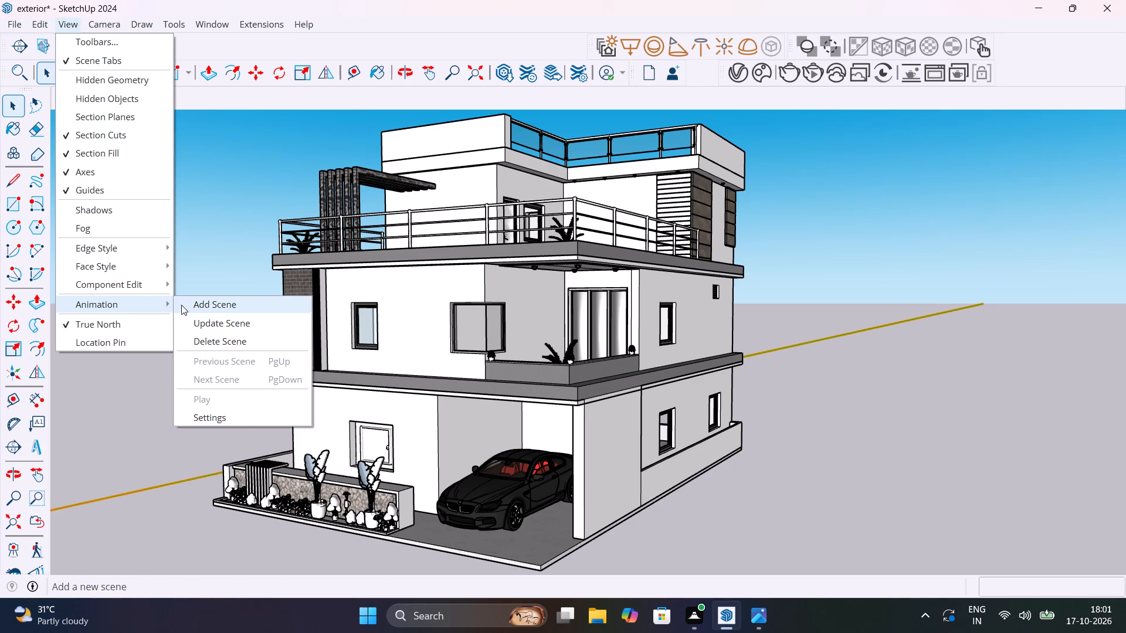
pyautogui.click(199, 306)
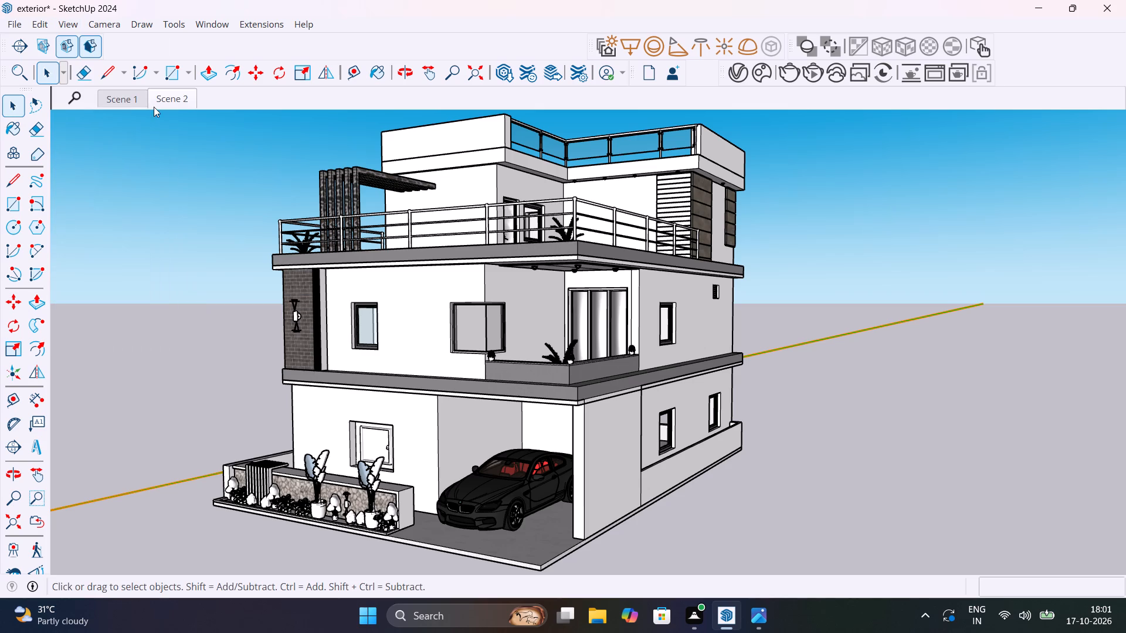
# Check the views of both scenes and update Scene 2 with the corner view.
pyautogui.click(135, 99)
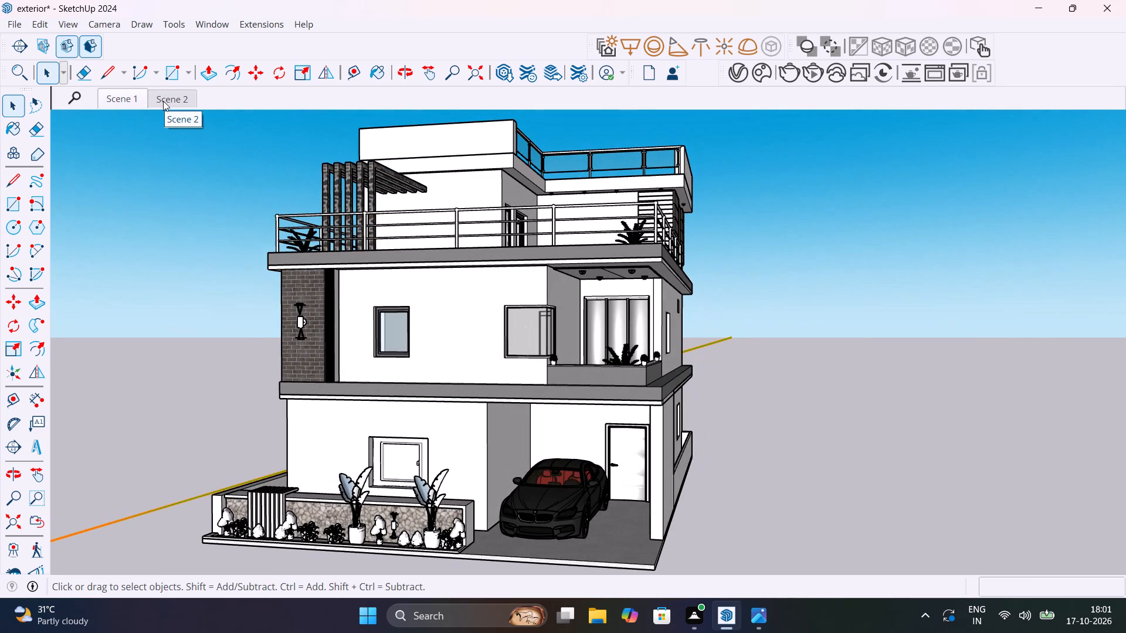
pyautogui.click(163, 100)
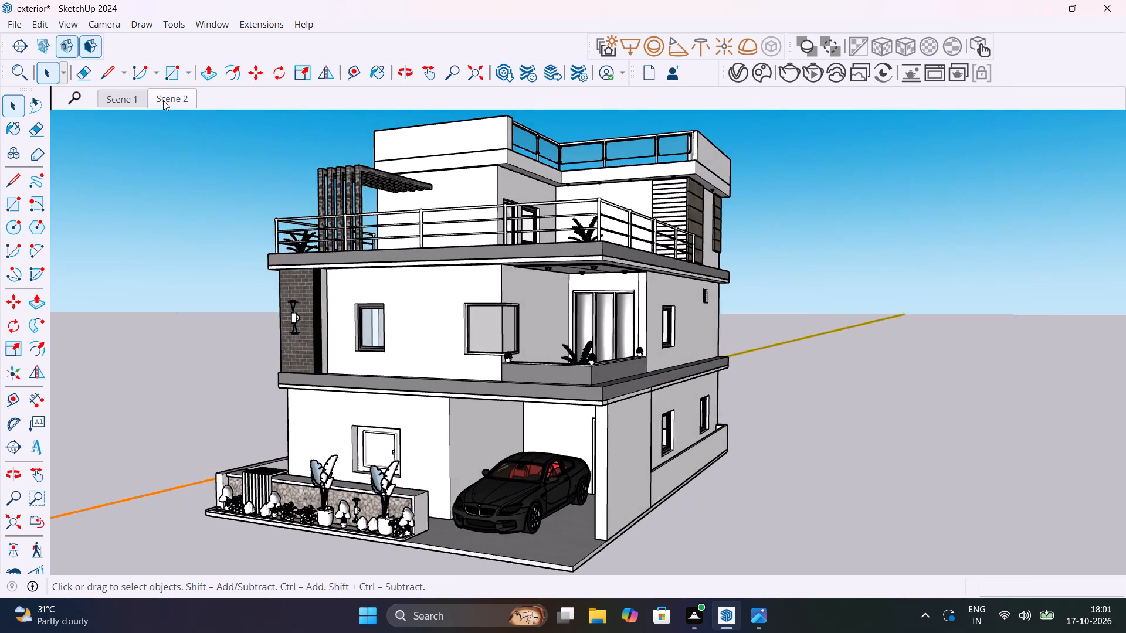
pyautogui.rightClick(163, 100)
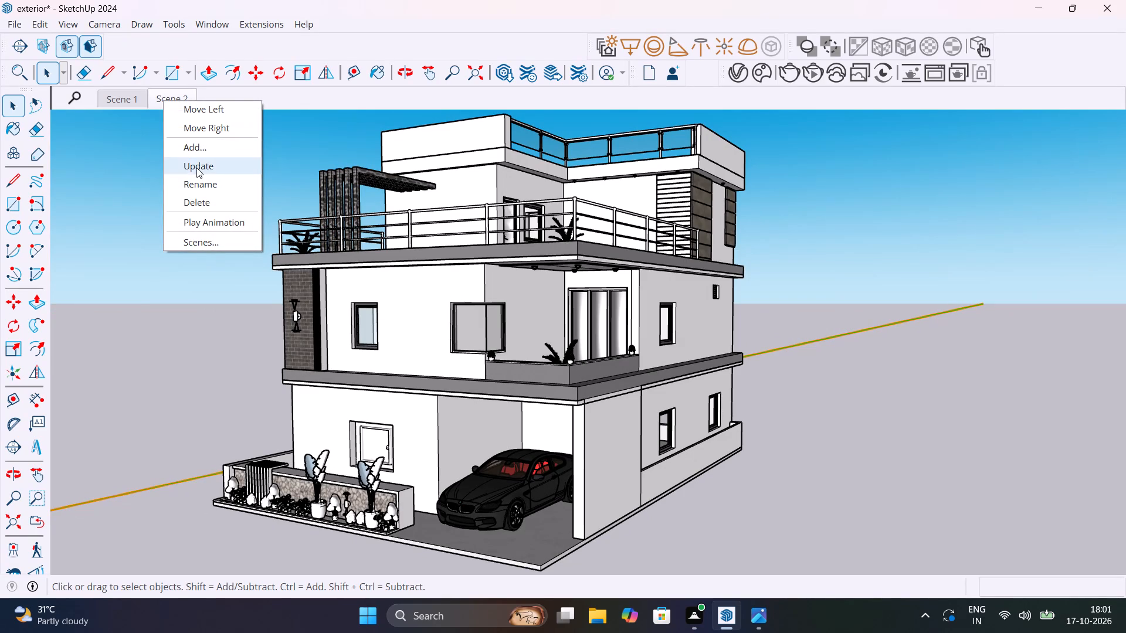
pyautogui.click(197, 168)
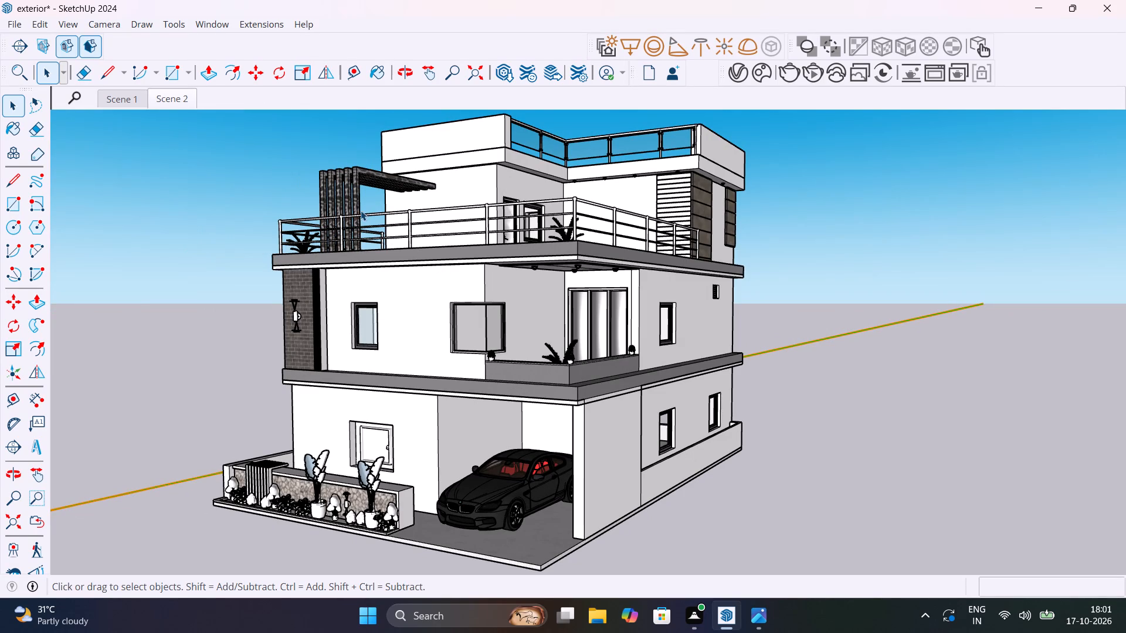
pyautogui.click(129, 101)
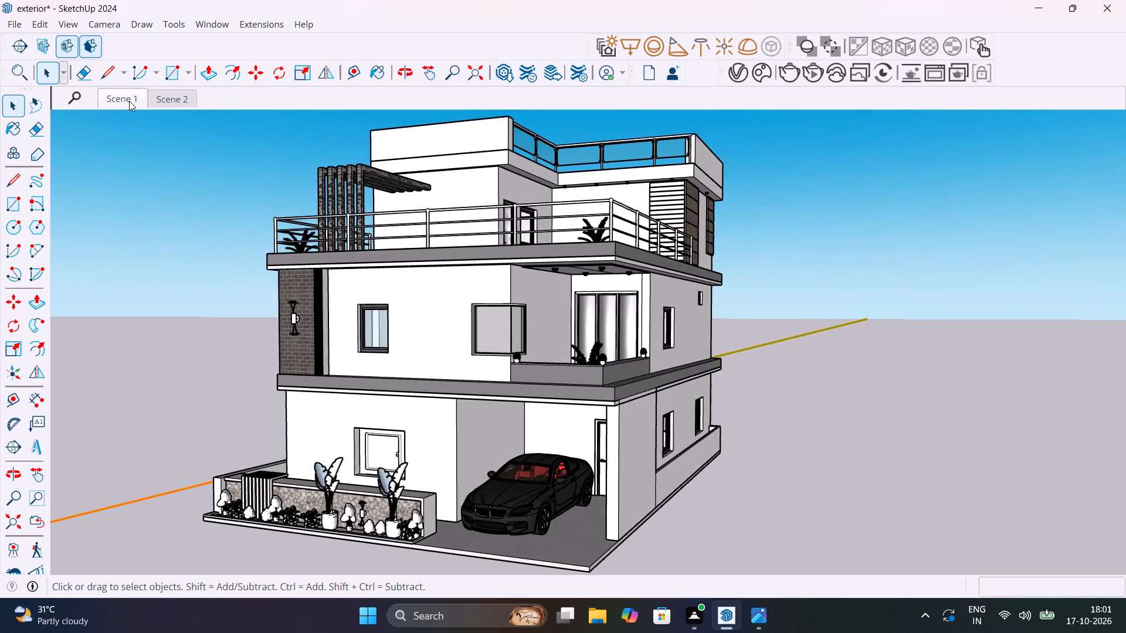
# Render the Scene 2 view with V-Ray.
pyautogui.click(166, 98)
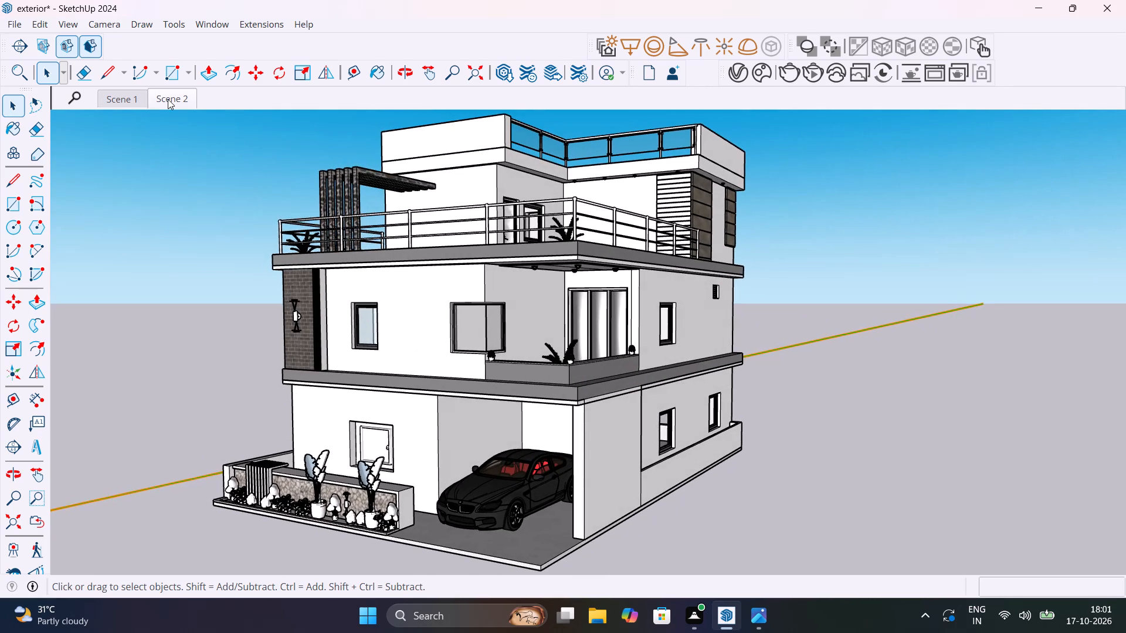
pyautogui.click(787, 73)
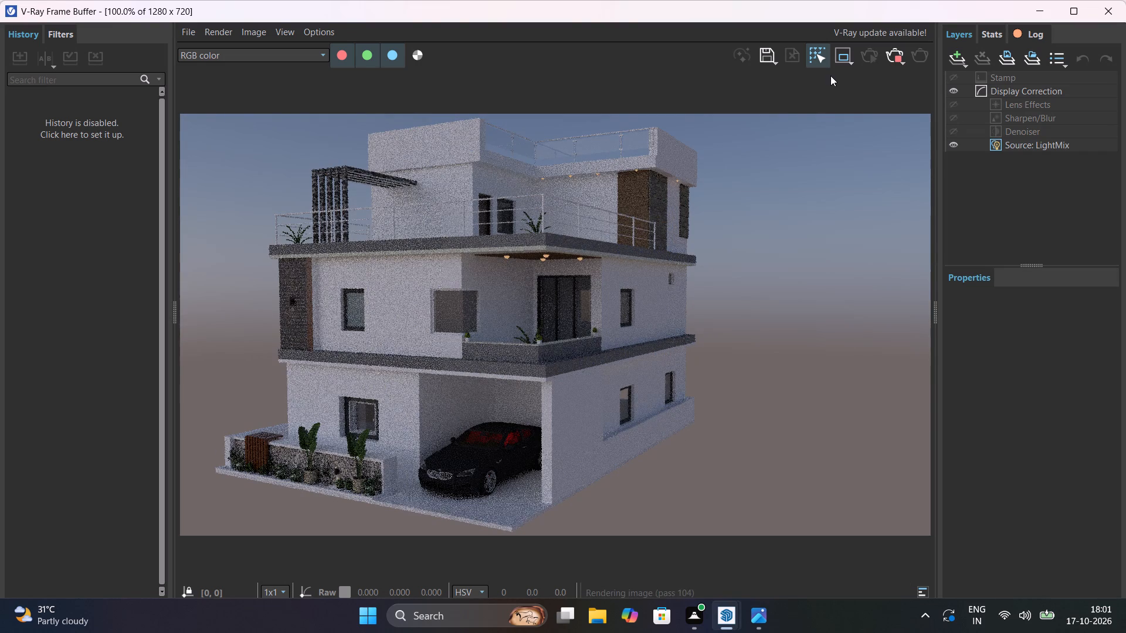
# Set the outdoor wall lamp's LightMix intensity to 99, trying 2, 3 and 50 first.
pyautogui.click(1011, 147)
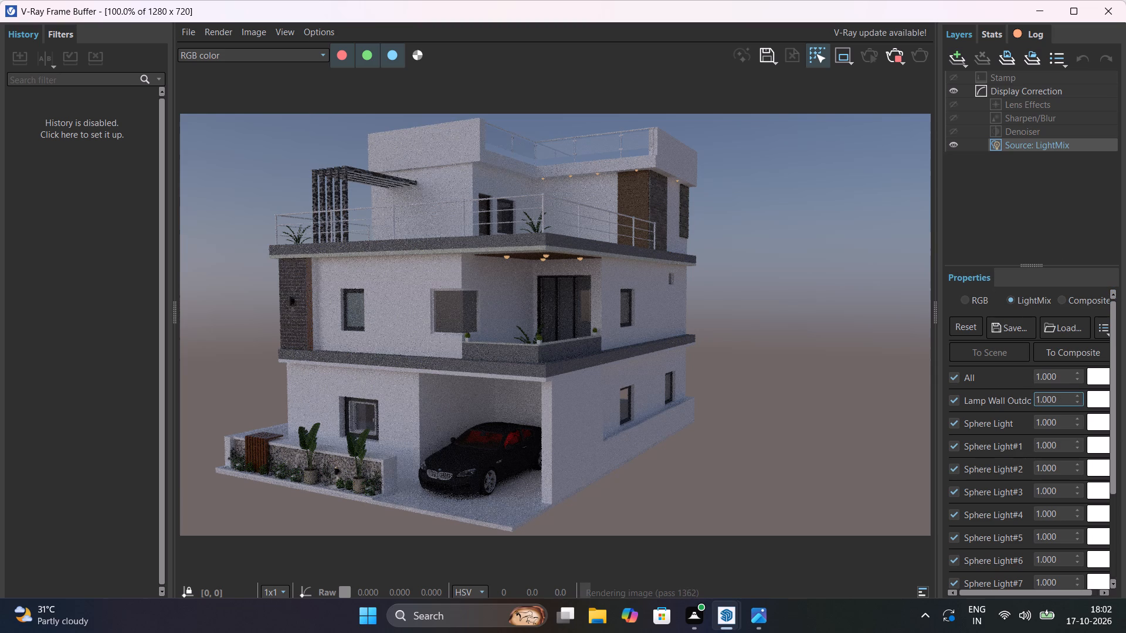
pyautogui.moveTo(1064, 397); pyautogui.dragTo(1000, 396)
pyautogui.press('2')
pyautogui.press('Return')
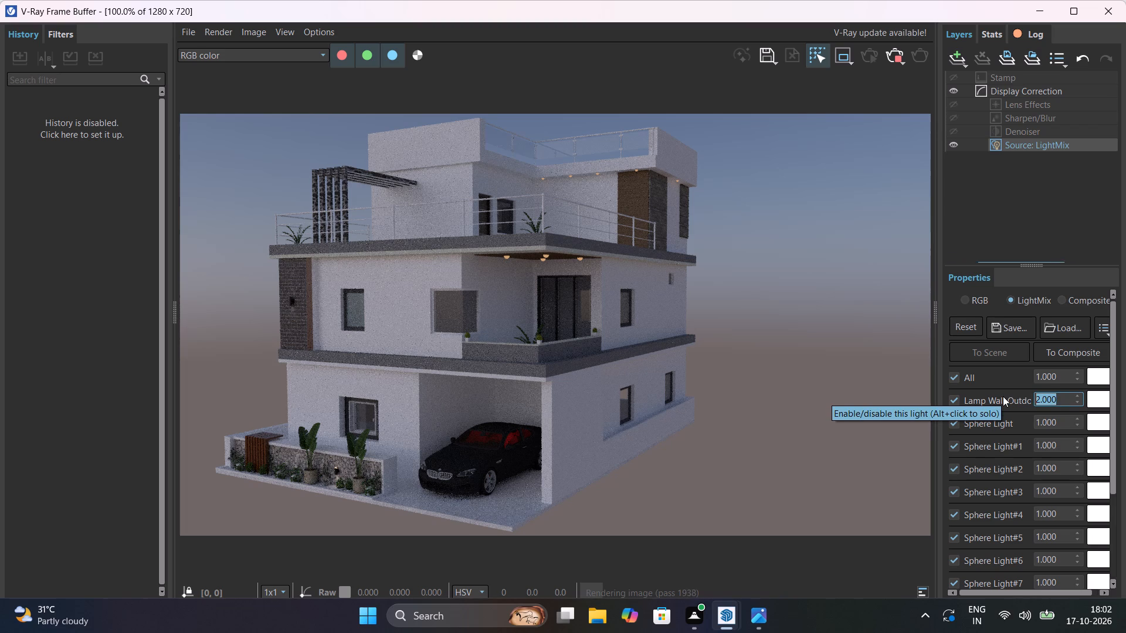
pyautogui.press('3')
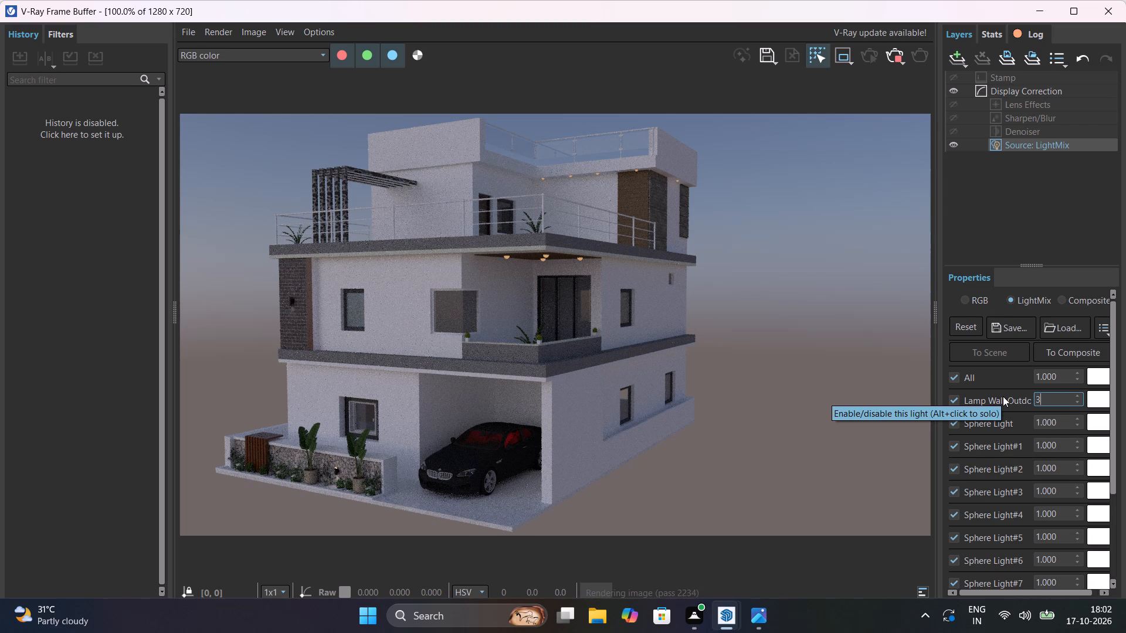
pyautogui.press('Return')
pyautogui.write('50')
pyautogui.press('Return')
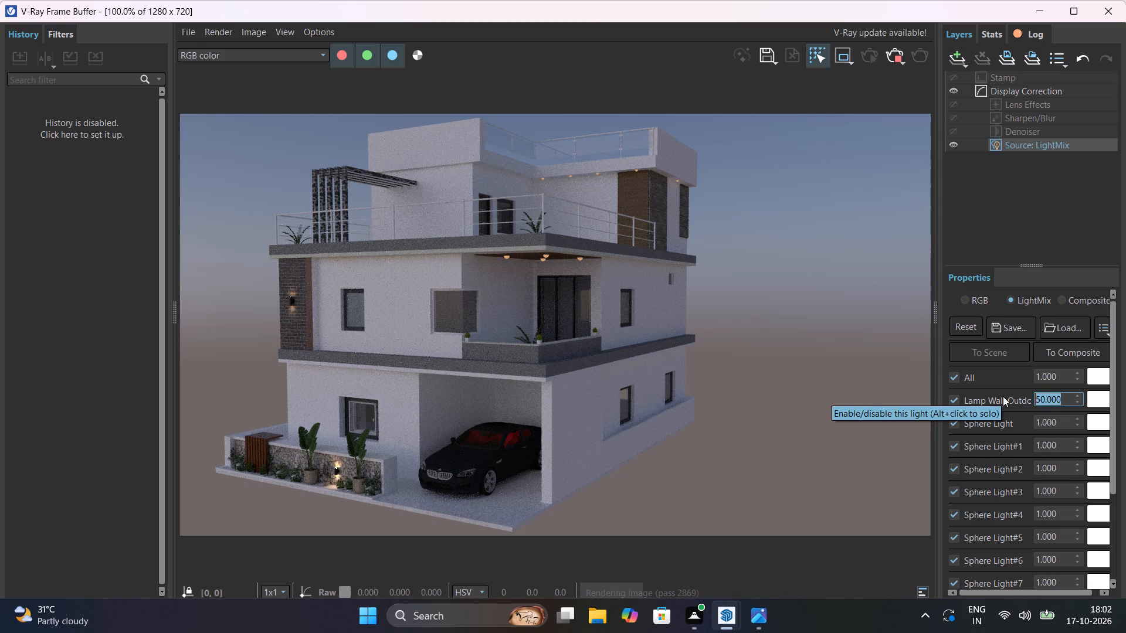
pyautogui.write('99')
pyautogui.press('Return')
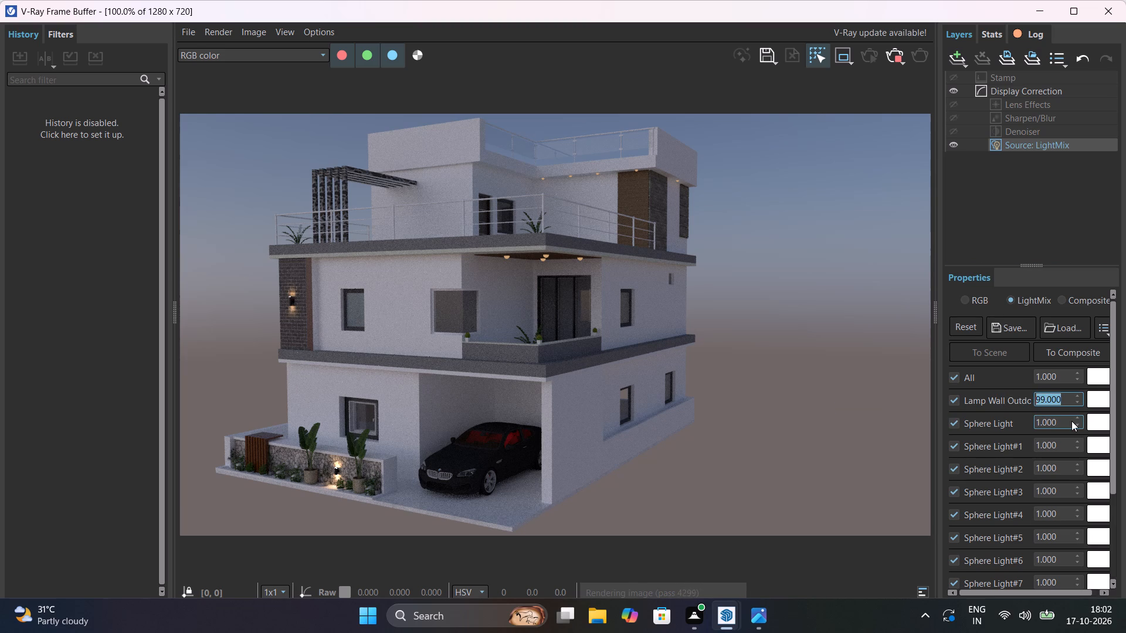
# Set the LightMix intensity of Sphere Light to 30, trying 2 first.
pyautogui.moveTo(1057, 420); pyautogui.dragTo(989, 428)
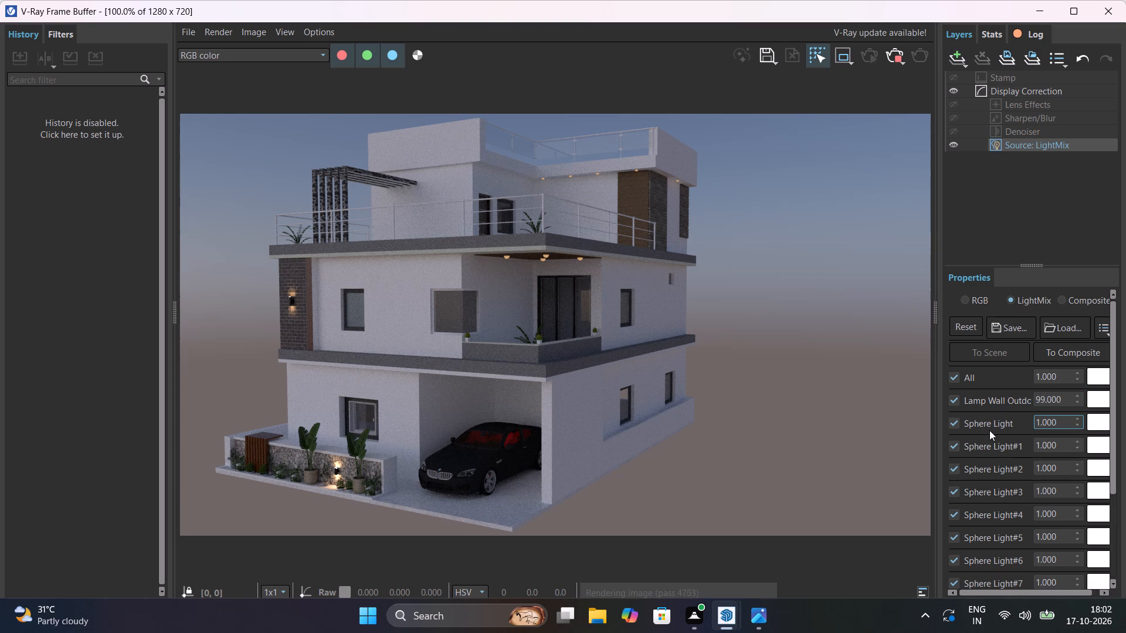
pyautogui.press('2')
pyautogui.press('BackSpace')
pyautogui.press('BackSpace')
pyautogui.press('BackSpace')
pyautogui.press('BackSpace')
pyautogui.press('BackSpace')
pyautogui.press('BackSpace')
pyautogui.press('BackSpace')
pyautogui.press('BackSpace')
pyautogui.press('BackSpace')
pyautogui.press('BackSpace')
pyautogui.press('BackSpace')
pyautogui.press('2')
pyautogui.press('Return')
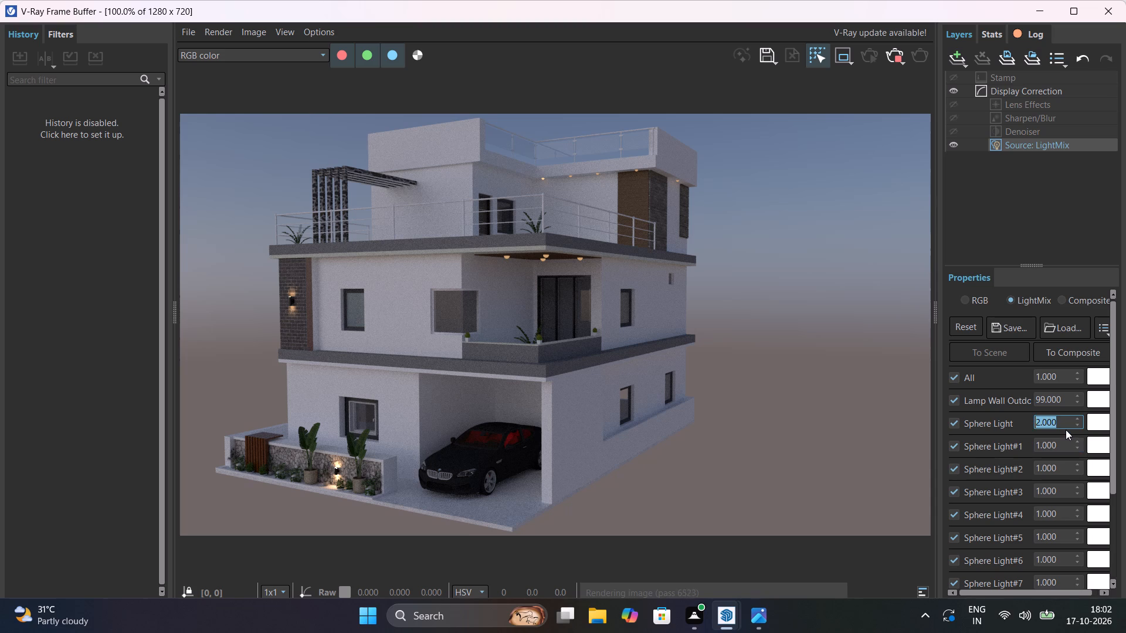
pyautogui.write('30')
pyautogui.press('Return')
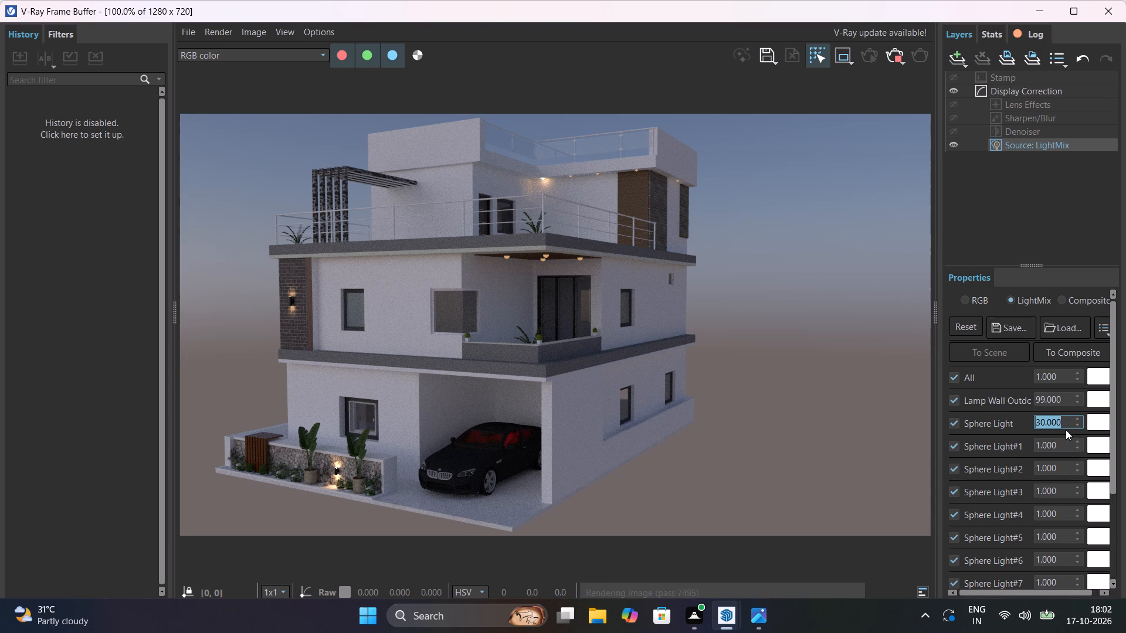
# Set the LightMix intensity of Sphere Light#1 to 30.
pyautogui.click(1071, 444)
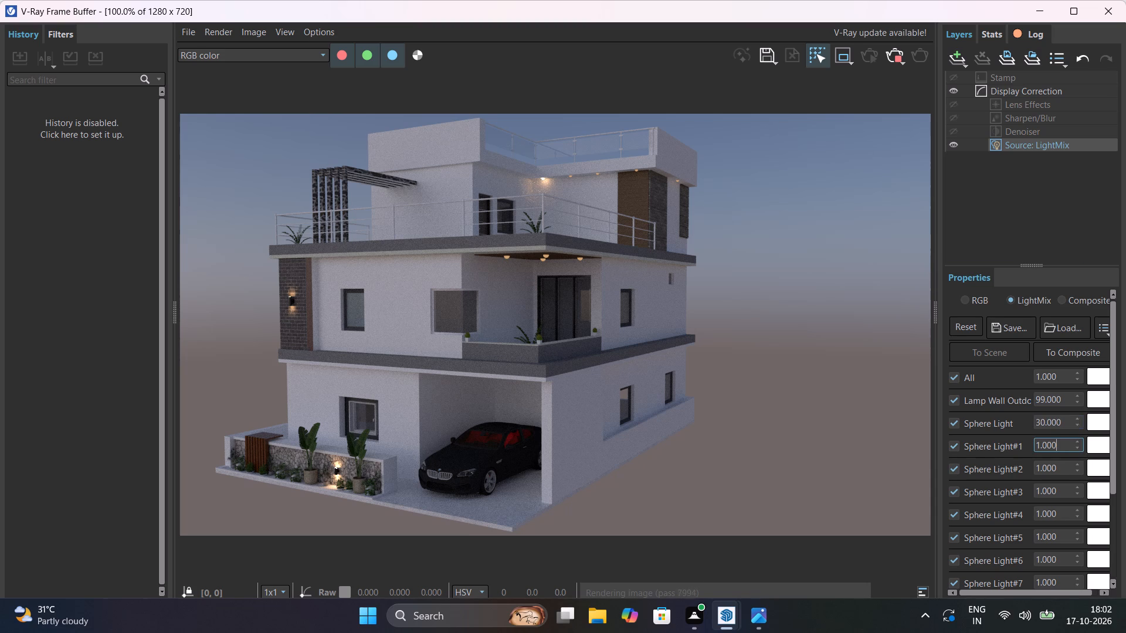
pyautogui.press('3')
pyautogui.press('BackSpace')
pyautogui.press('BackSpace')
pyautogui.press('BackSpace')
pyautogui.press('BackSpace')
pyautogui.press('BackSpace')
pyautogui.press('BackSpace')
pyautogui.press('BackSpace')
pyautogui.press('BackSpace')
pyautogui.press('BackSpace')
pyautogui.press('BackSpace')
pyautogui.press('BackSpace')
pyautogui.write('30')
pyautogui.press('Return')
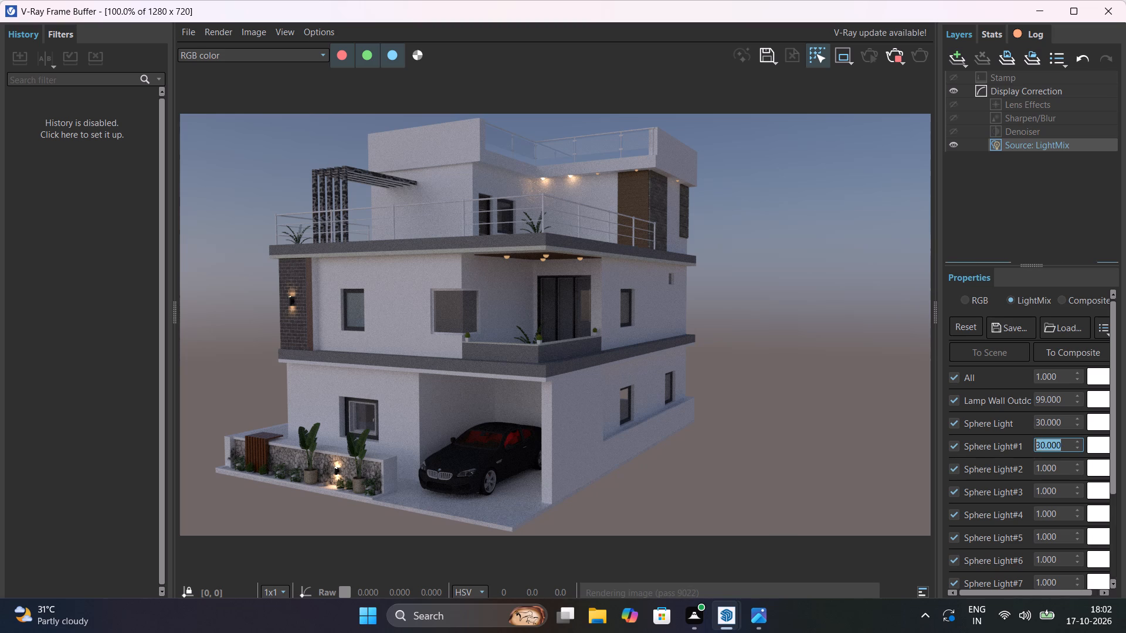
# Set the LightMix intensity of Sphere Light#2 to 30.
pyautogui.click(1063, 467)
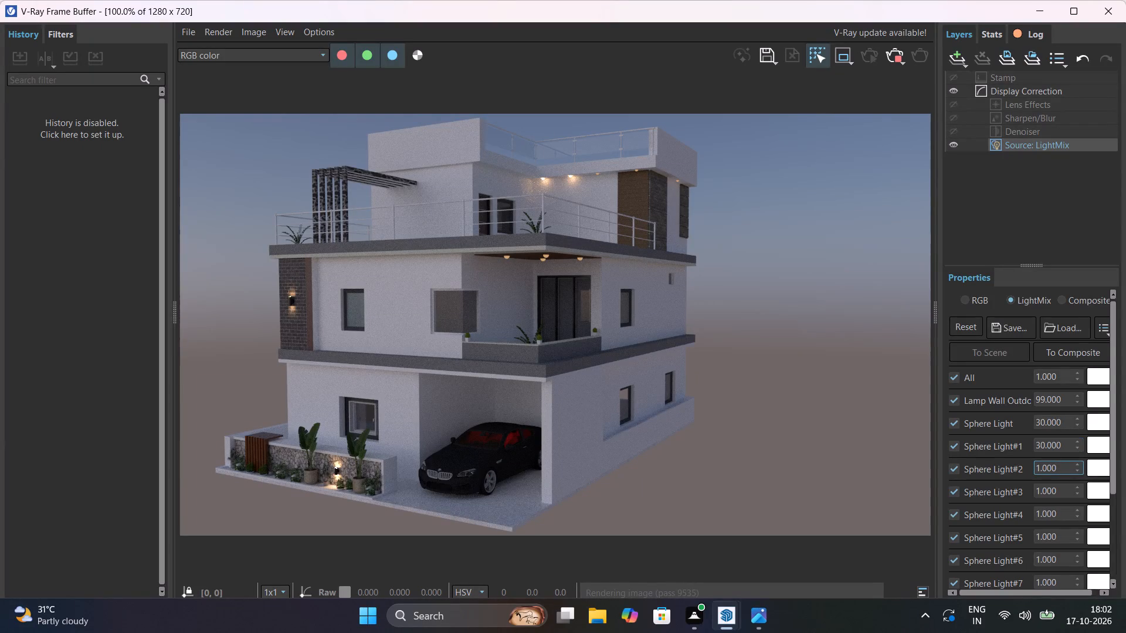
pyautogui.press('3')
pyautogui.press('3')
pyautogui.press('3')
pyautogui.press('3')
pyautogui.press('BackSpace')
pyautogui.press('BackSpace')
pyautogui.press('BackSpace')
pyautogui.press('BackSpace')
pyautogui.press('BackSpace')
pyautogui.press('BackSpace')
pyautogui.press('BackSpace')
pyautogui.press('BackSpace')
pyautogui.press('BackSpace')
pyautogui.press('BackSpace')
pyautogui.press('BackSpace')
pyautogui.press('BackSpace')
pyautogui.press('BackSpace')
pyautogui.write('30')
pyautogui.press('Return')
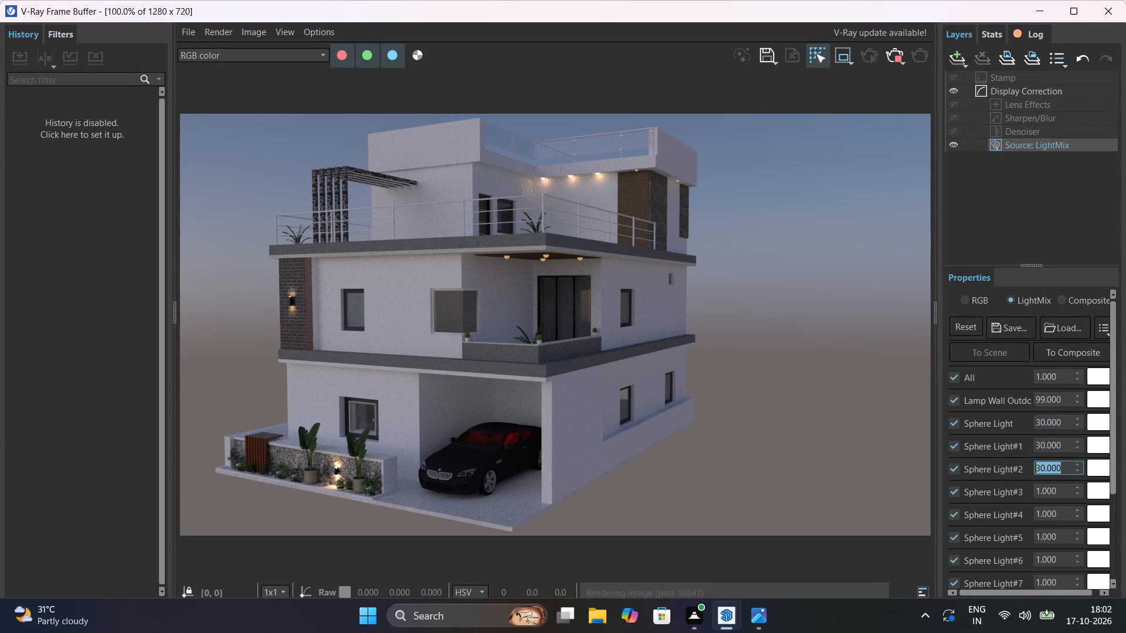
# Set the LightMix intensity of Sphere Light#3 to 30.
pyautogui.click(1061, 493)
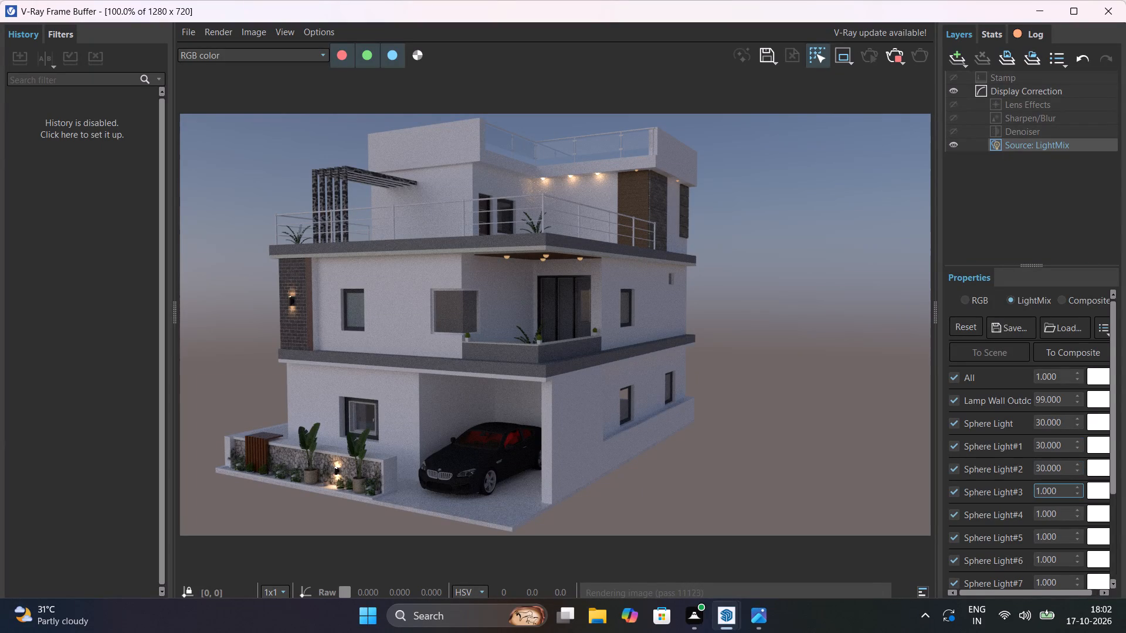
pyautogui.press('BackSpace')
pyautogui.press('BackSpace')
pyautogui.press('BackSpace')
pyautogui.press('BackSpace')
pyautogui.press('BackSpace')
pyautogui.press('BackSpace')
pyautogui.press('BackSpace')
pyautogui.press('BackSpace')
pyautogui.press('BackSpace')
pyautogui.press('BackSpace')
pyautogui.press('BackSpace')
pyautogui.press('BackSpace')
pyautogui.press('BackSpace')
pyautogui.press('BackSpace')
pyautogui.press('BackSpace')
pyautogui.write('30')
pyautogui.press('Return')
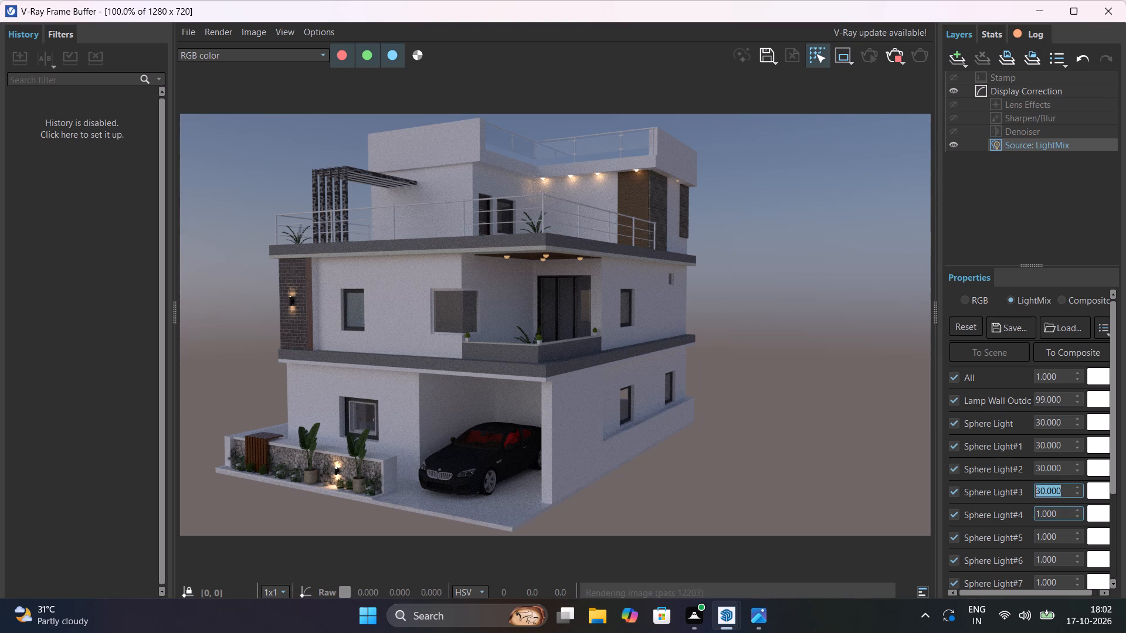
# Set the LightMix intensity of Sphere Light#4 to 30.
pyautogui.click(1061, 513)
pyautogui.press('BackSpace')
pyautogui.press('BackSpace')
pyautogui.press('BackSpace')
pyautogui.press('BackSpace')
pyautogui.press('BackSpace')
pyautogui.press('BackSpace')
pyautogui.press('BackSpace')
pyautogui.press('BackSpace')
pyautogui.press('BackSpace')
pyautogui.press('BackSpace')
pyautogui.press('BackSpace')
pyautogui.press('BackSpace')
pyautogui.press('BackSpace')
pyautogui.press('BackSpace')
pyautogui.press('BackSpace')
pyautogui.press('BackSpace')
pyautogui.press('BackSpace')
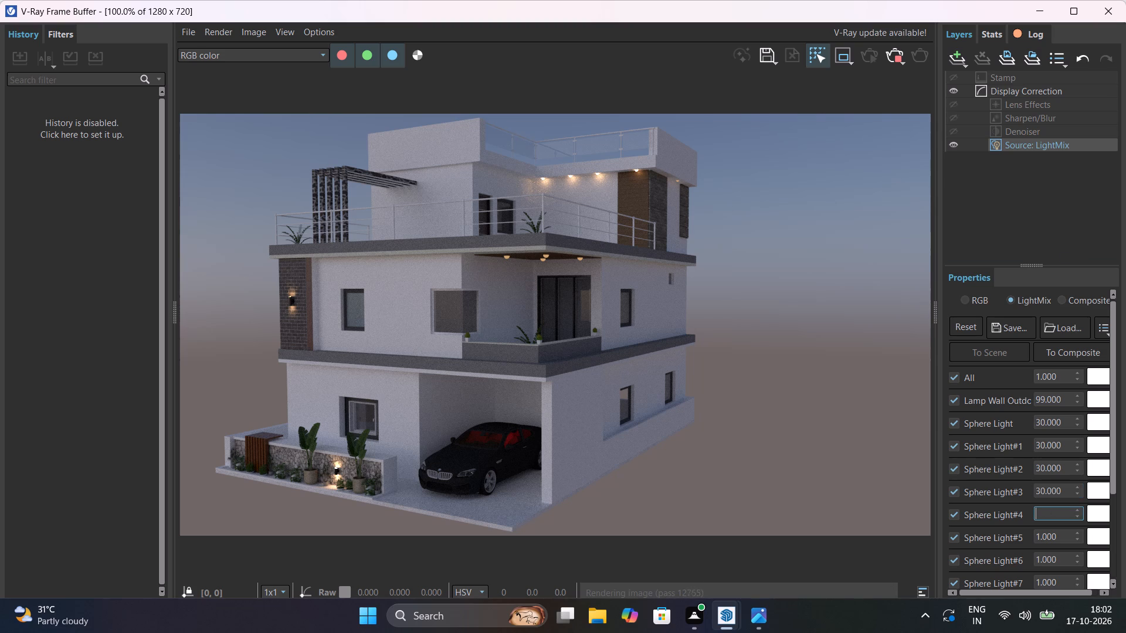
pyautogui.write('30')
pyautogui.press('Return')
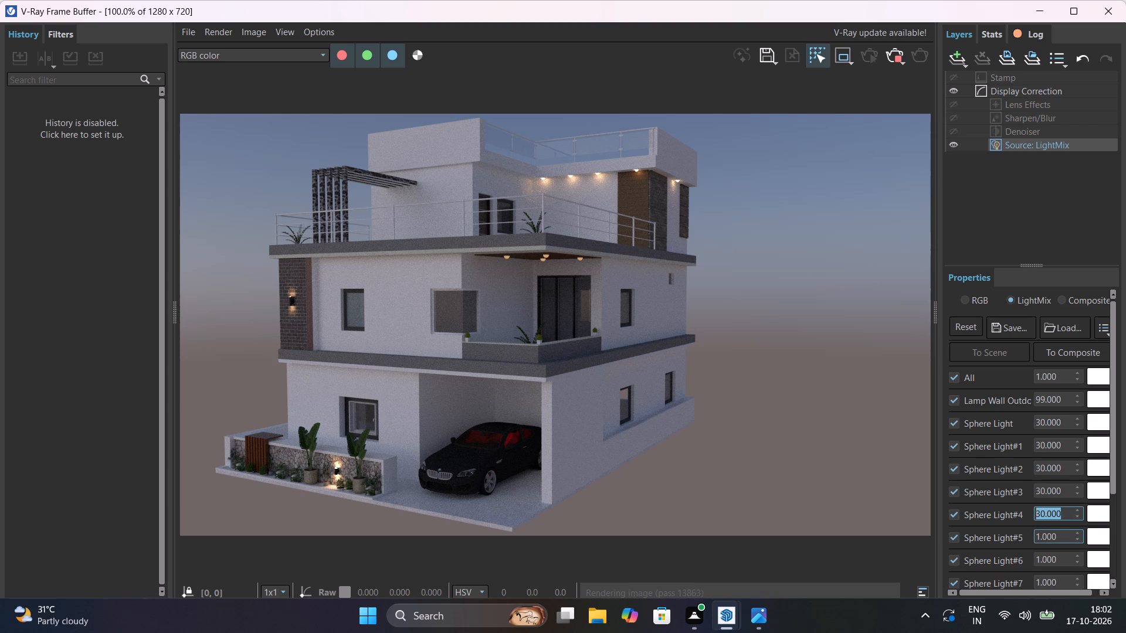
# Set the LightMix intensity of Sphere Light#5 to 20.
pyautogui.click(1061, 530)
pyautogui.press('BackSpace')
pyautogui.press('BackSpace')
pyautogui.press('BackSpace')
pyautogui.press('BackSpace')
pyautogui.press('BackSpace')
pyautogui.press('BackSpace')
pyautogui.press('BackSpace')
pyautogui.press('BackSpace')
pyautogui.press('BackSpace')
pyautogui.press('BackSpace')
pyautogui.press('BackSpace')
pyautogui.press('BackSpace')
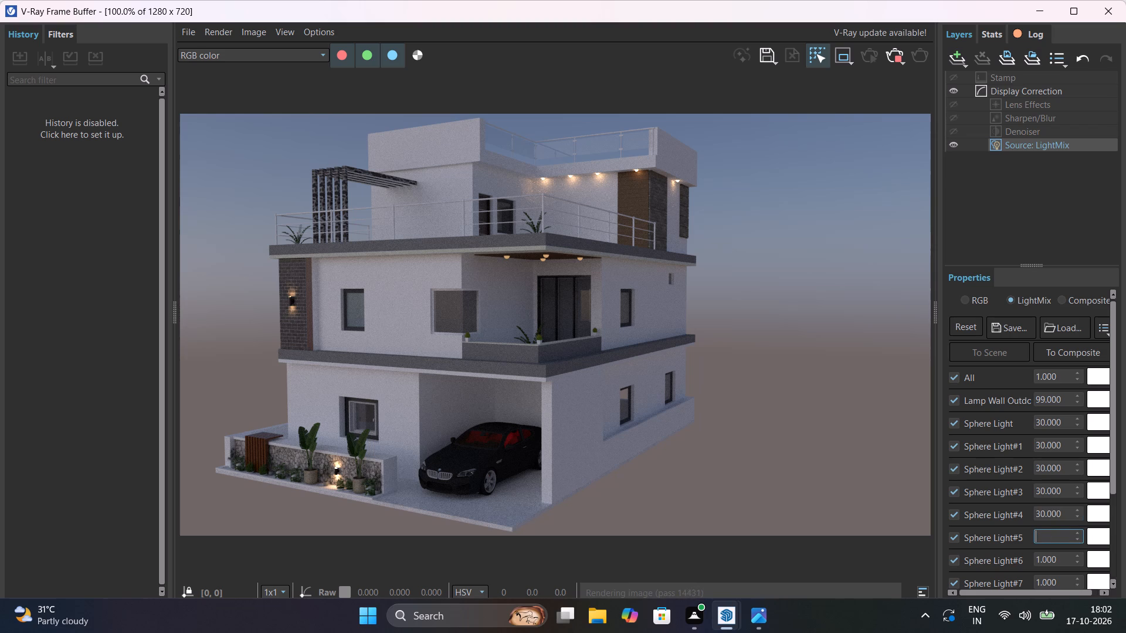
pyautogui.write('20')
pyautogui.press('Return')
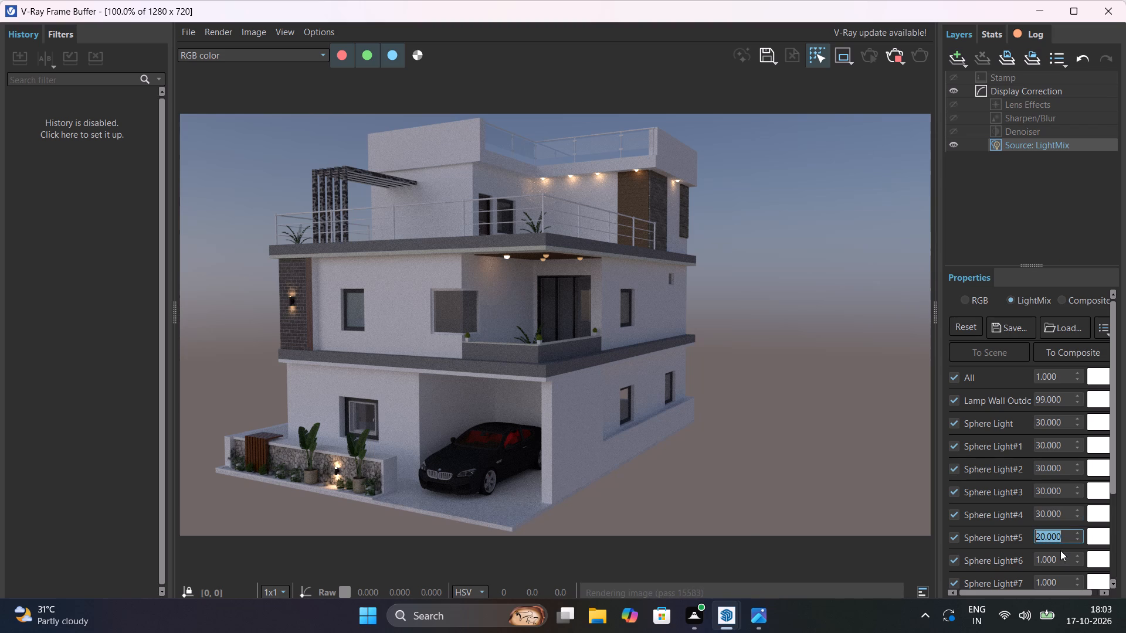
# Set the LightMix intensity of Sphere Light#6 to 20.
pyautogui.click(1060, 557)
pyautogui.press('BackSpace')
pyautogui.press('BackSpace')
pyautogui.press('BackSpace')
pyautogui.press('BackSpace')
pyautogui.press('BackSpace')
pyautogui.press('BackSpace')
pyautogui.press('BackSpace')
pyautogui.press('BackSpace')
pyautogui.press('BackSpace')
pyautogui.press('BackSpace')
pyautogui.press('BackSpace')
pyautogui.press('BackSpace')
pyautogui.press('BackSpace')
pyautogui.press('BackSpace')
pyautogui.press('BackSpace')
pyautogui.press('BackSpace')
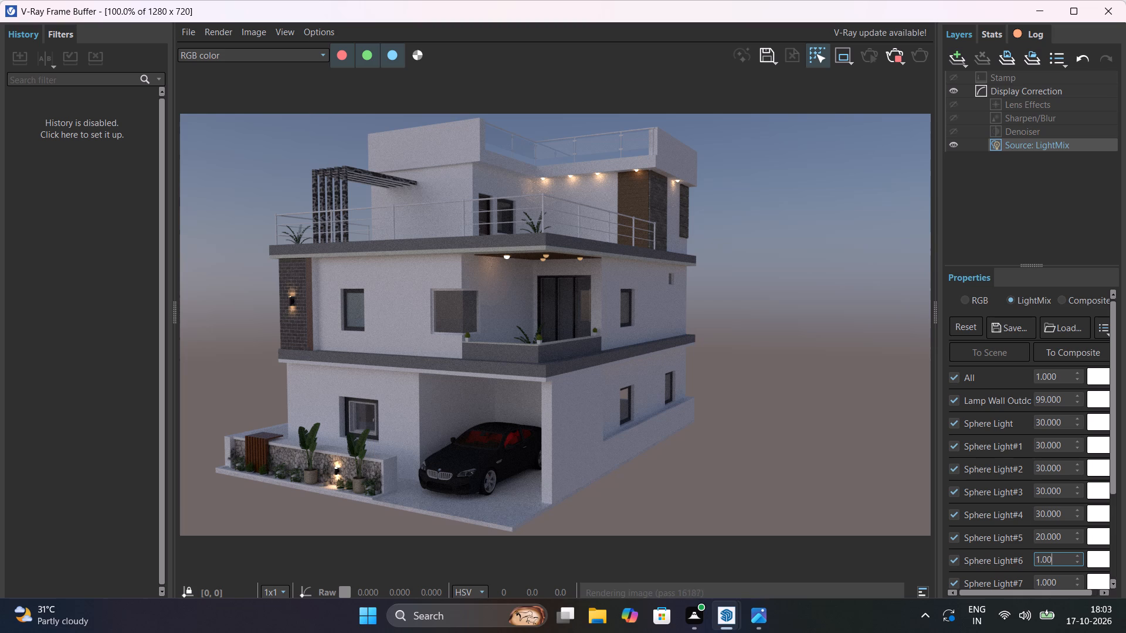
pyautogui.write('20')
pyautogui.press('Return')
# Set the LightMix intensity of Sphere Light#7 to 20 and lower it by one increment to 19.9.
pyautogui.click(1060, 579)
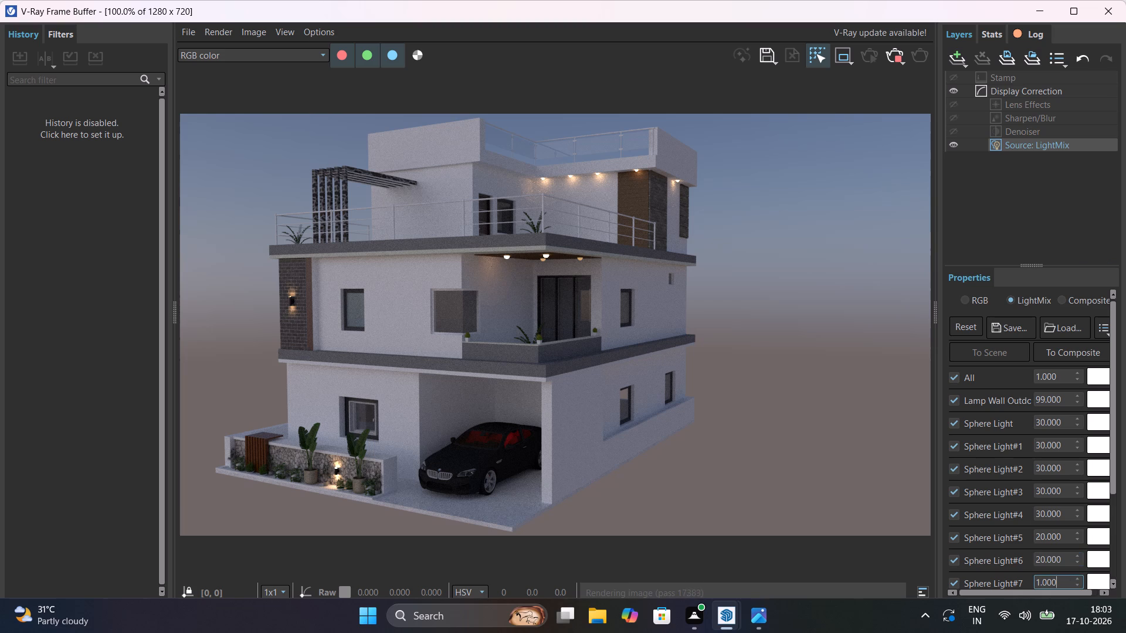
pyautogui.press('BackSpace')
pyautogui.press('BackSpace')
pyautogui.press('BackSpace')
pyautogui.press('BackSpace')
pyautogui.press('BackSpace')
pyautogui.press('BackSpace')
pyautogui.press('BackSpace')
pyautogui.press('BackSpace')
pyautogui.press('BackSpace')
pyautogui.press('BackSpace')
pyautogui.press('BackSpace')
pyautogui.press('BackSpace')
pyautogui.press('BackSpace')
pyautogui.press('BackSpace')
pyautogui.write('20')
pyautogui.press('Return')
pyautogui.press('Down')
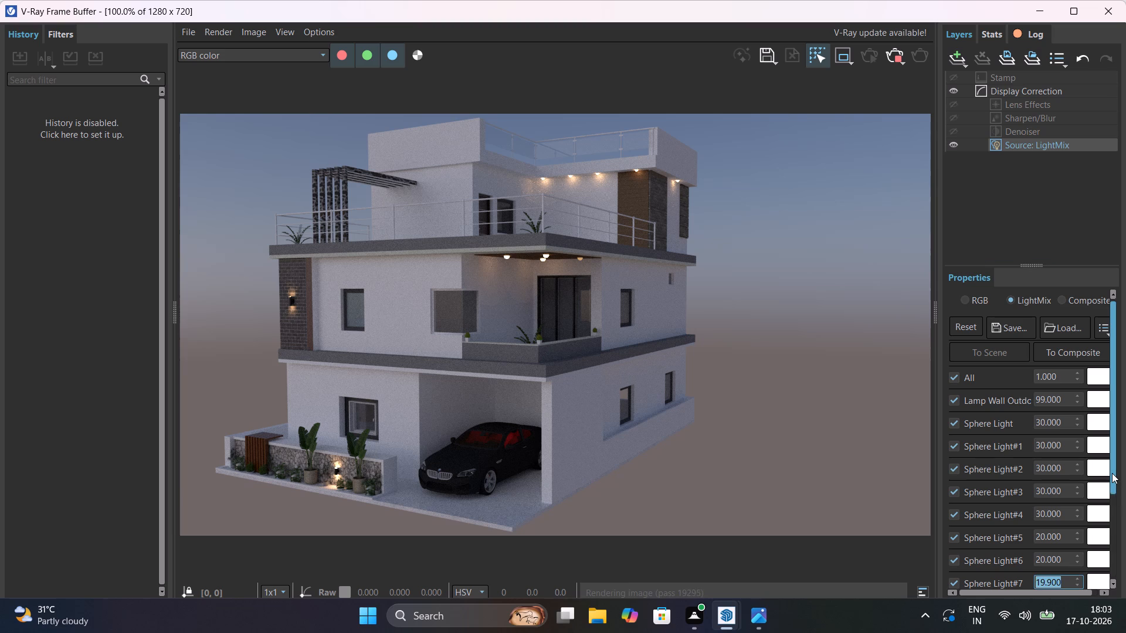
pyautogui.moveTo(1113, 474); pyautogui.dragTo(1117, 525)
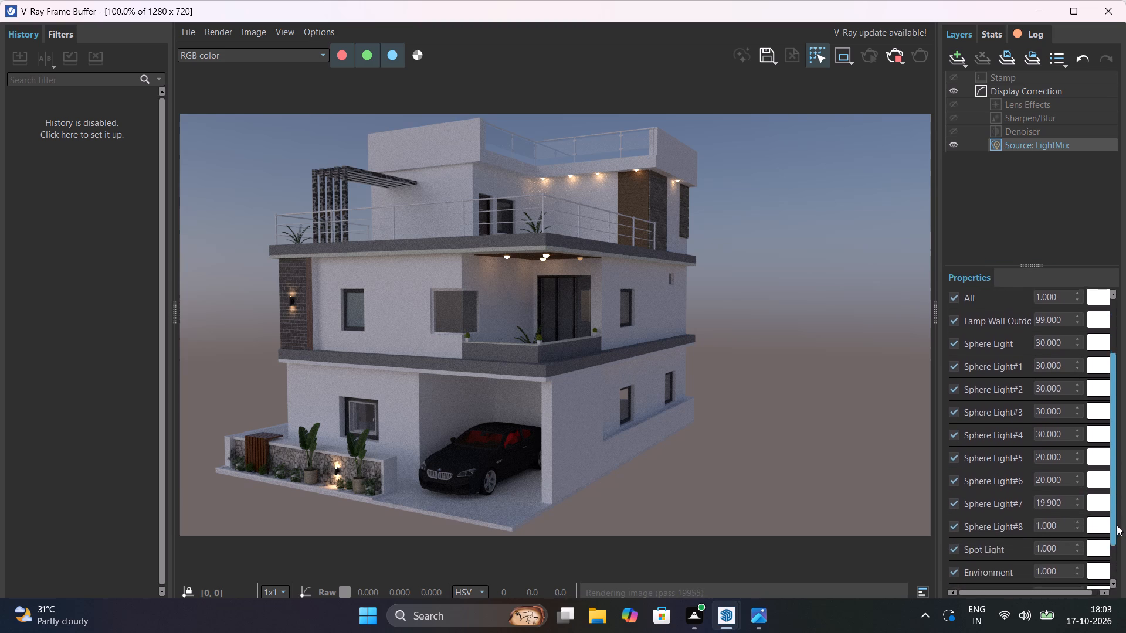
pyautogui.moveTo(1117, 525); pyautogui.dragTo(1117, 550)
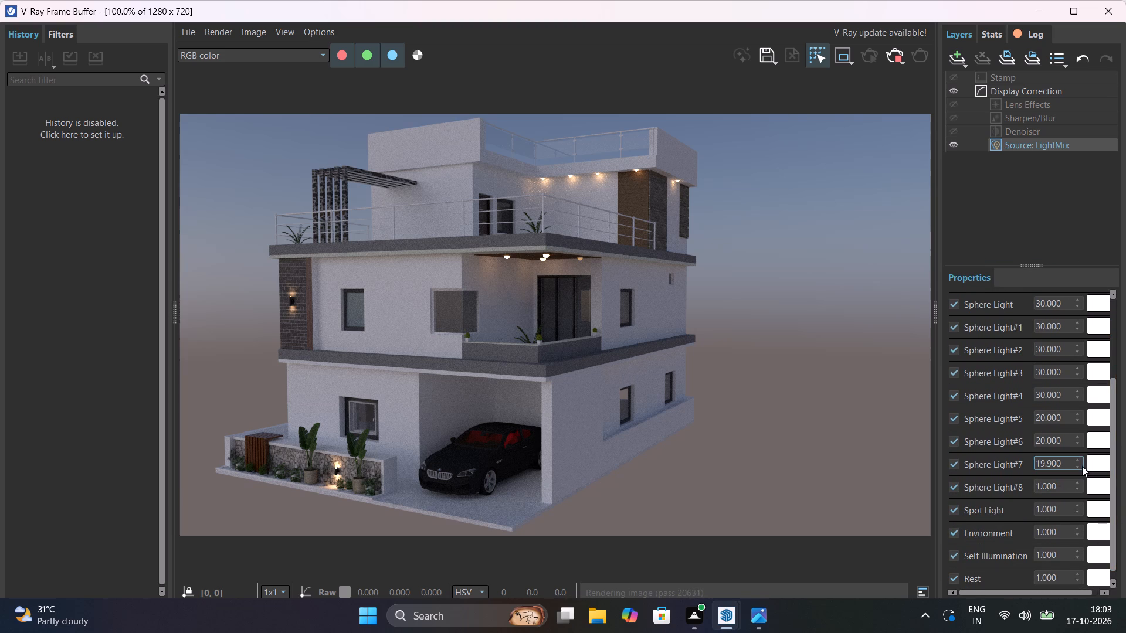
# Set the LightMix intensity of Sphere Light#7 to 20.
pyautogui.click(1067, 462)
pyautogui.press('BackSpace')
pyautogui.press('BackSpace')
pyautogui.press('BackSpace')
pyautogui.press('BackSpace')
pyautogui.press('BackSpace')
pyautogui.press('BackSpace')
pyautogui.press('BackSpace')
pyautogui.press('BackSpace')
pyautogui.press('BackSpace')
pyautogui.press('BackSpace')
pyautogui.press('BackSpace')
pyautogui.press('BackSpace')
pyautogui.press('BackSpace')
pyautogui.press('BackSpace')
pyautogui.press('BackSpace')
pyautogui.press('BackSpace')
pyautogui.press('BackSpace')
pyautogui.press('BackSpace')
pyautogui.write('20')
pyautogui.press('Return')
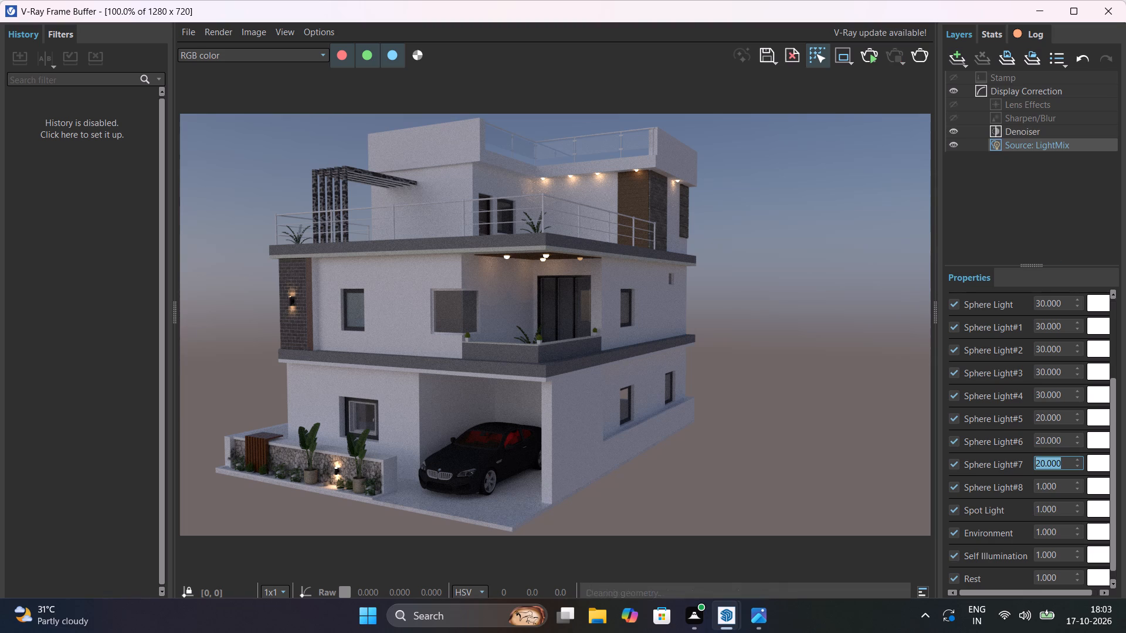
# Set the LightMix intensity of Sphere Light#8 to 20.
pyautogui.click(1067, 484)
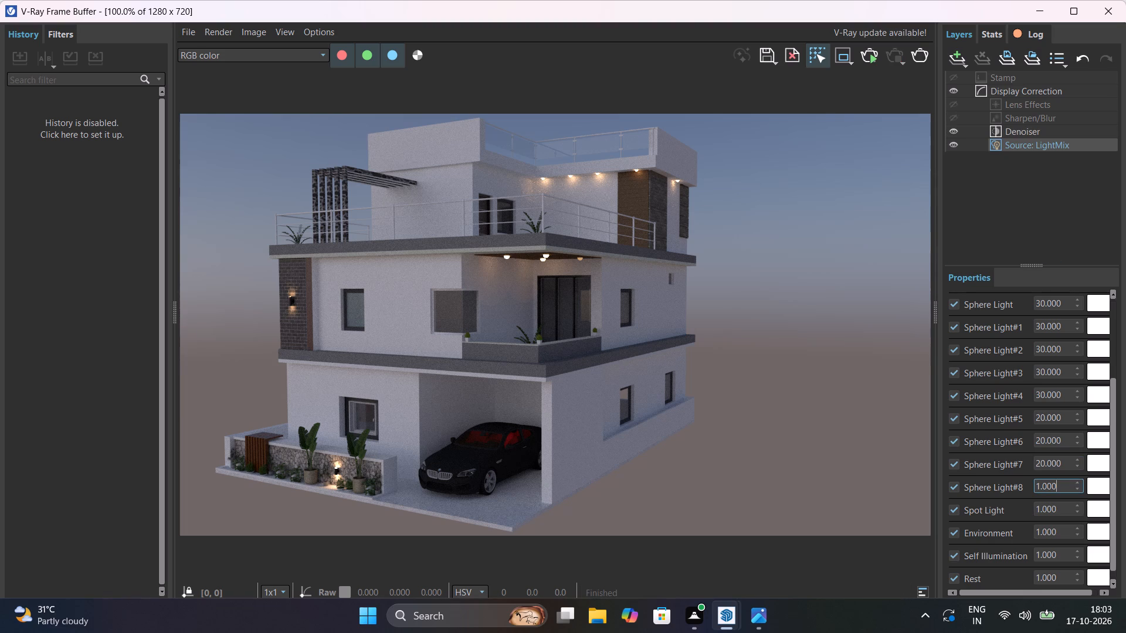
pyautogui.write('20')
pyautogui.press('BackSpace')
pyautogui.press('BackSpace')
pyautogui.press('BackSpace')
pyautogui.press('BackSpace')
pyautogui.press('BackSpace')
pyautogui.press('BackSpace')
pyautogui.press('BackSpace')
pyautogui.press('BackSpace')
pyautogui.press('BackSpace')
pyautogui.write('20')
pyautogui.press('Return')
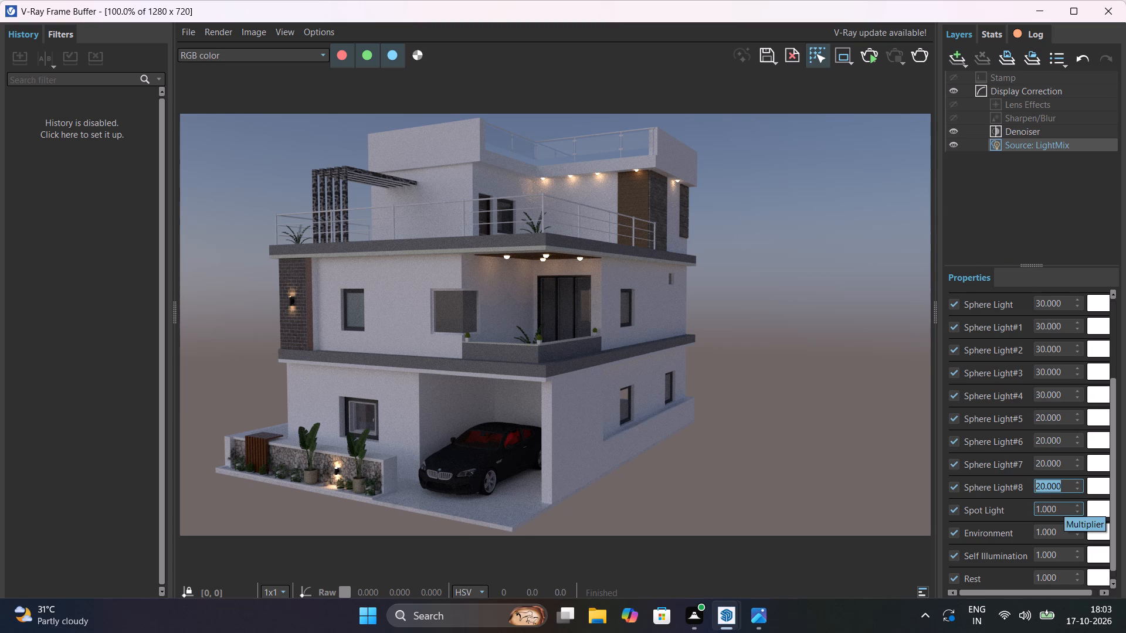
pyautogui.press('BackSpace')
pyautogui.write('20')
pyautogui.press('Return')
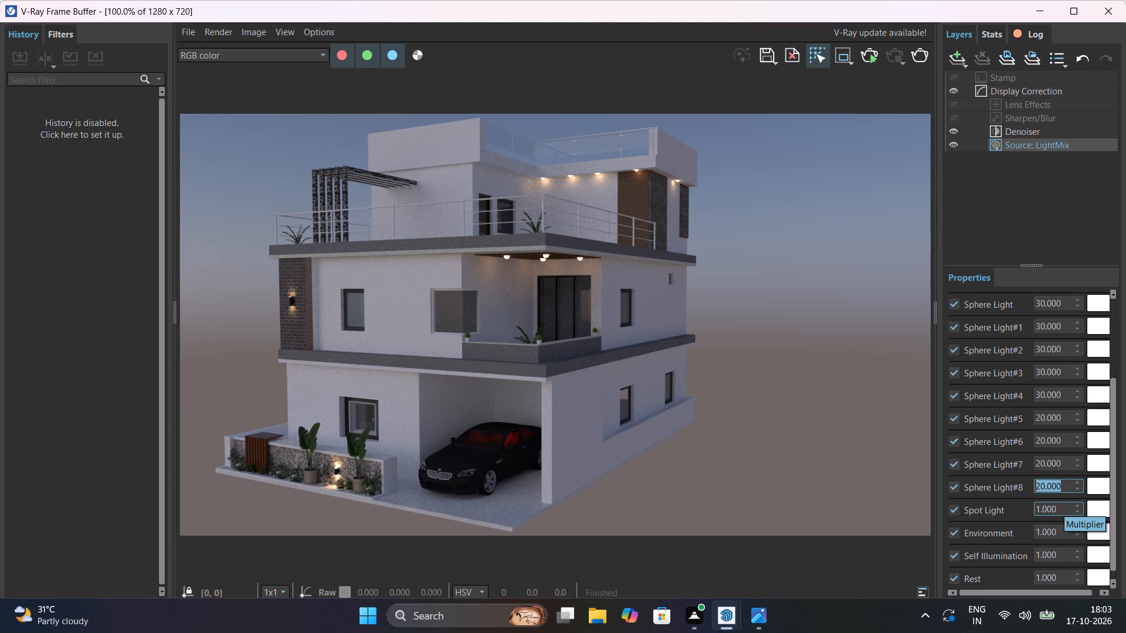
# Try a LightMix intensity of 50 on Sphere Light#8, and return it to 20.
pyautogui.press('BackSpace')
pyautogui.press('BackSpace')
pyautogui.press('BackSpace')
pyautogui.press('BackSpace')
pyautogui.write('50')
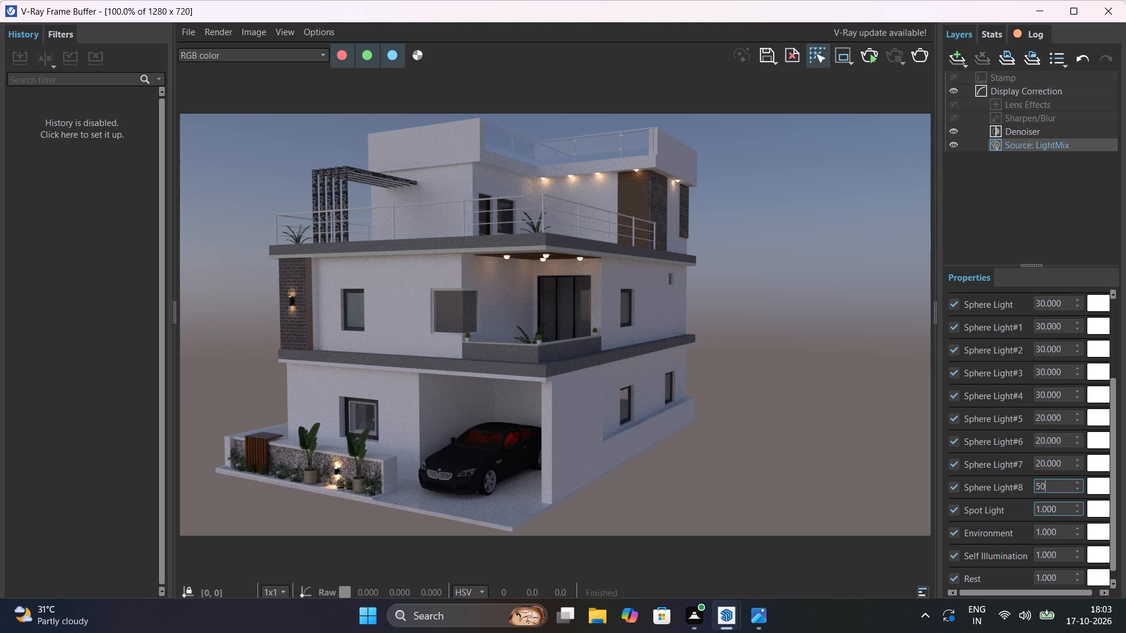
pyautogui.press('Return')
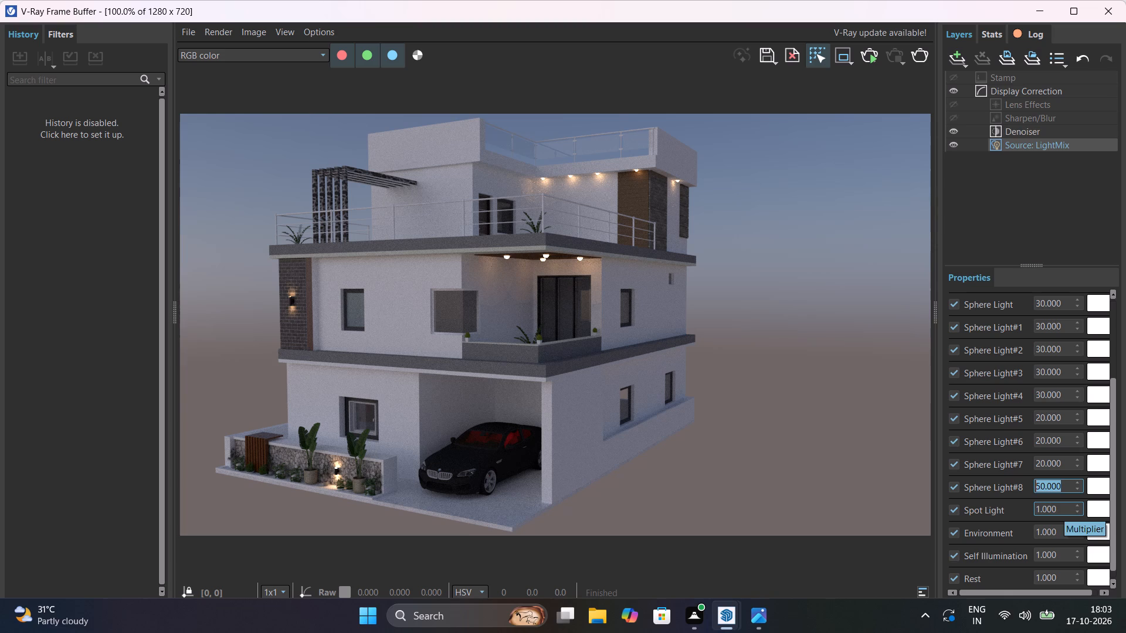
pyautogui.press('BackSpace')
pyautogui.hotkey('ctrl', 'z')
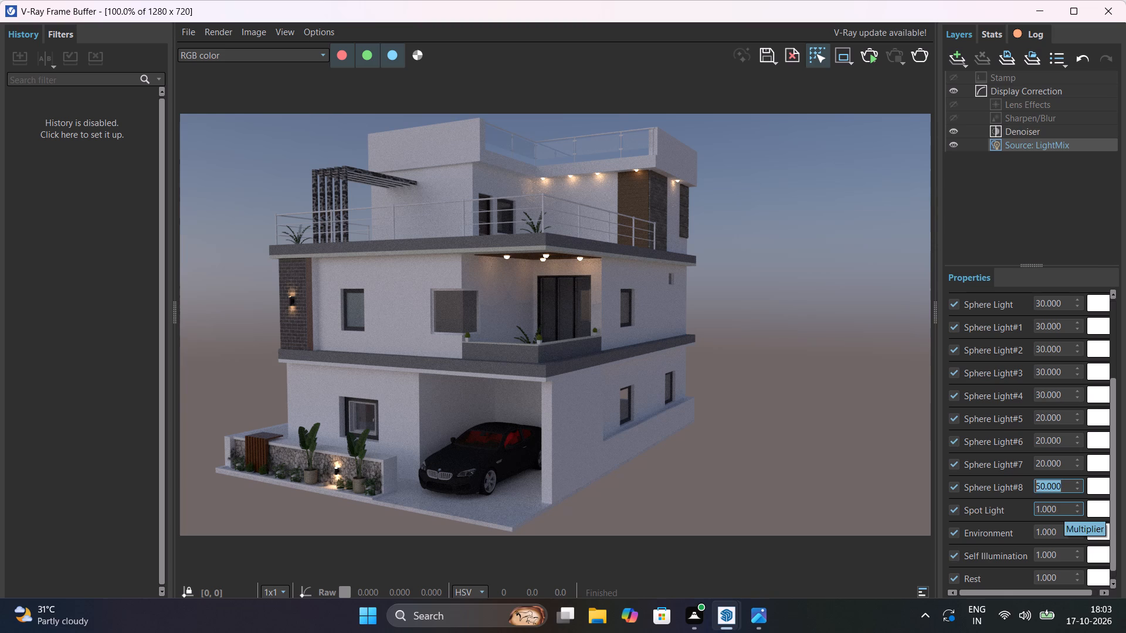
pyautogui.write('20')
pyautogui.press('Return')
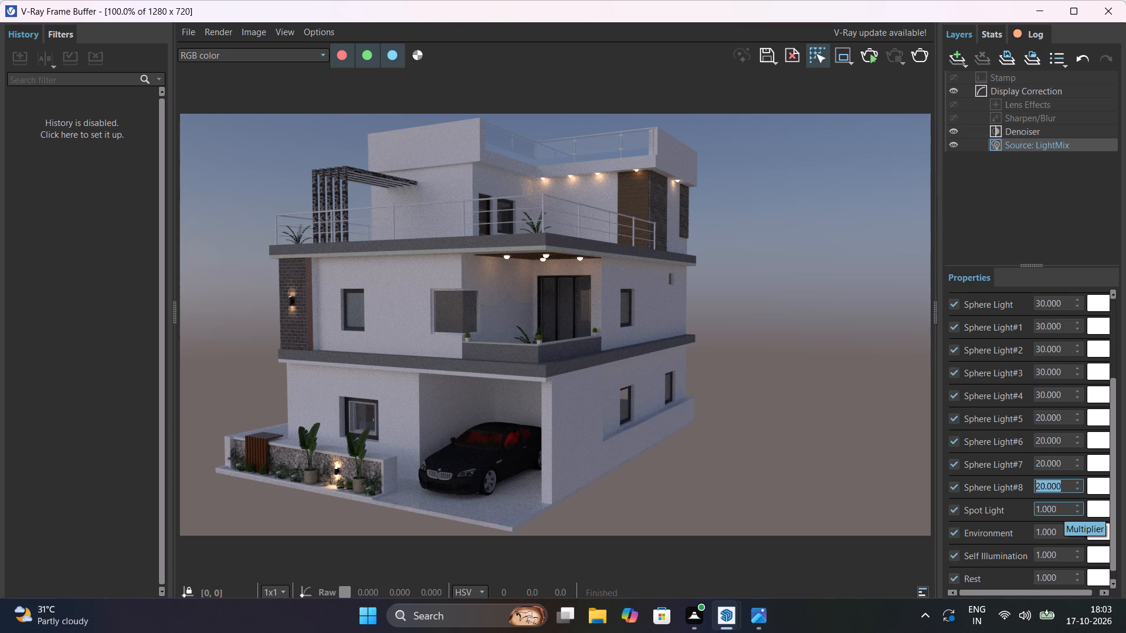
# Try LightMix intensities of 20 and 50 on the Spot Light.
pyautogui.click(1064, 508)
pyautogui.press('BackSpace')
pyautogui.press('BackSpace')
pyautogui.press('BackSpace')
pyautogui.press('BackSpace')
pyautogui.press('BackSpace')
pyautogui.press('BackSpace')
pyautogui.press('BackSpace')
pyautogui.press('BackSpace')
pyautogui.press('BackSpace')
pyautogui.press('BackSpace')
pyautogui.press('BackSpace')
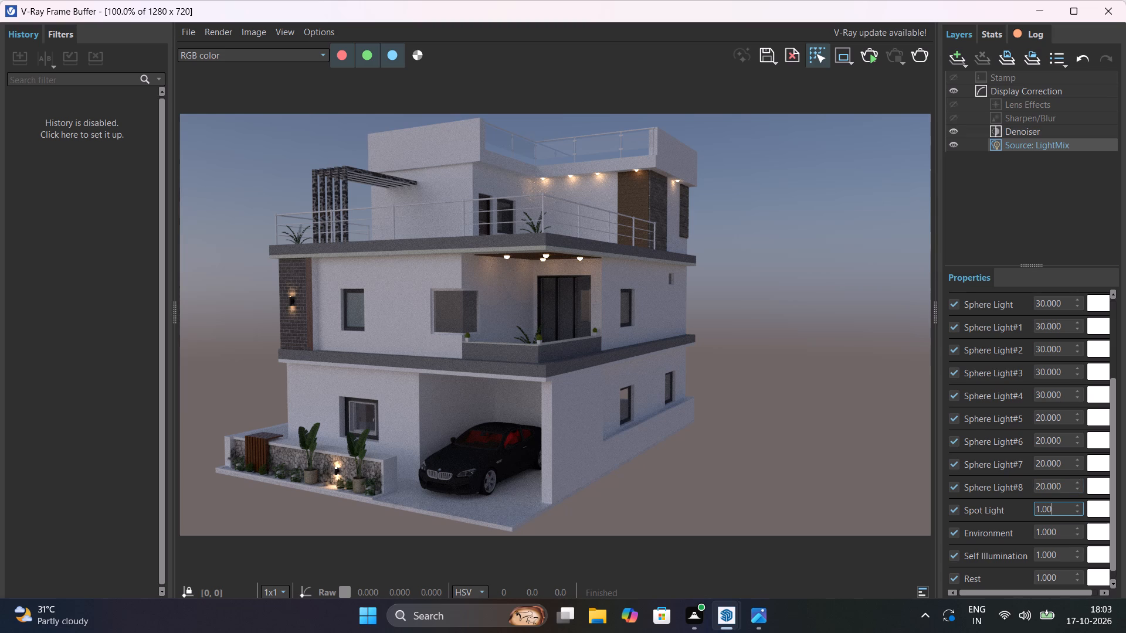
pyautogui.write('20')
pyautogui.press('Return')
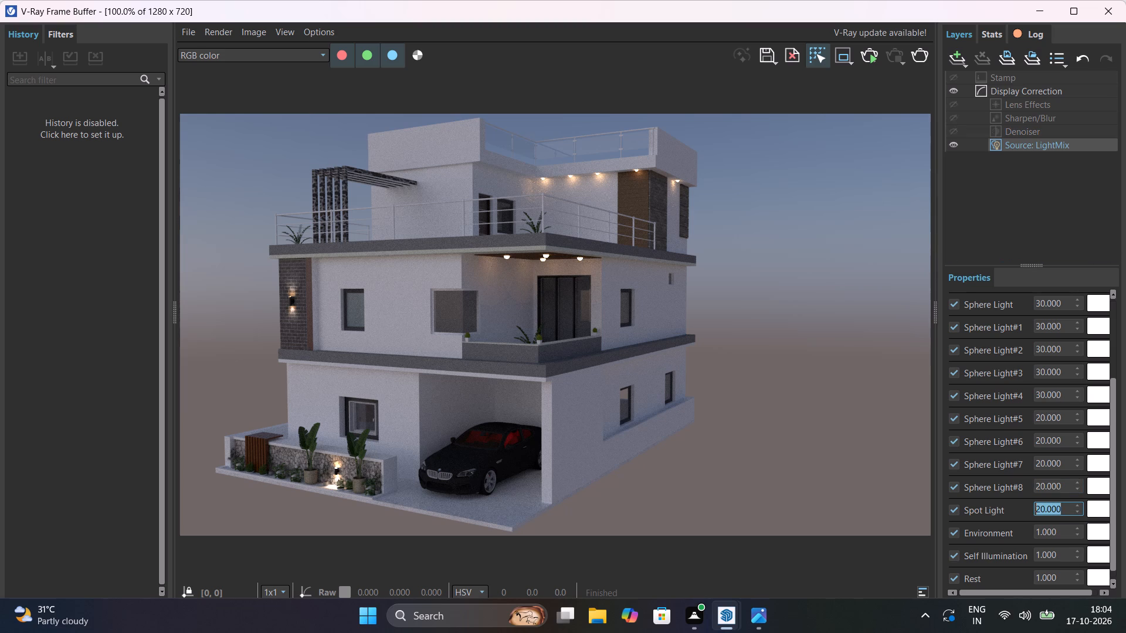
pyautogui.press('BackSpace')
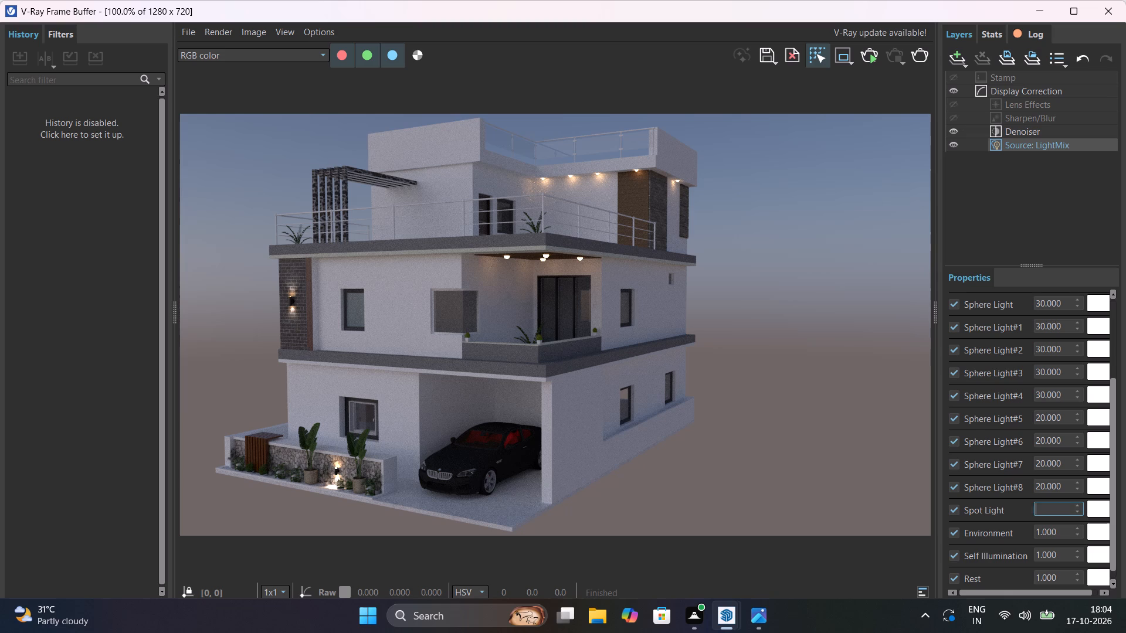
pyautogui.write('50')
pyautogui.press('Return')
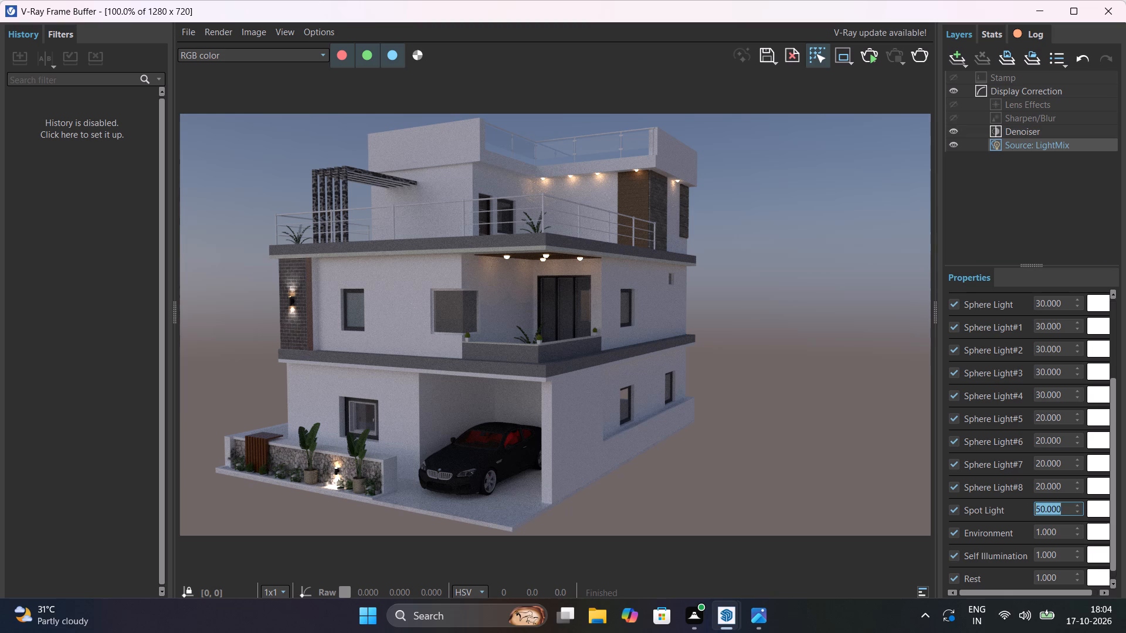
# Set the LightMix intensity of the Spot Light to 99.
pyautogui.write('99')
pyautogui.press('Return')
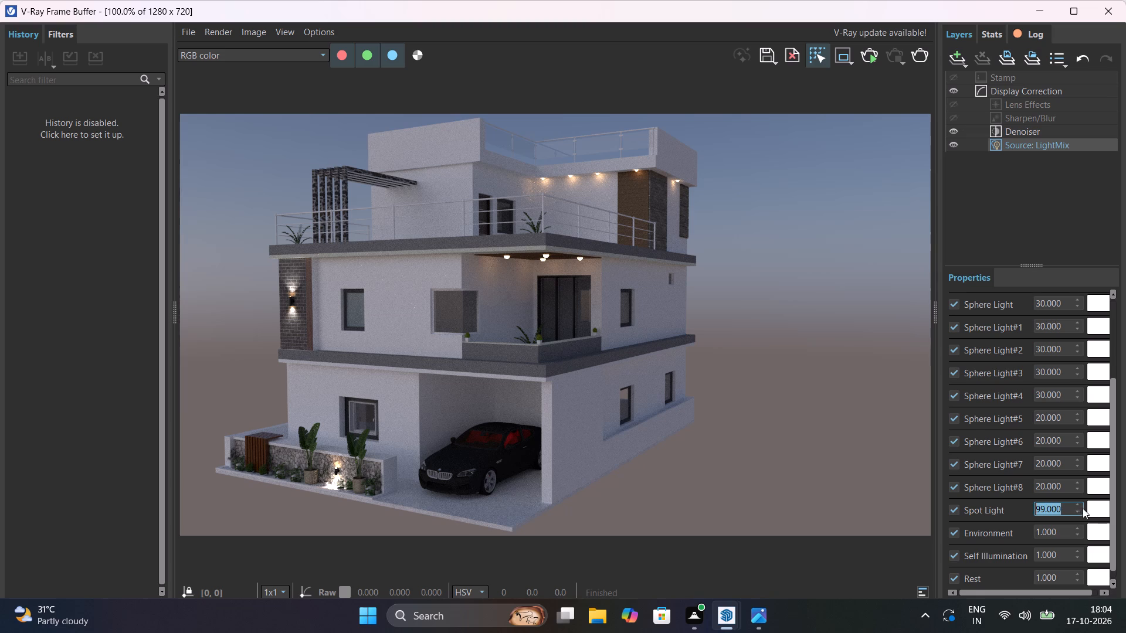
# Give the Spot Light a warm LightMix colour by entering a colour temperature of 3500 K.
pyautogui.click(1090, 508)
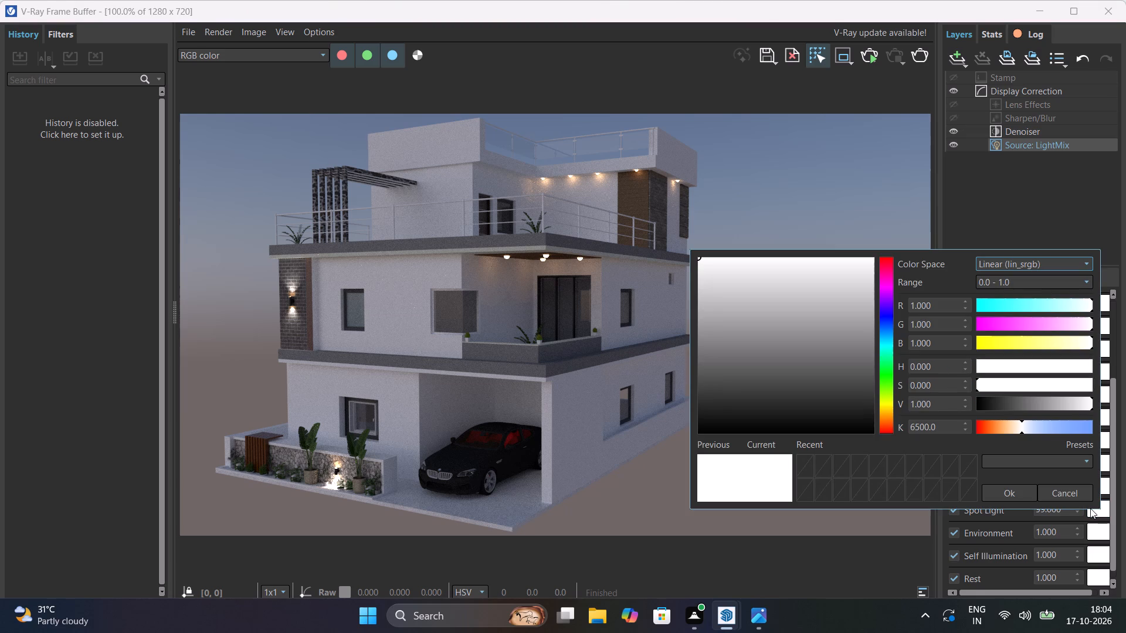
pyautogui.click(940, 427)
pyautogui.press('BackSpace')
pyautogui.press('BackSpace')
pyautogui.press('BackSpace')
pyautogui.press('BackSpace')
pyautogui.press('BackSpace')
pyautogui.press('BackSpace')
pyautogui.press('BackSpace')
pyautogui.press('BackSpace')
pyautogui.press('BackSpace')
pyautogui.press('BackSpace')
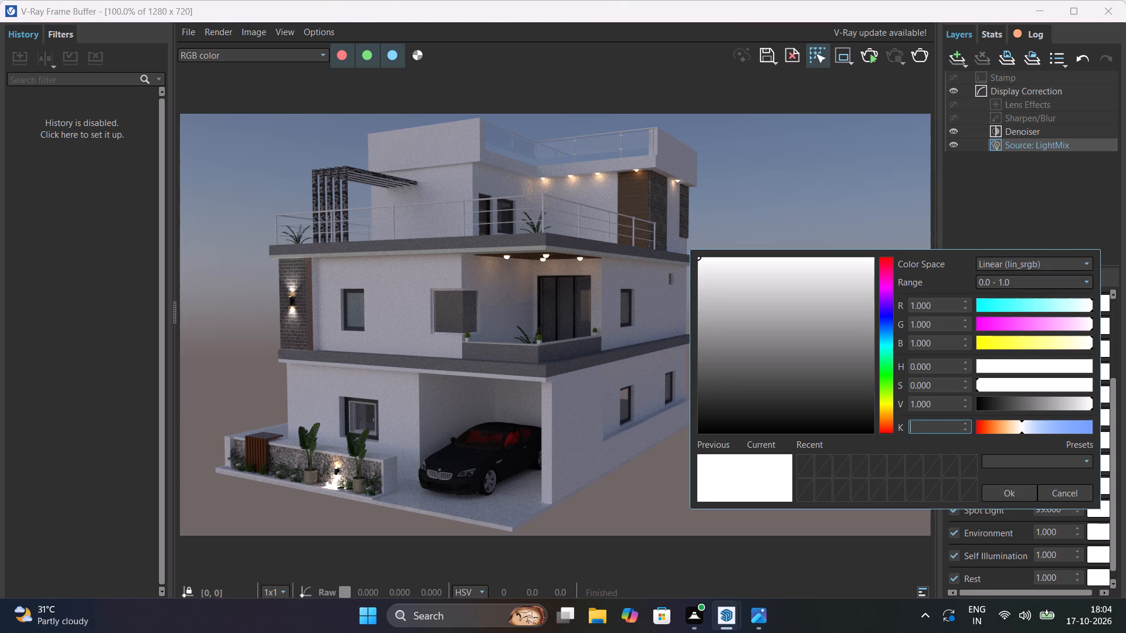
pyautogui.write('3500')
pyautogui.press('Return')
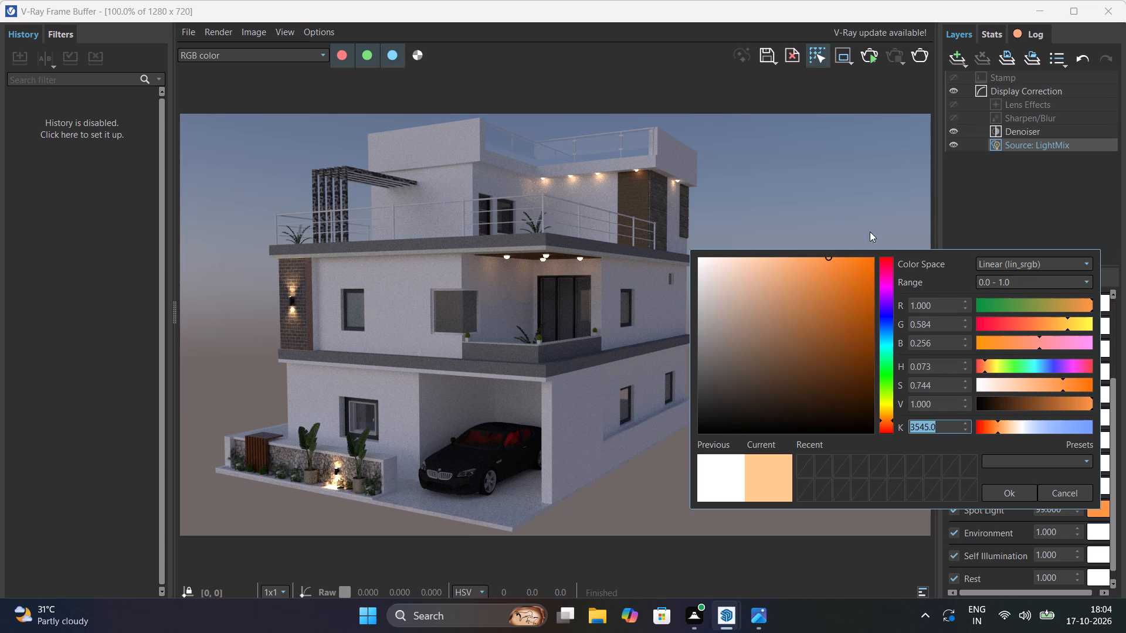
pyautogui.click(869, 206)
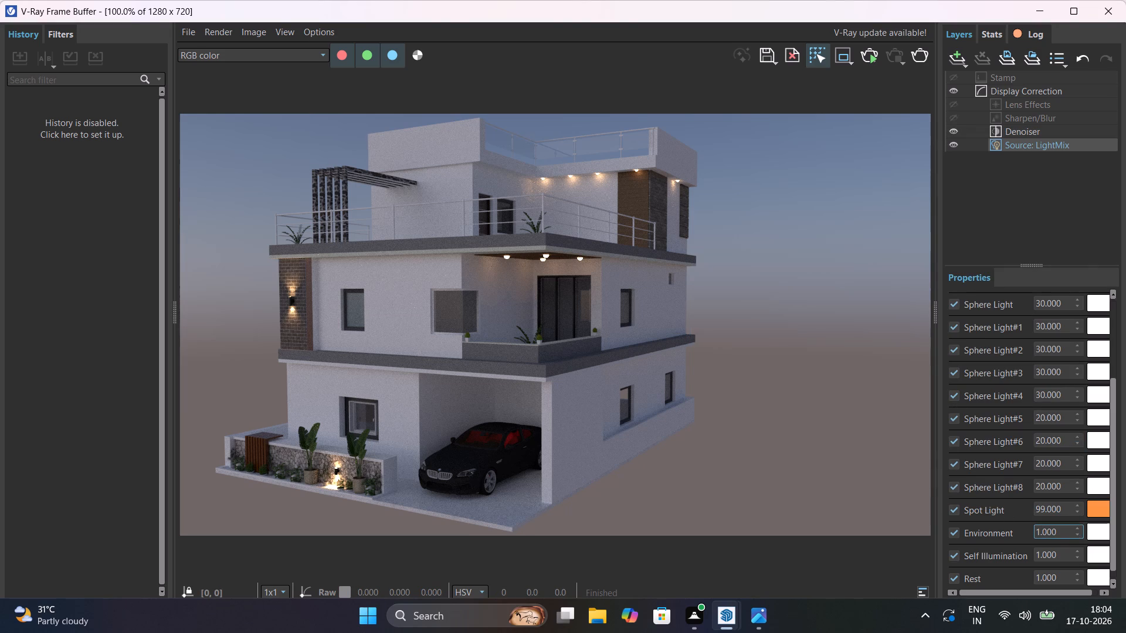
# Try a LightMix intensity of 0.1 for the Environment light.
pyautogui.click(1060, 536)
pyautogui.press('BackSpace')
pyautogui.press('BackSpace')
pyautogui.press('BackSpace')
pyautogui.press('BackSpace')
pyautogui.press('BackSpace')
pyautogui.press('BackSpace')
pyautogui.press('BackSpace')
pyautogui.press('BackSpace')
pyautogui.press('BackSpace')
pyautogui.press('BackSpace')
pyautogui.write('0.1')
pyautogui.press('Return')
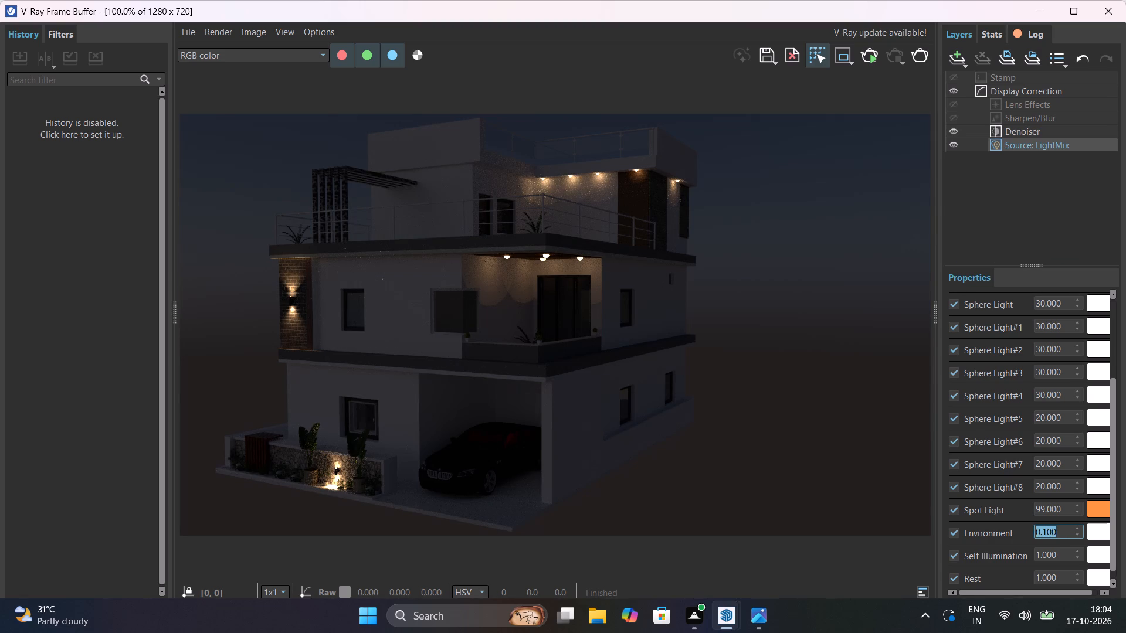
# Set the LightMix intensity of the Environment light to 2.
pyautogui.press('2')
pyautogui.press('Return')
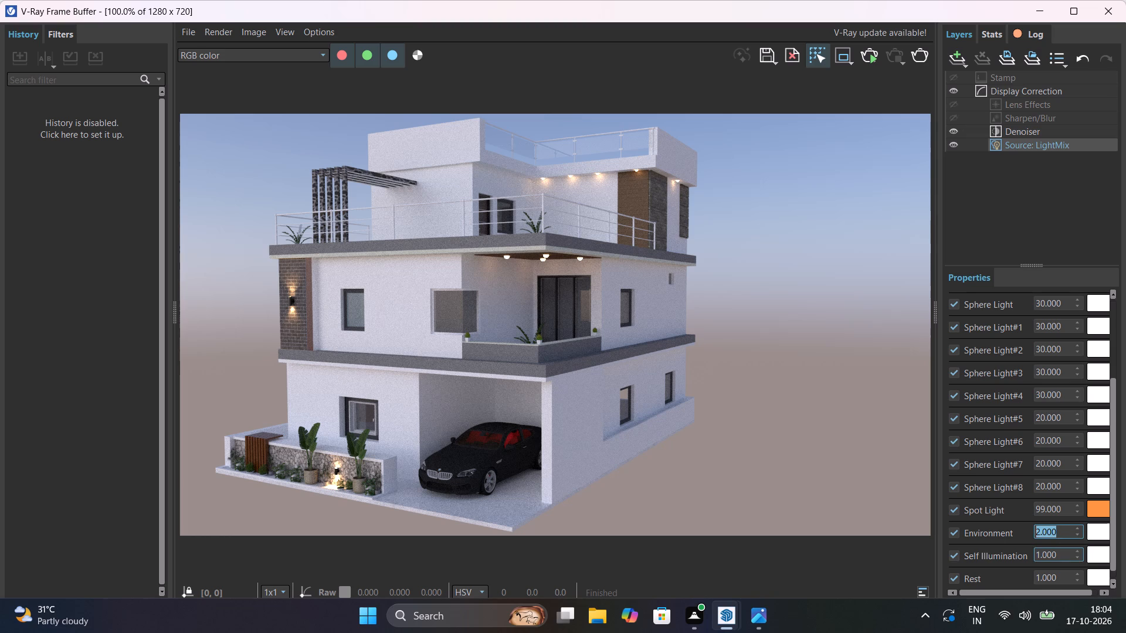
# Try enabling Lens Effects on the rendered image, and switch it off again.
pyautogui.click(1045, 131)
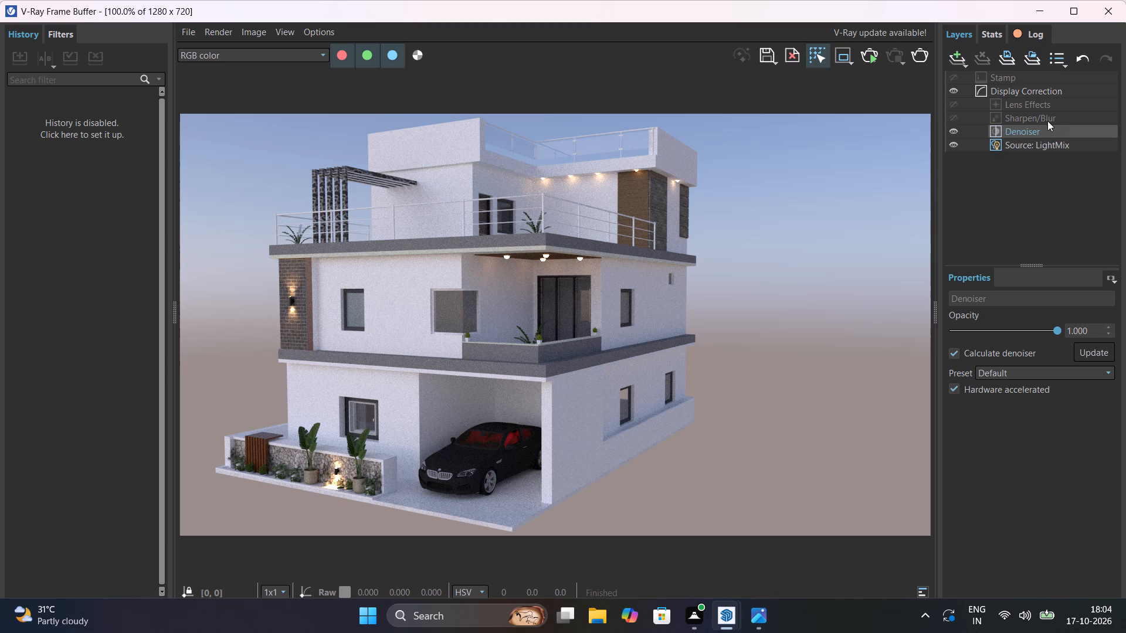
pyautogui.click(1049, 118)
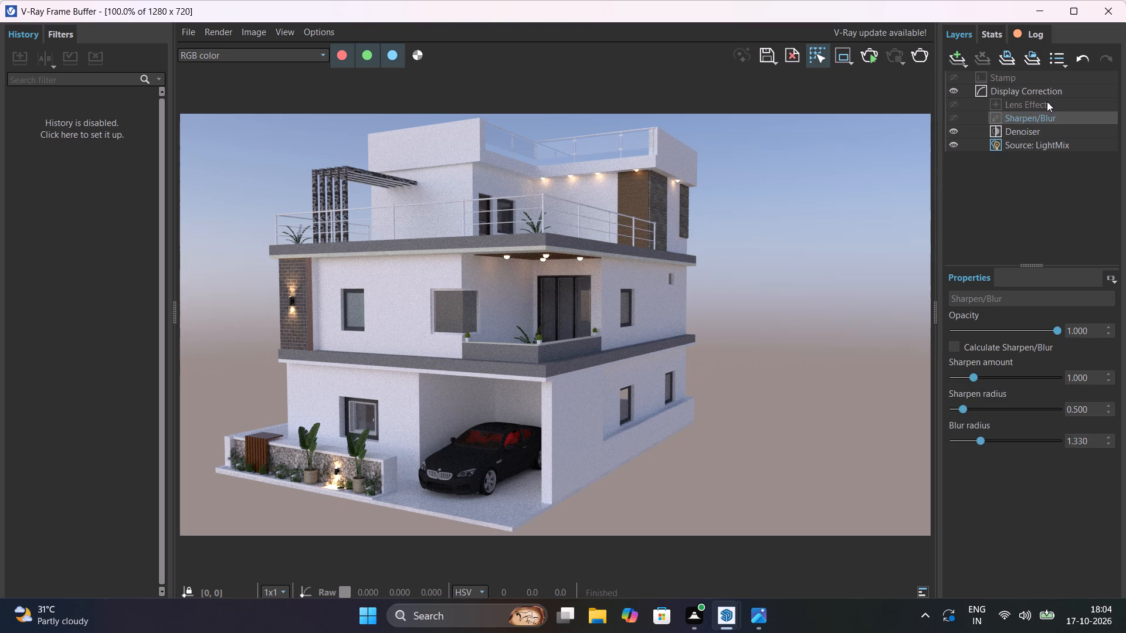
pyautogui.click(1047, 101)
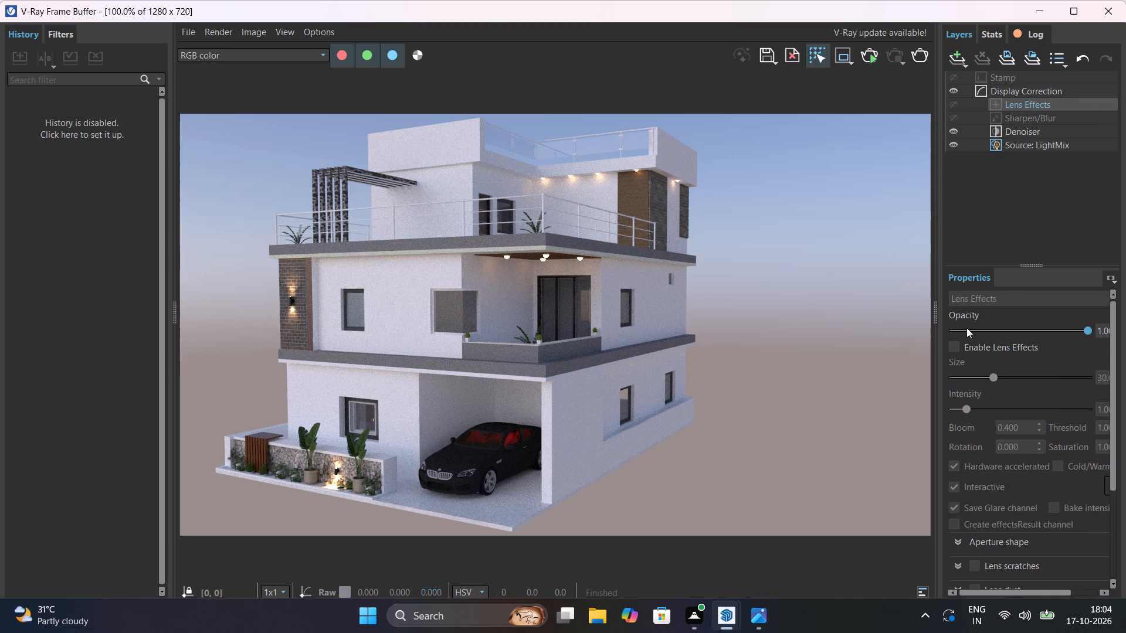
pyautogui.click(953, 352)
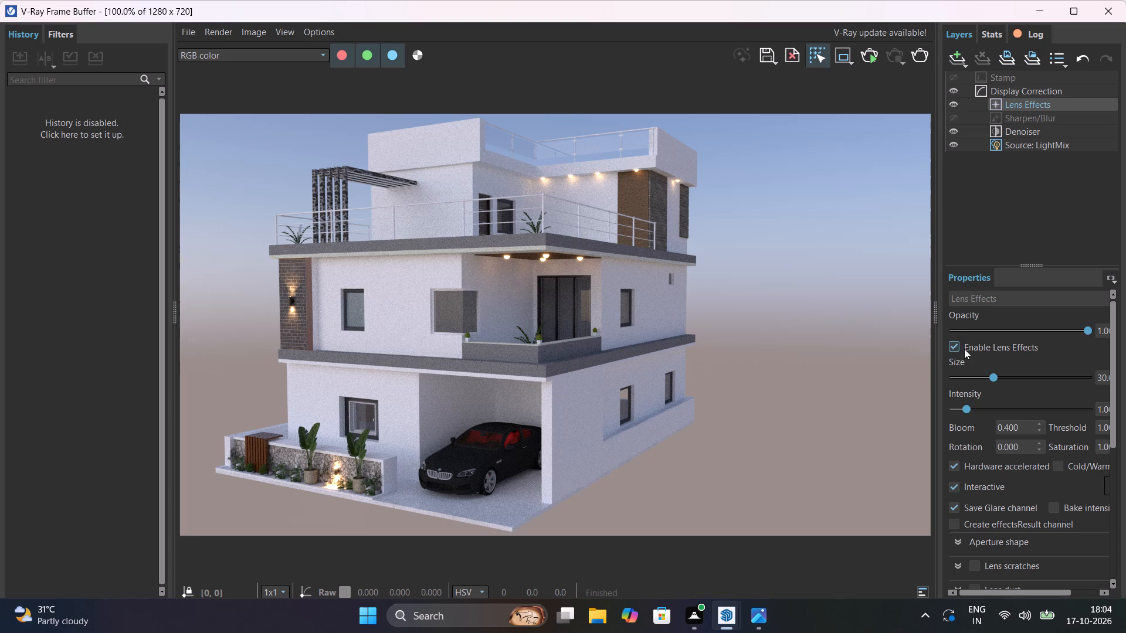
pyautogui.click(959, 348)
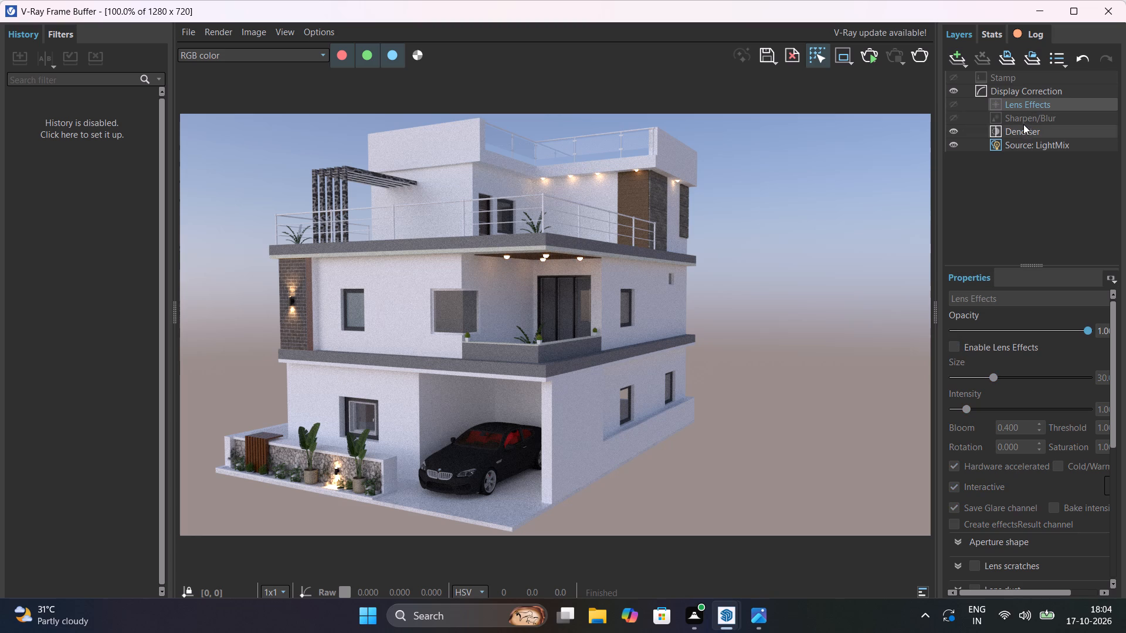
# Enable the Sharpen/Blur calculation for the rendered image with its existing amount and radius settings.
pyautogui.click(1025, 114)
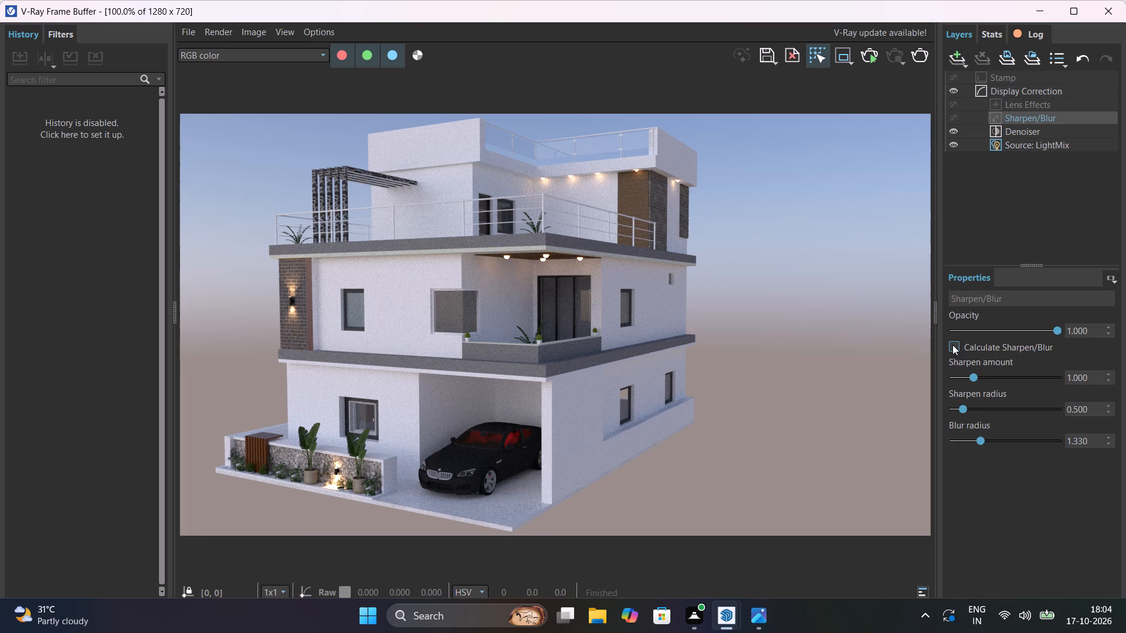
pyautogui.click(952, 345)
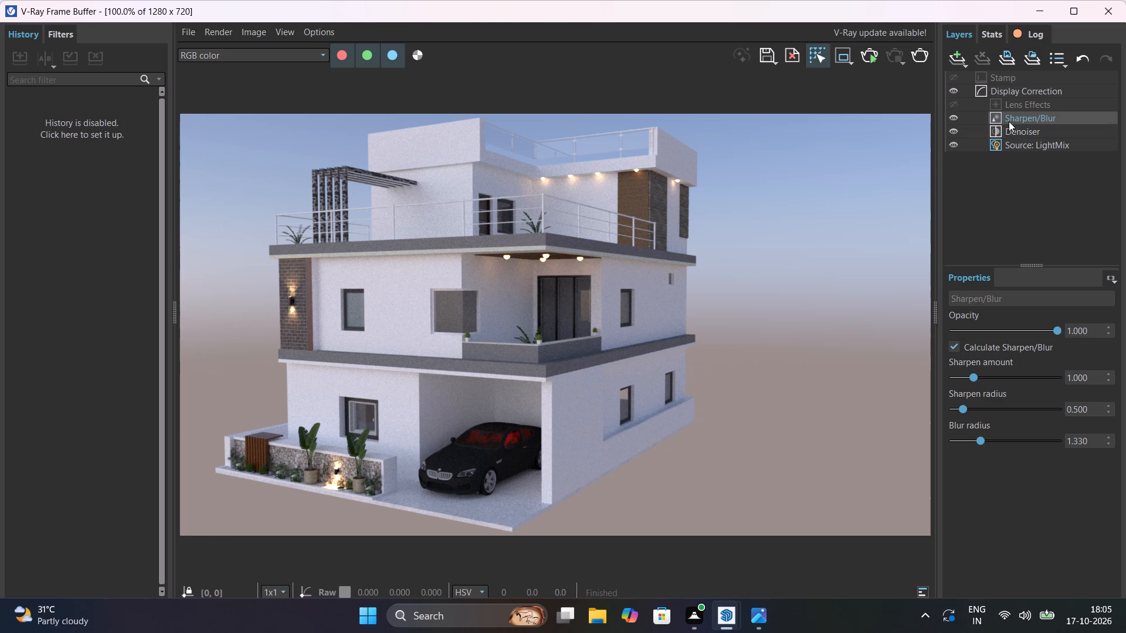
# Raise the Display Correction exposure of the render to about 0.48.
pyautogui.click(1036, 84)
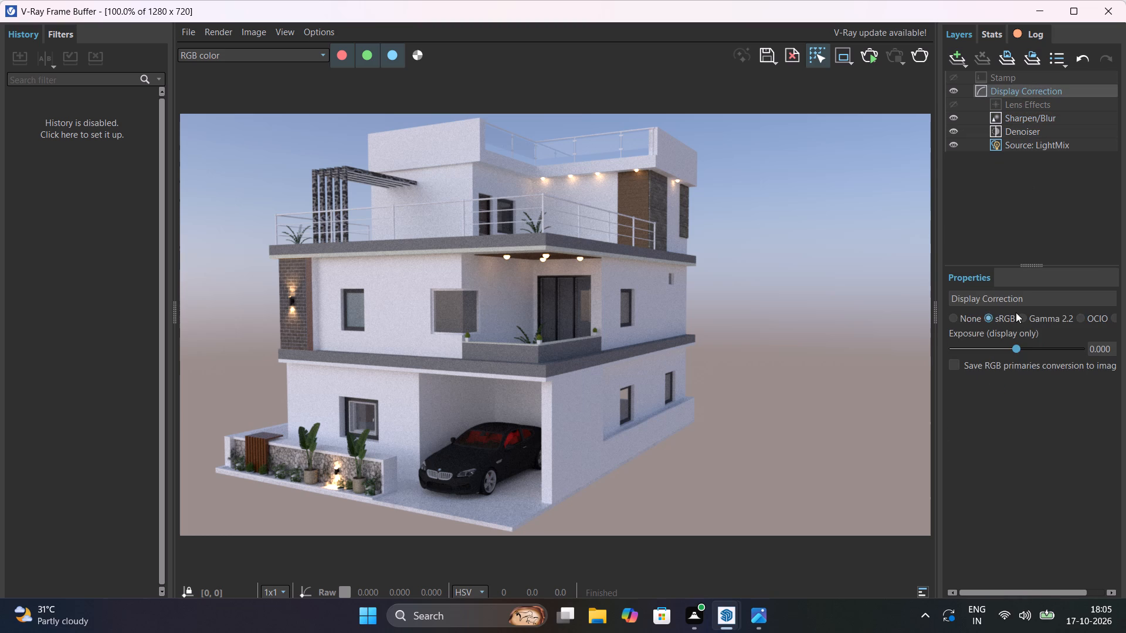
pyautogui.click(1026, 347)
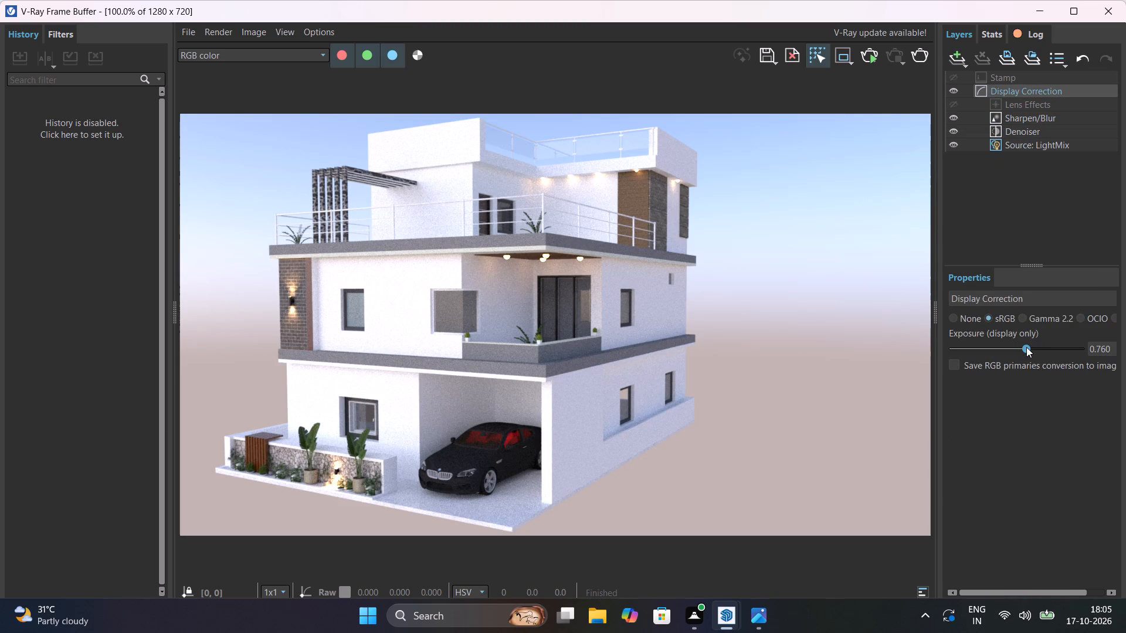
pyautogui.moveTo(1026, 347); pyautogui.dragTo(1023, 347)
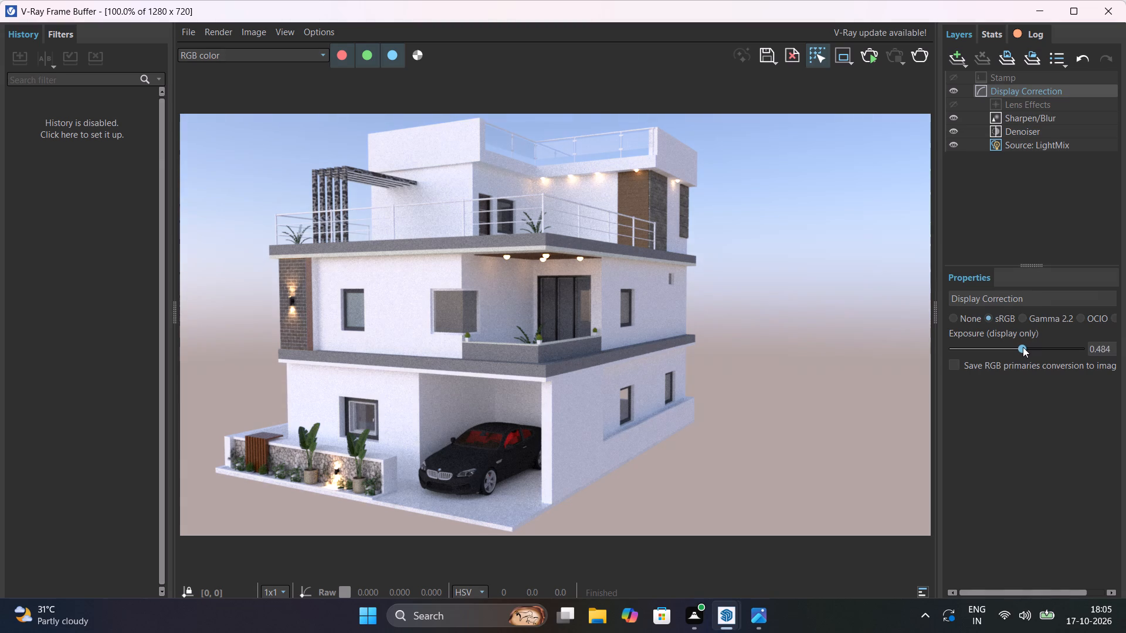
# Undo the recent Display Correction exposure changes so the render's exposure is back at 0.
pyautogui.moveTo(1023, 347); pyautogui.dragTo(1020, 361)
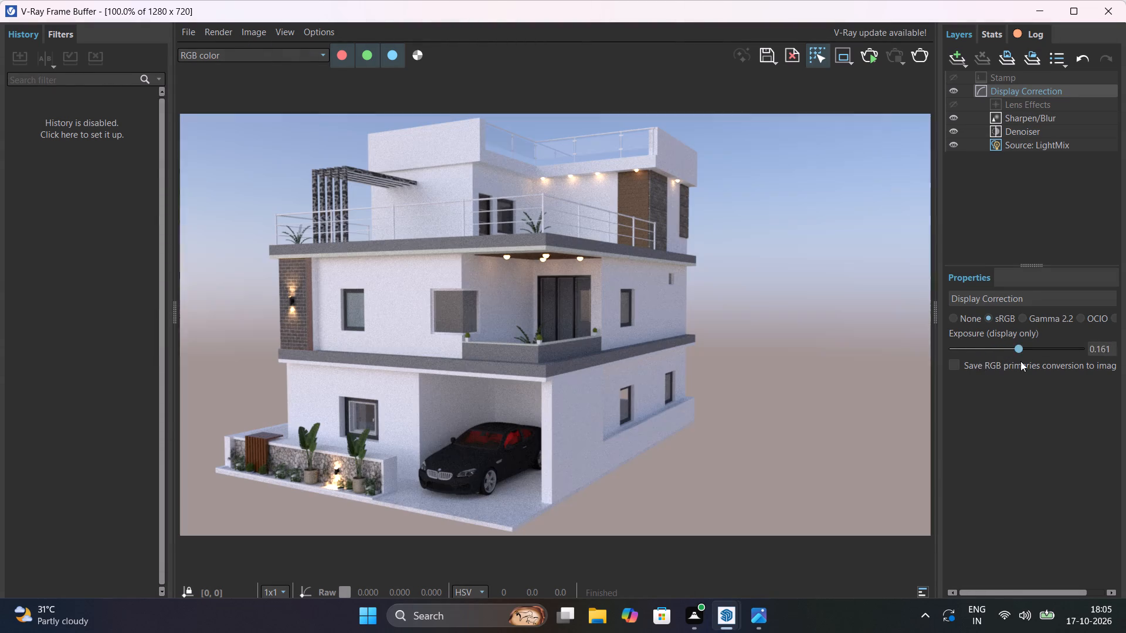
pyautogui.moveTo(1020, 361); pyautogui.dragTo(1022, 360)
pyautogui.hotkey('ctrl', 'z')
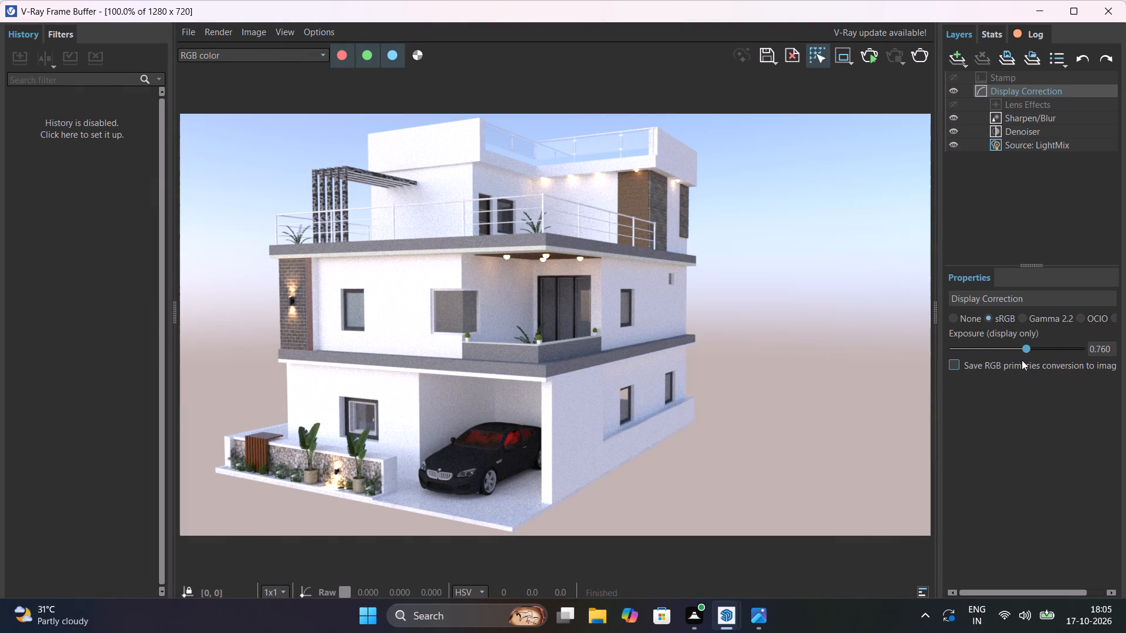
pyautogui.hotkey('ctrl', 'z')
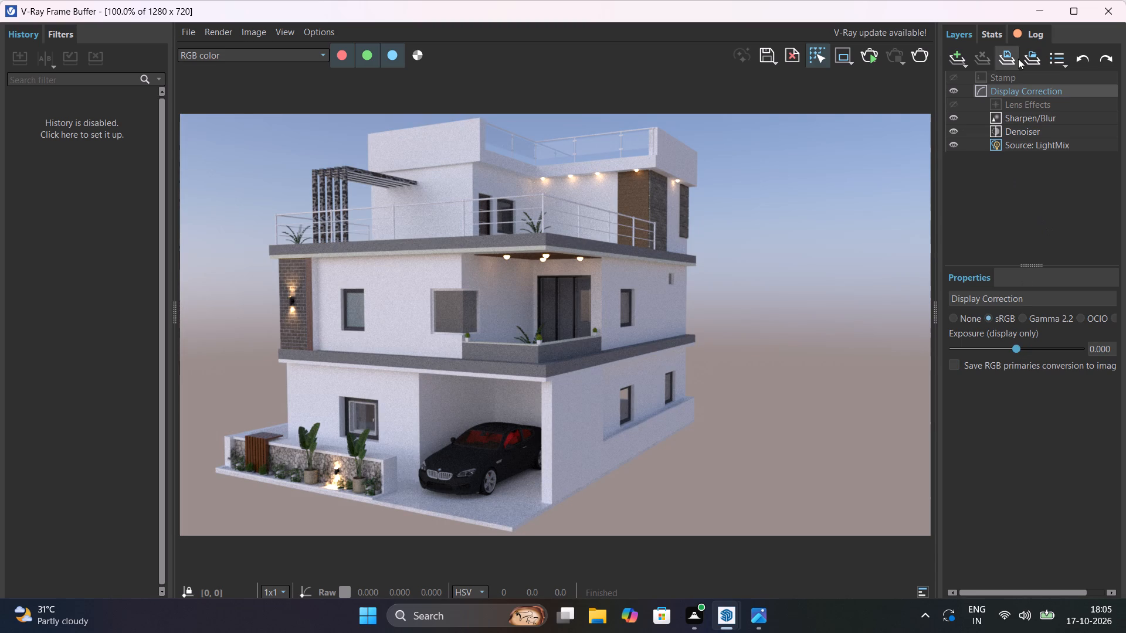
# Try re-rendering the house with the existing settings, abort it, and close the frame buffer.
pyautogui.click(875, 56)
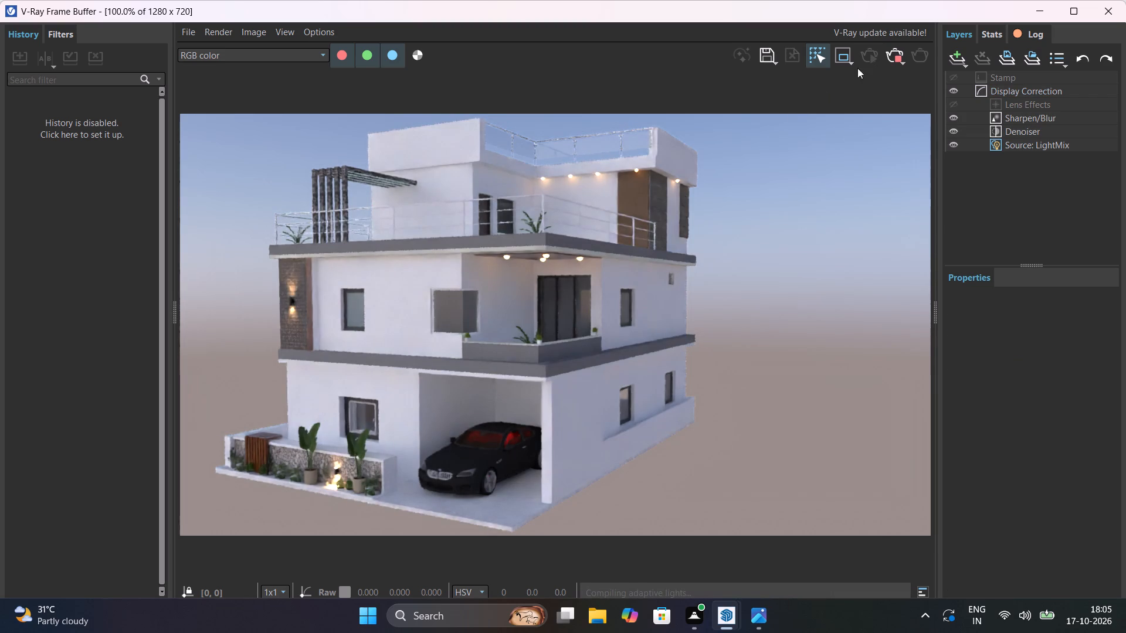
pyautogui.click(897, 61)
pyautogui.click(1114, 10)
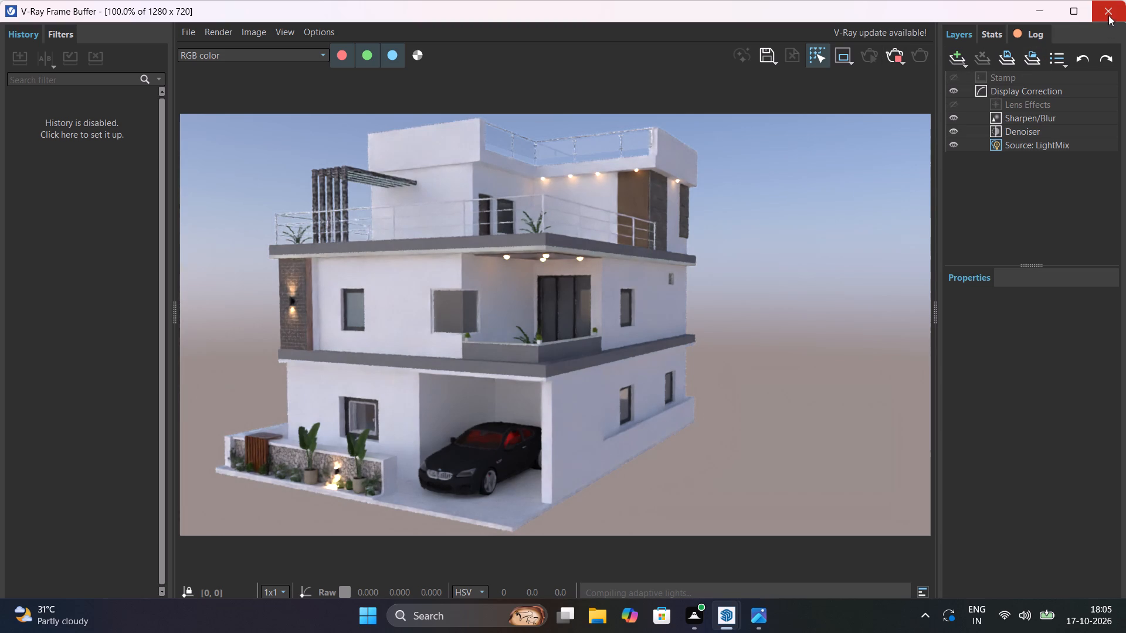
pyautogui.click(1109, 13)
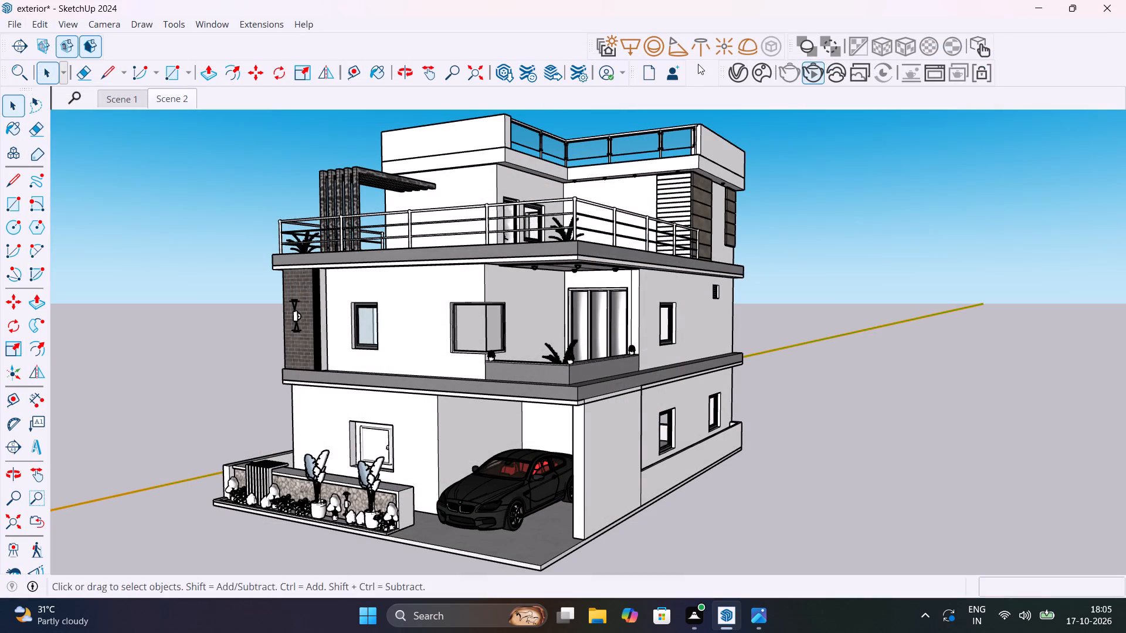
# Stop the running render and raise the V-Ray render quality to High in the Asset Editor settings.
pyautogui.click(744, 74)
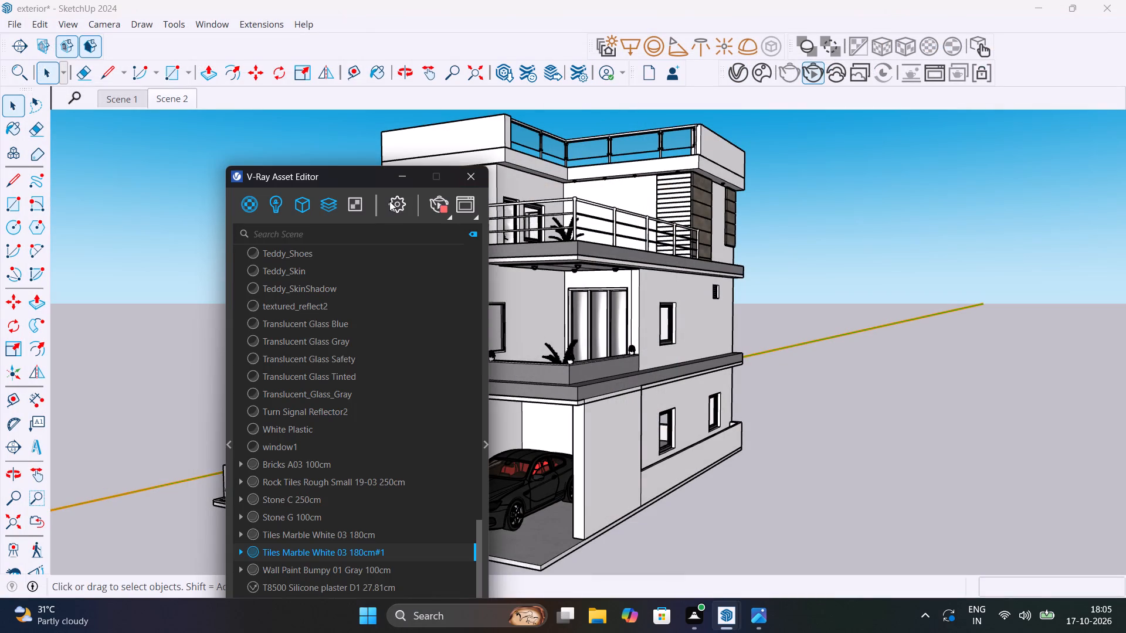
pyautogui.click(389, 201)
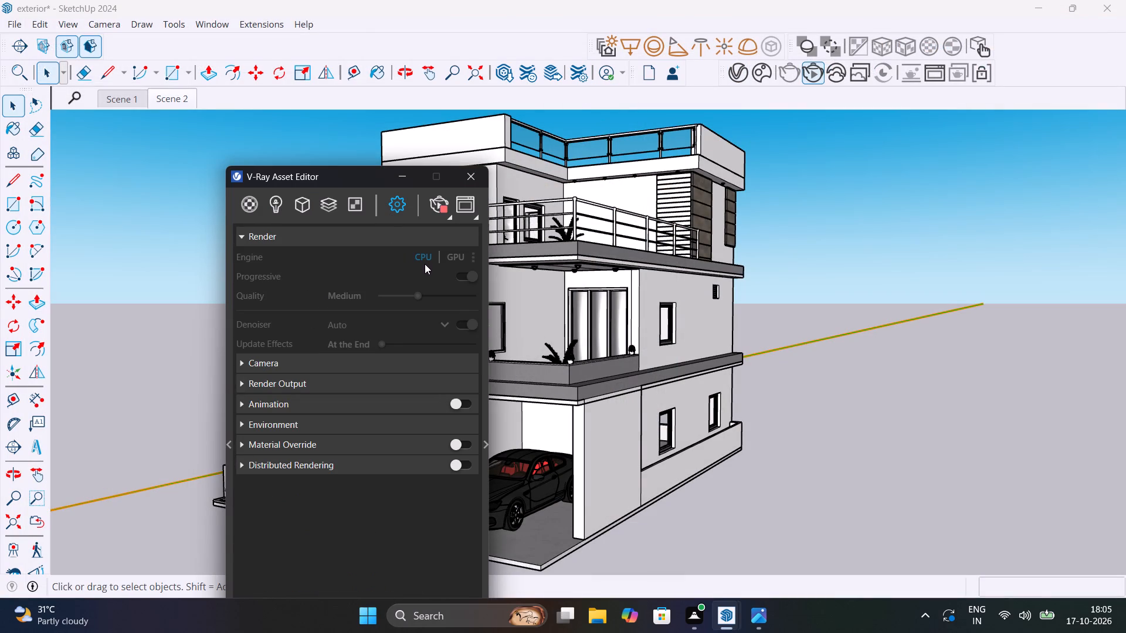
pyautogui.click(429, 292)
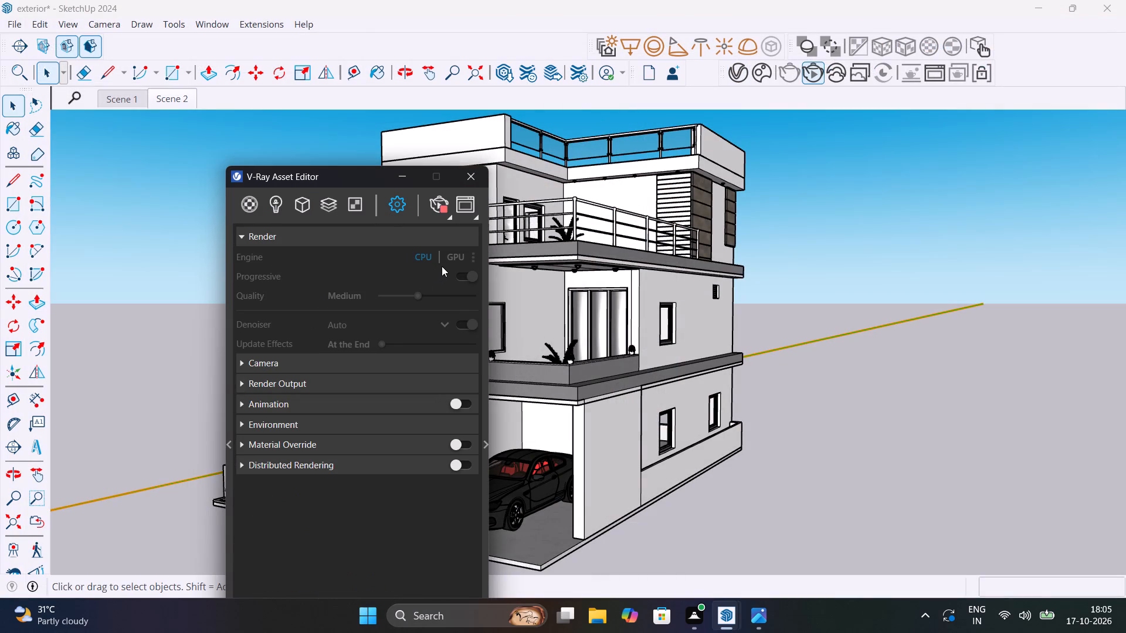
pyautogui.click(445, 264)
pyautogui.click(437, 215)
pyautogui.click(435, 296)
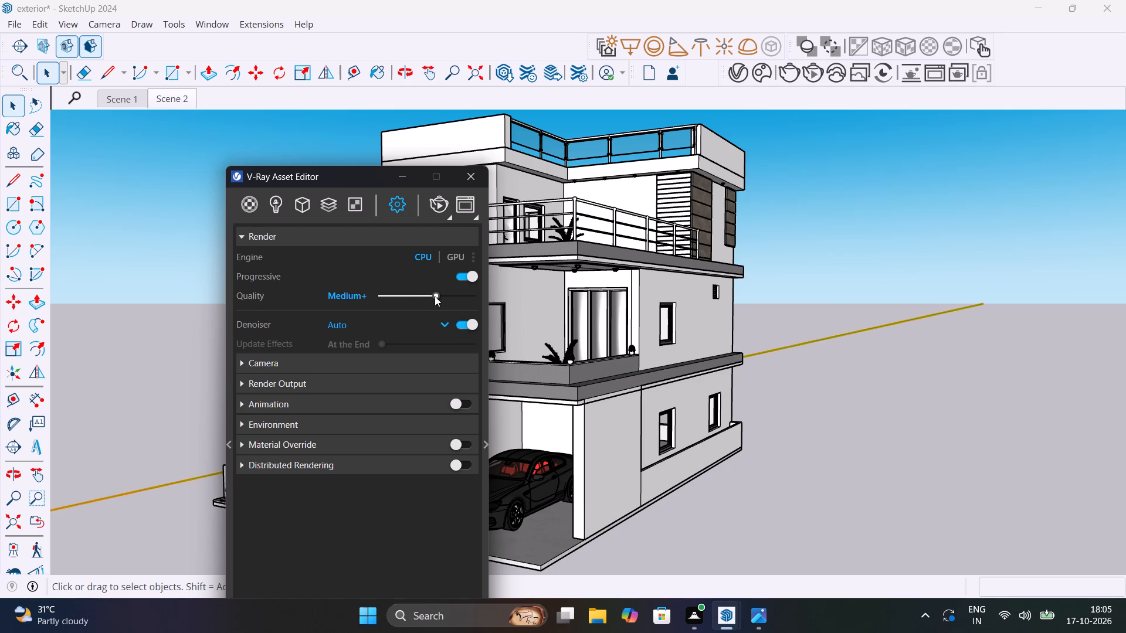
pyautogui.click(440, 294)
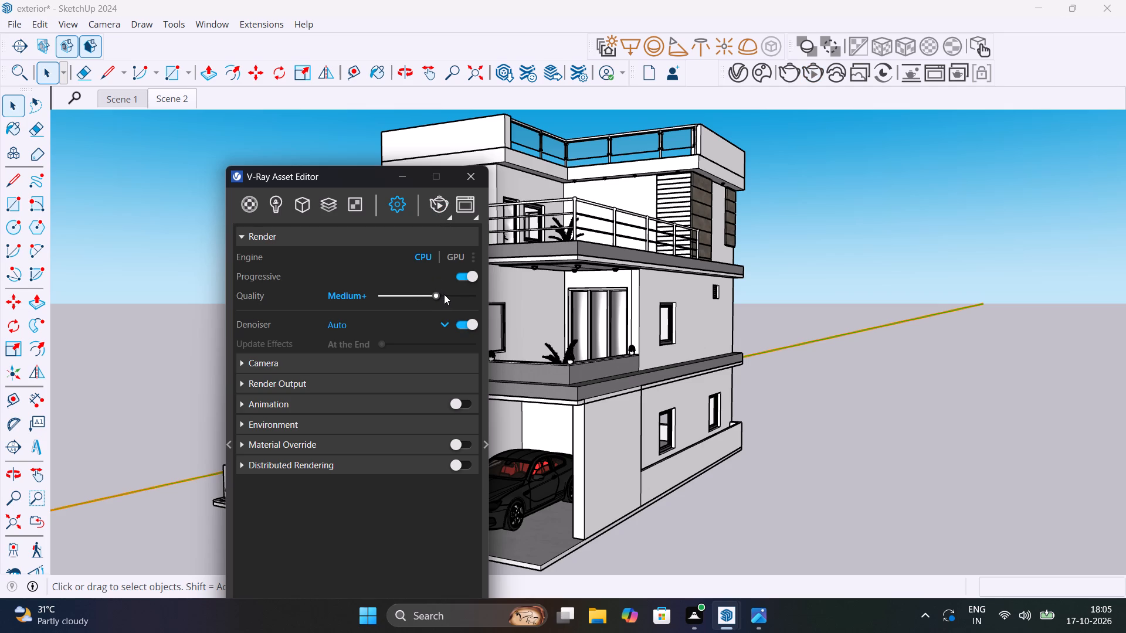
pyautogui.click(444, 294)
pyautogui.click(445, 294)
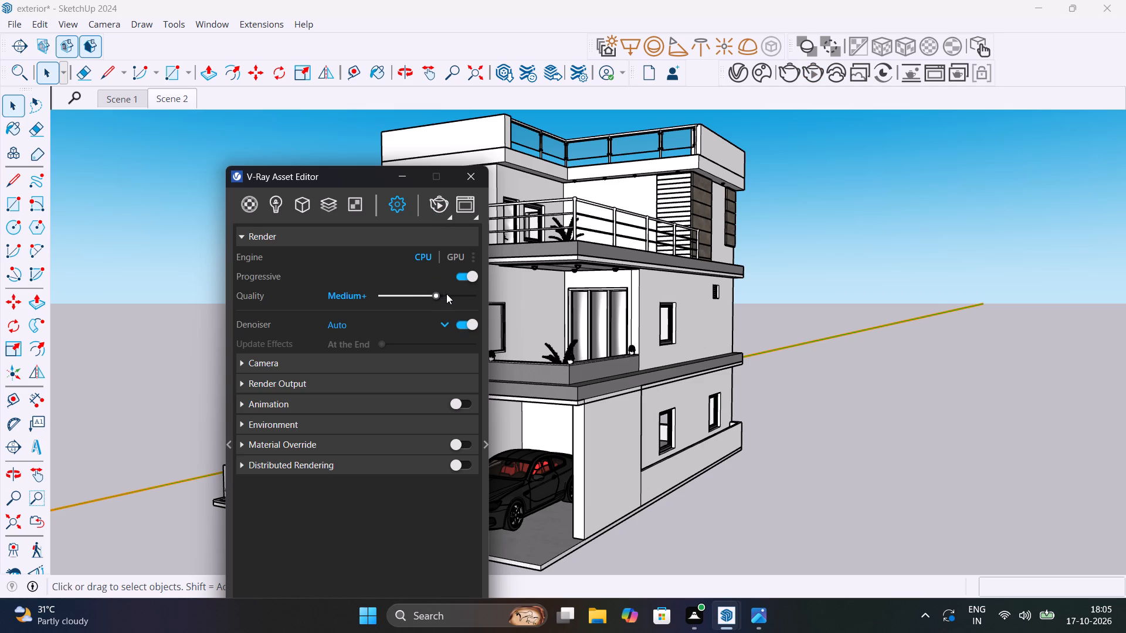
pyautogui.click(450, 293)
# Set the render output image width to 3080, keeping the 16:9 widescreen aspect ratio.
pyautogui.click(265, 382)
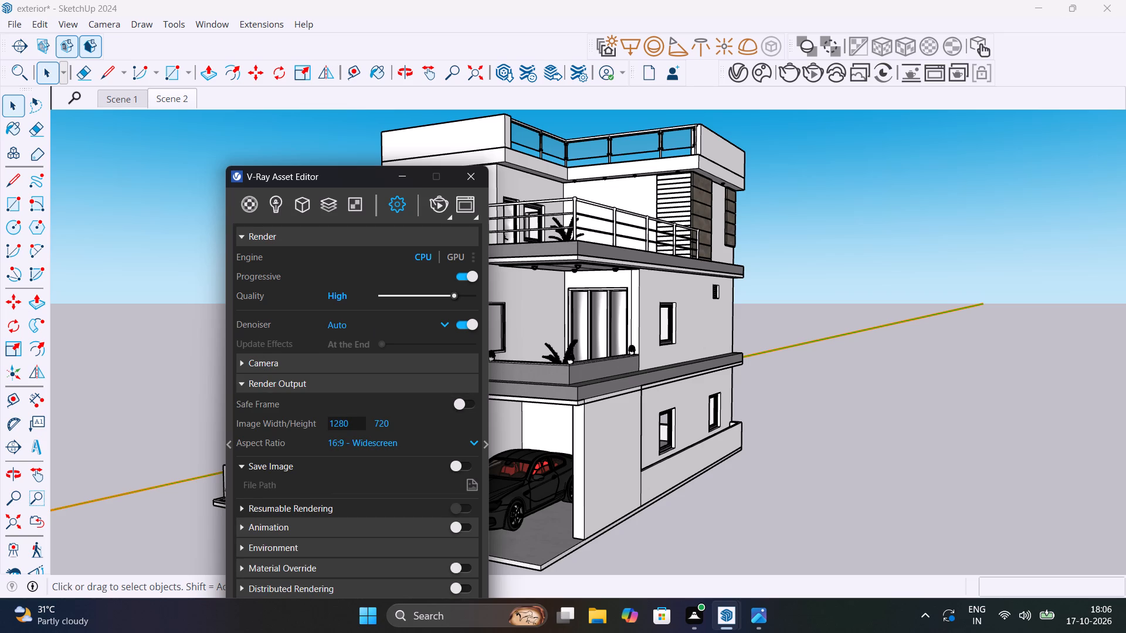
pyautogui.press('BackSpace')
pyautogui.press('Right')
pyautogui.press('BackSpace')
pyautogui.press('BackSpace')
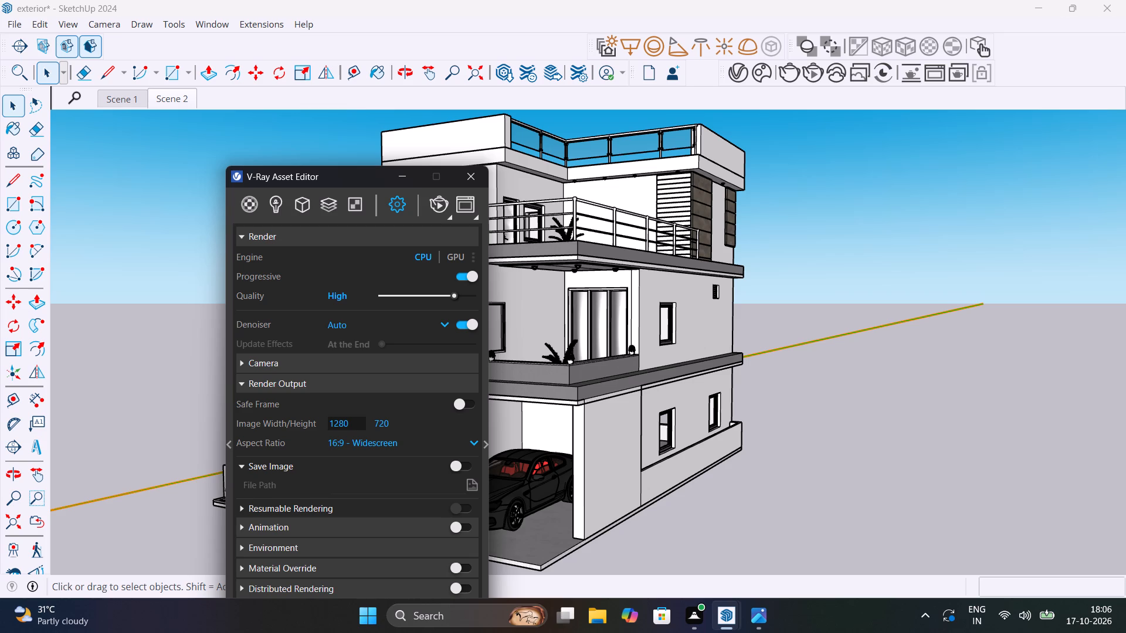
pyautogui.click(350, 423)
pyautogui.press('BackSpace')
pyautogui.press('BackSpace')
pyautogui.press('BackSpace')
pyautogui.press('BackSpace')
pyautogui.press('BackSpace')
pyautogui.press('BackSpace')
pyautogui.press('BackSpace')
pyautogui.press('BackSpace')
pyautogui.press('BackSpace')
pyautogui.press('BackSpace')
pyautogui.write('3080')
pyautogui.press('Return')
# Start a V-Ray render of the house exterior at 3080 x 1732 with High quality.
pyautogui.click(439, 213)
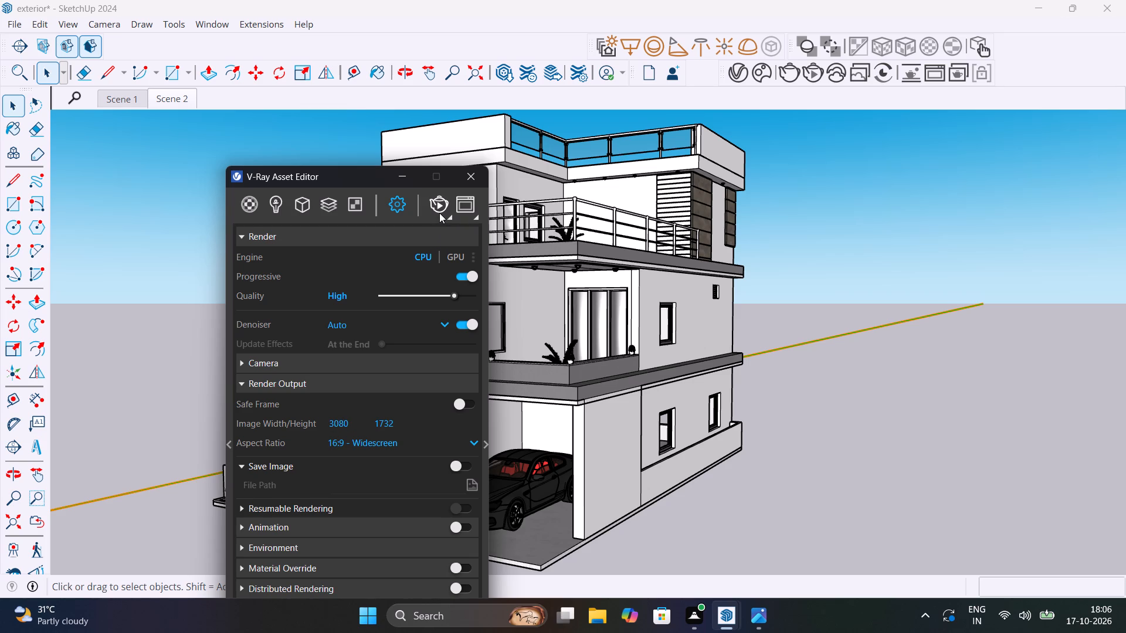
pyautogui.doubleClick(439, 213)
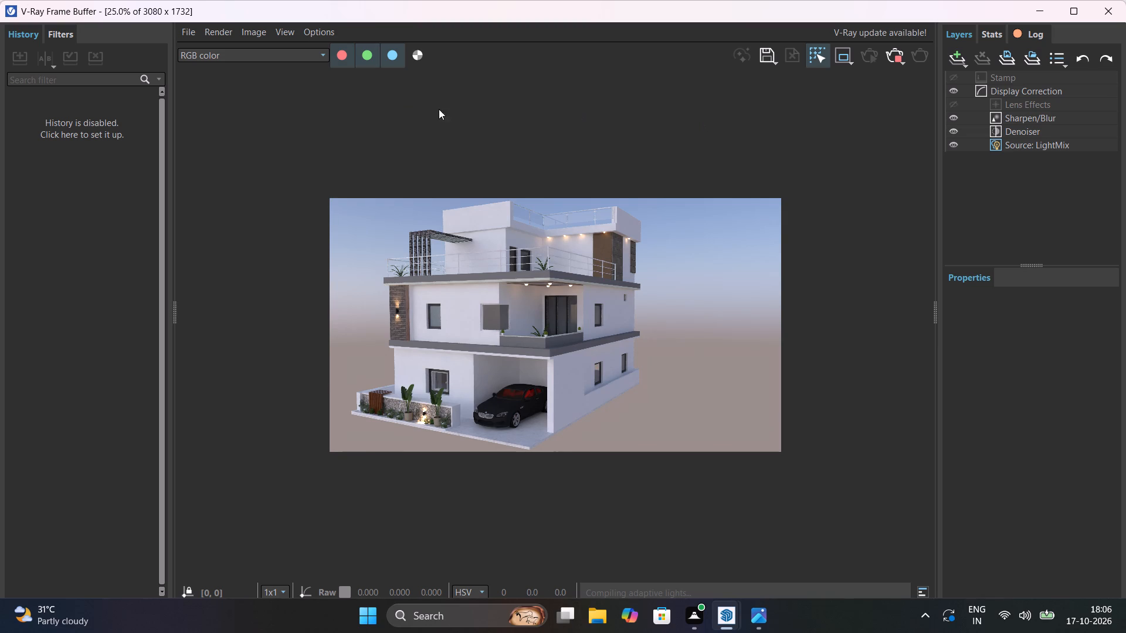
pyautogui.scroll(3, 483, 275)
pyautogui.scroll(-1, 483, 274)
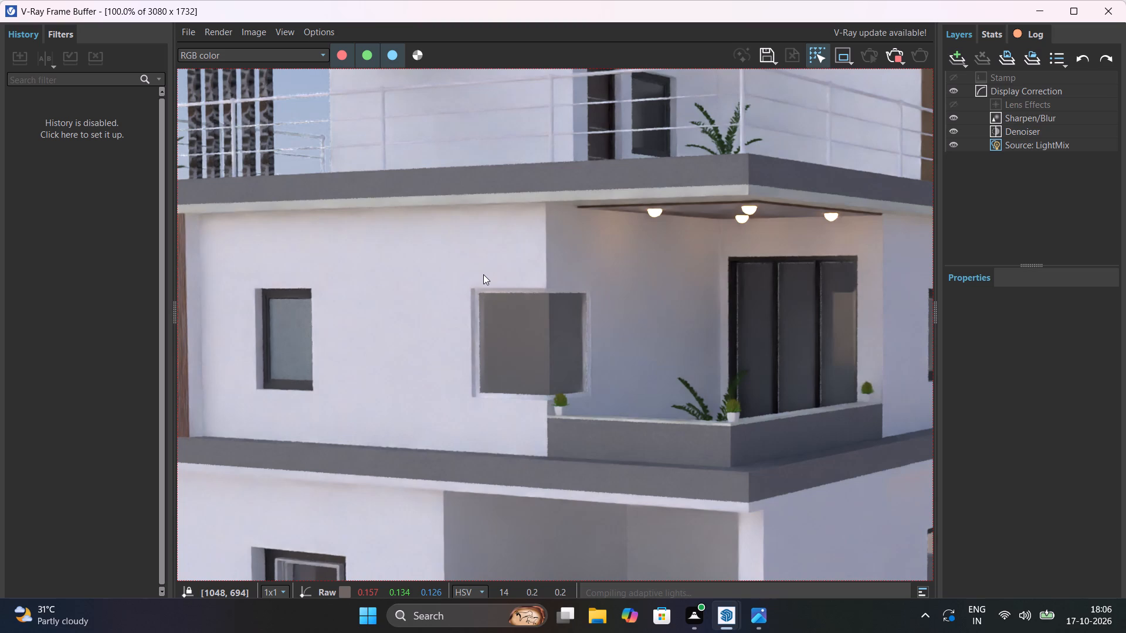
pyautogui.scroll(-2, 483, 274)
pyautogui.scroll(1, 479, 293)
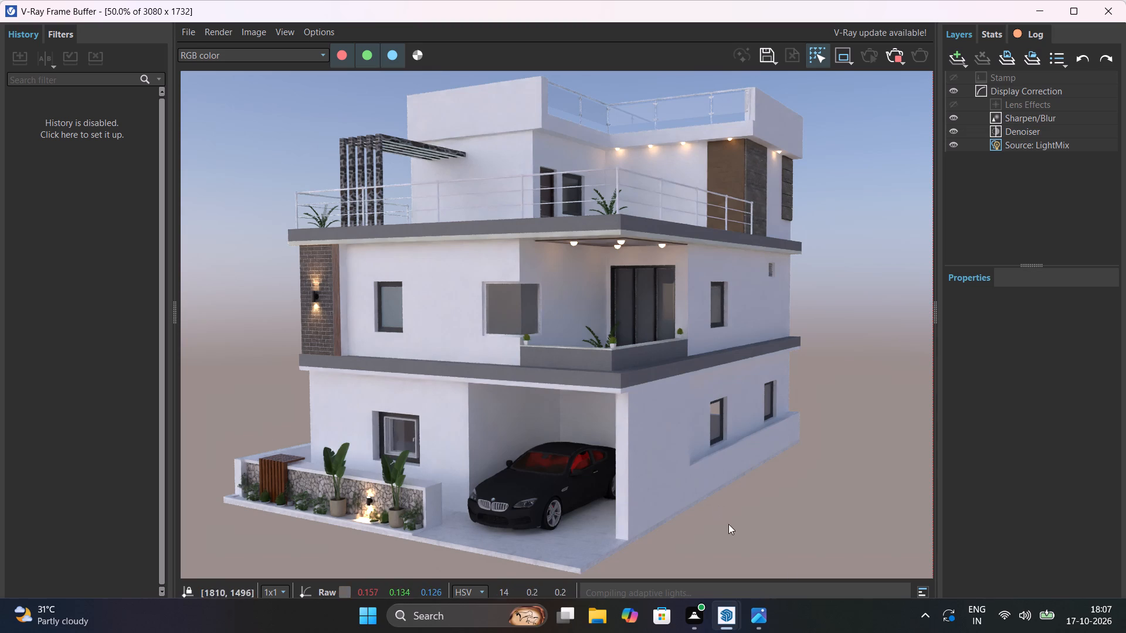
# Close the kitchen picture in Photos and return to the render in the V-Ray Frame Buffer.
pyautogui.click(767, 609)
pyautogui.click(1125, 0)
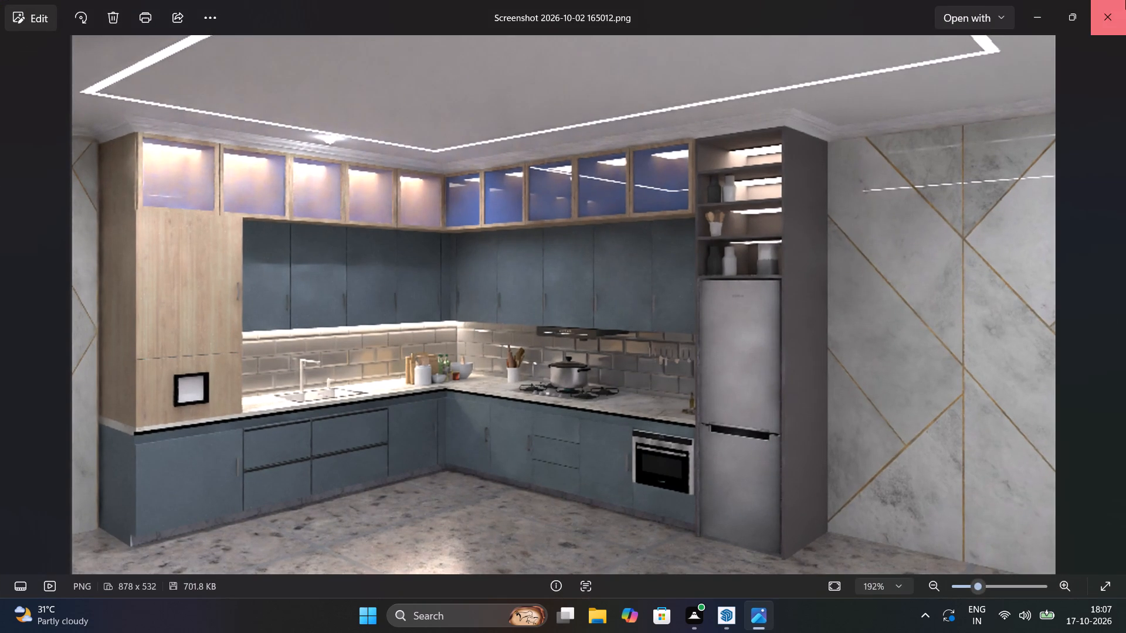
pyautogui.click(685, 328)
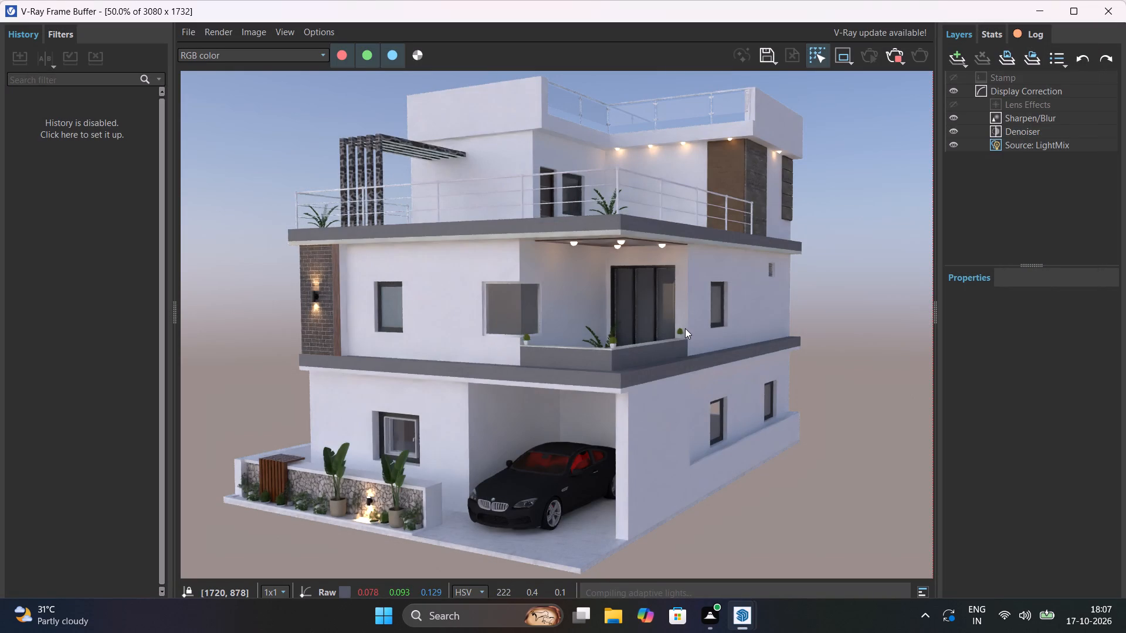
pyautogui.moveTo(701, 320); pyautogui.dragTo(678, 331)
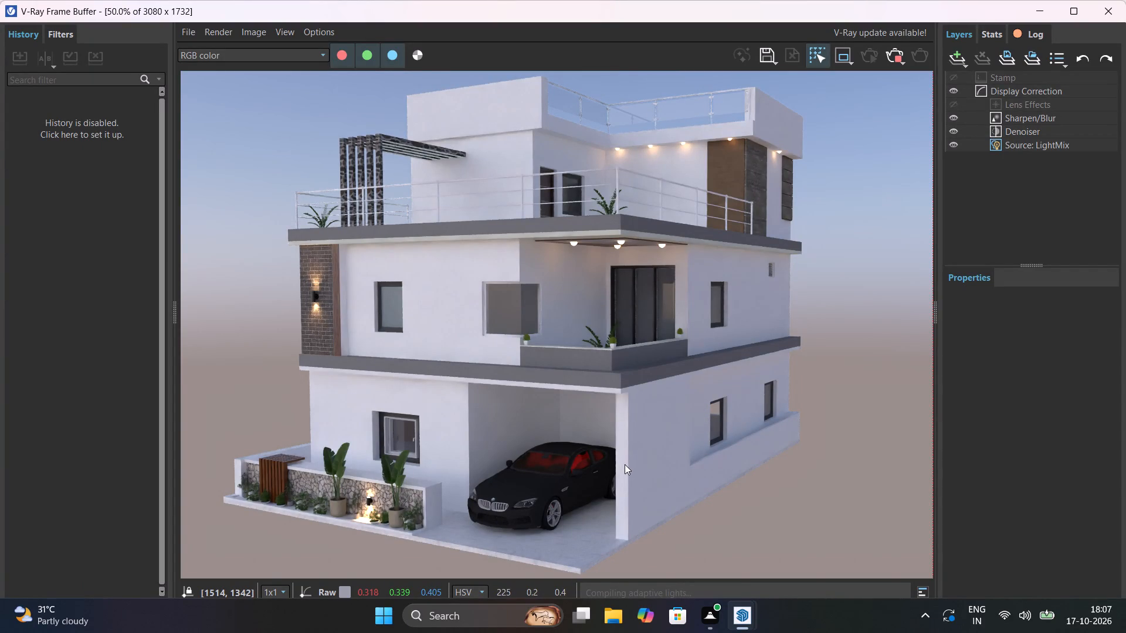
# Minimize the frame buffer and the V-Ray Asset Editor to return to the SketchUp house model.
pyautogui.click(754, 626)
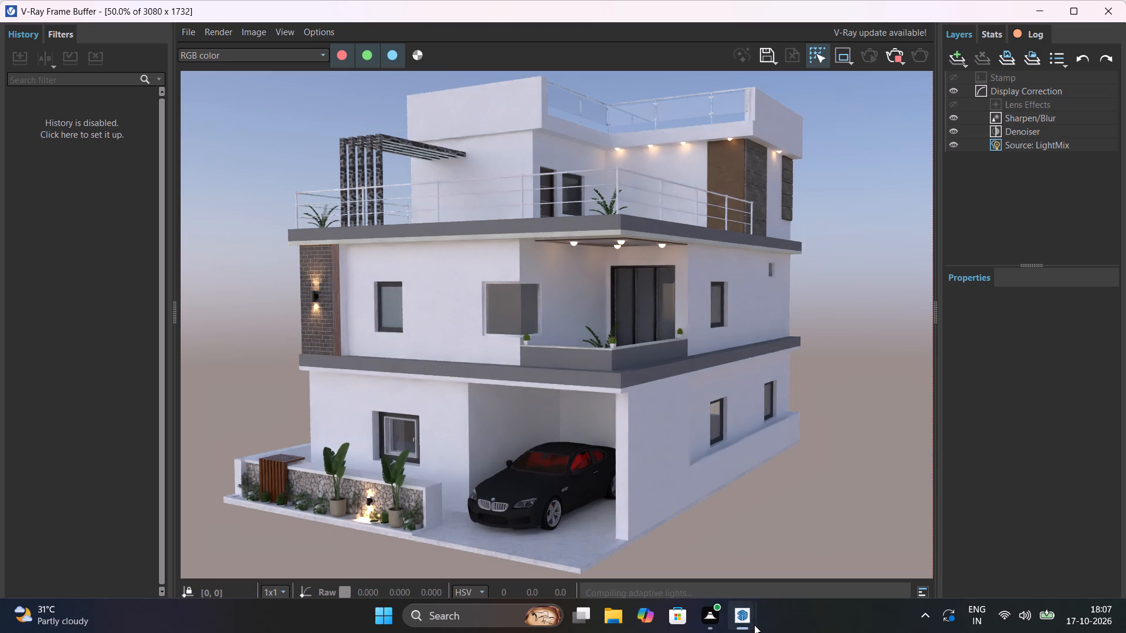
pyautogui.click(639, 530)
pyautogui.scroll(-1, 593, 423)
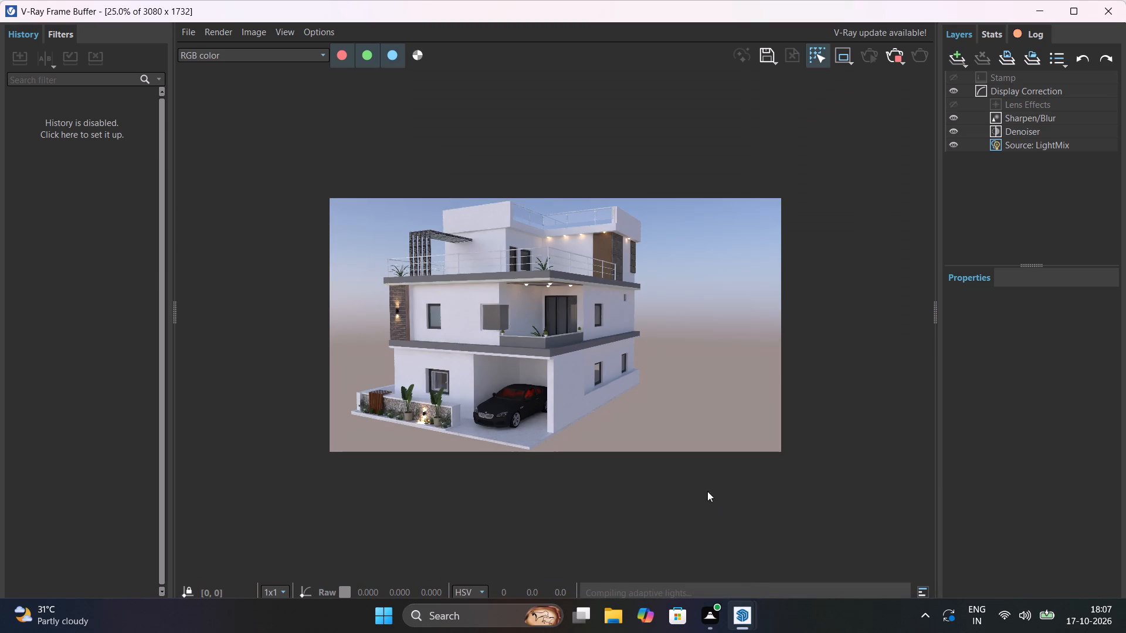
pyautogui.click(750, 604)
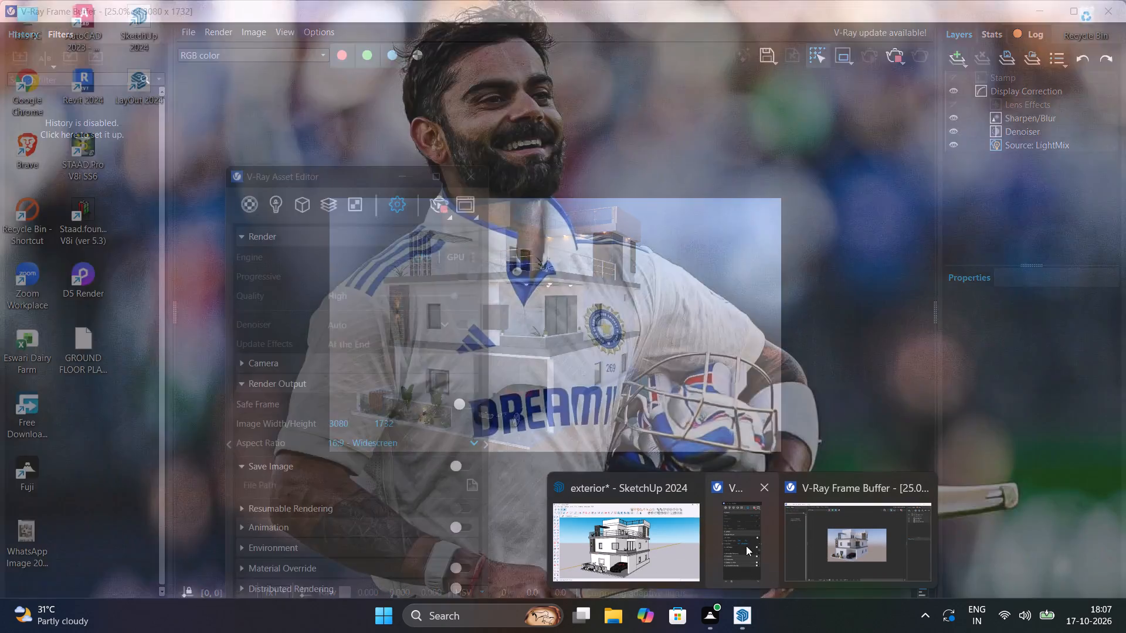
pyautogui.click(640, 543)
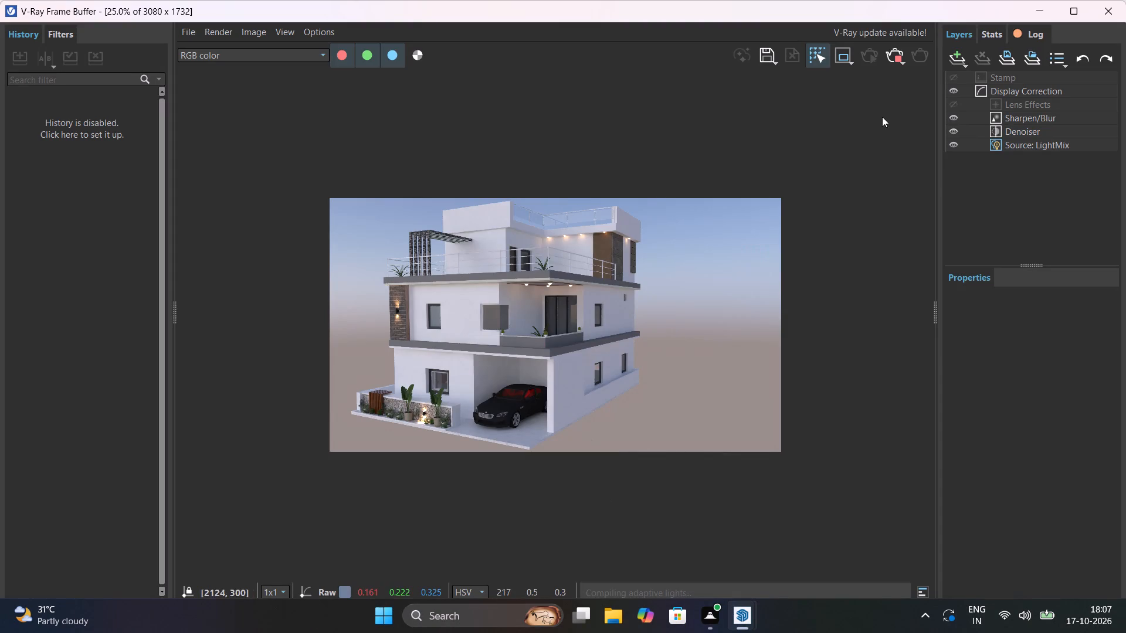
pyautogui.click(1028, 1)
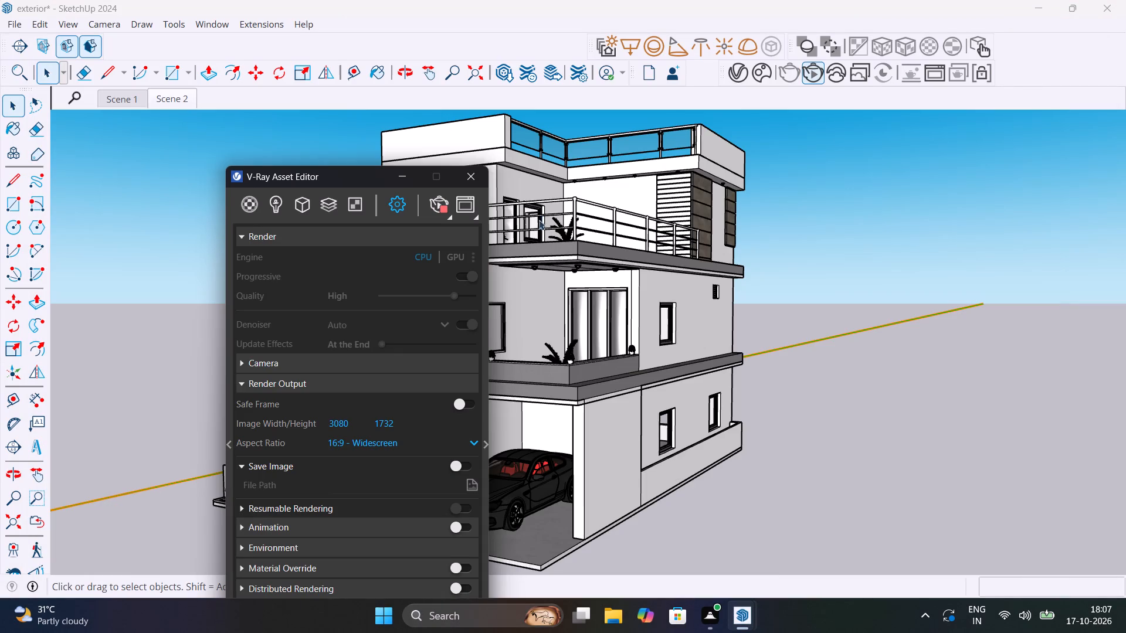
pyautogui.click(408, 171)
# Narrow the car in the carport by scaling it along the red axis to about 0.82.
pyautogui.scroll(-2, 598, 370)
pyautogui.moveTo(600, 391); pyautogui.dragTo(714, 360, button='middle')
pyautogui.scroll(8, 616, 474)
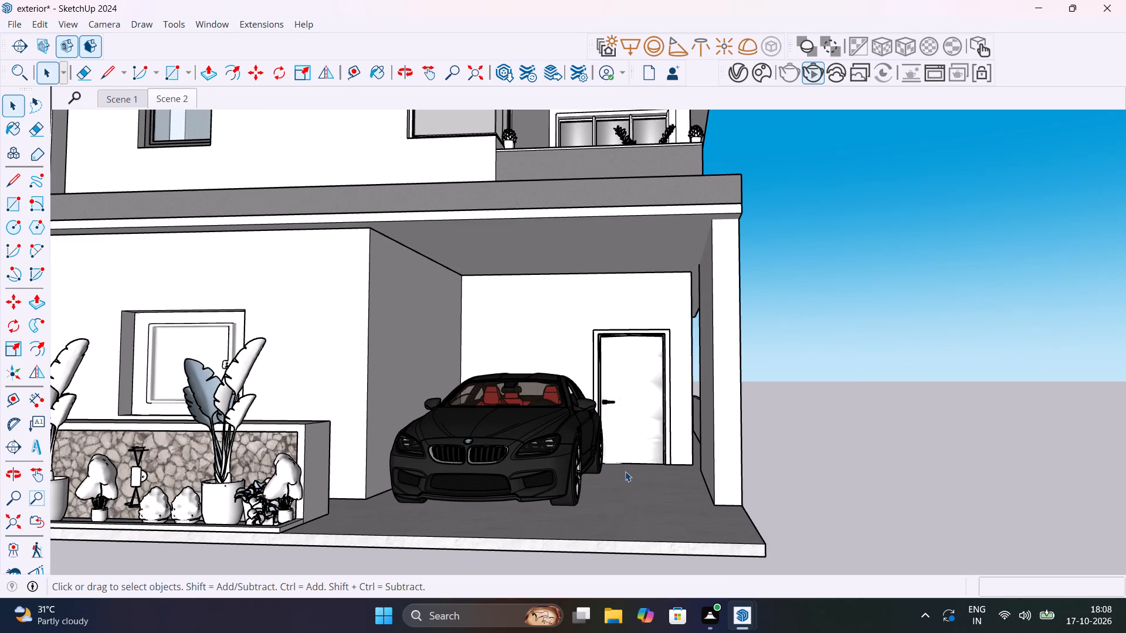
pyautogui.scroll(-5, 625, 471)
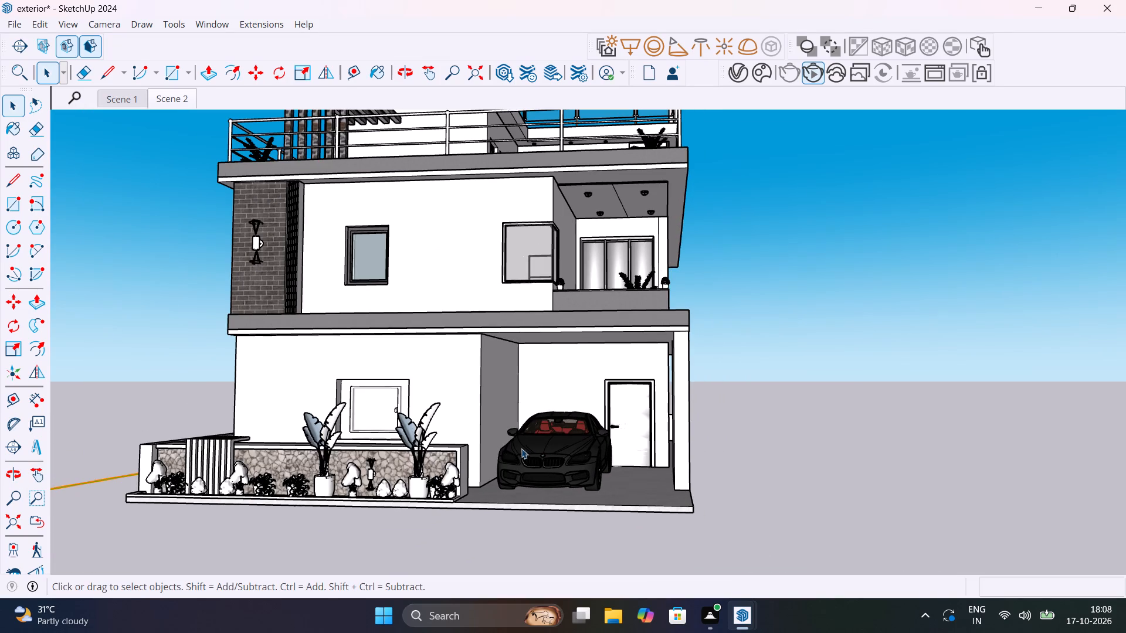
pyautogui.click(562, 457)
pyautogui.scroll(-1, 561, 468)
pyautogui.moveTo(561, 468); pyautogui.dragTo(566, 512, button='middle')
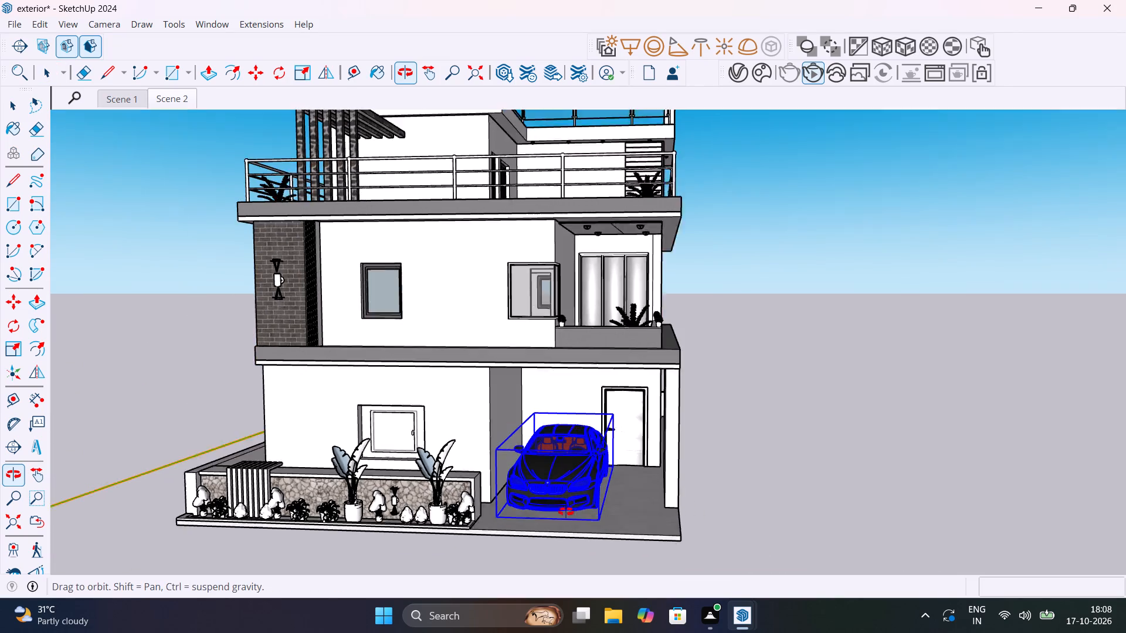
pyautogui.moveTo(566, 512); pyautogui.dragTo(569, 521, button='middle')
pyautogui.scroll(-1, 569, 521)
pyautogui.scroll(4, 569, 521)
pyautogui.press('s')
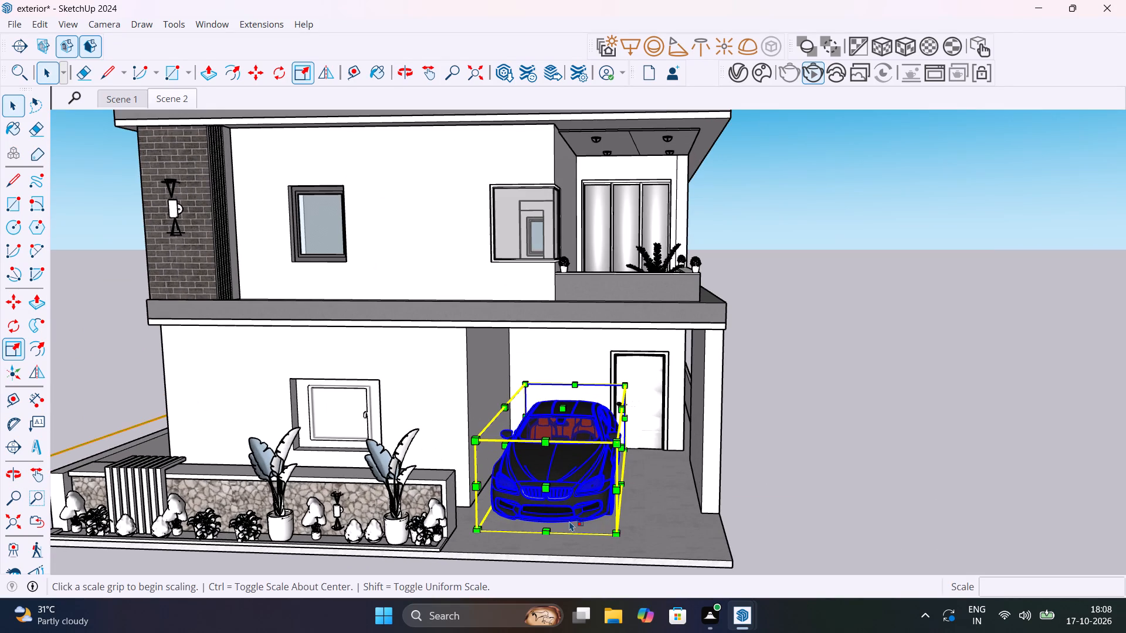
pyautogui.scroll(1, 571, 521)
pyautogui.scroll(3, 653, 486)
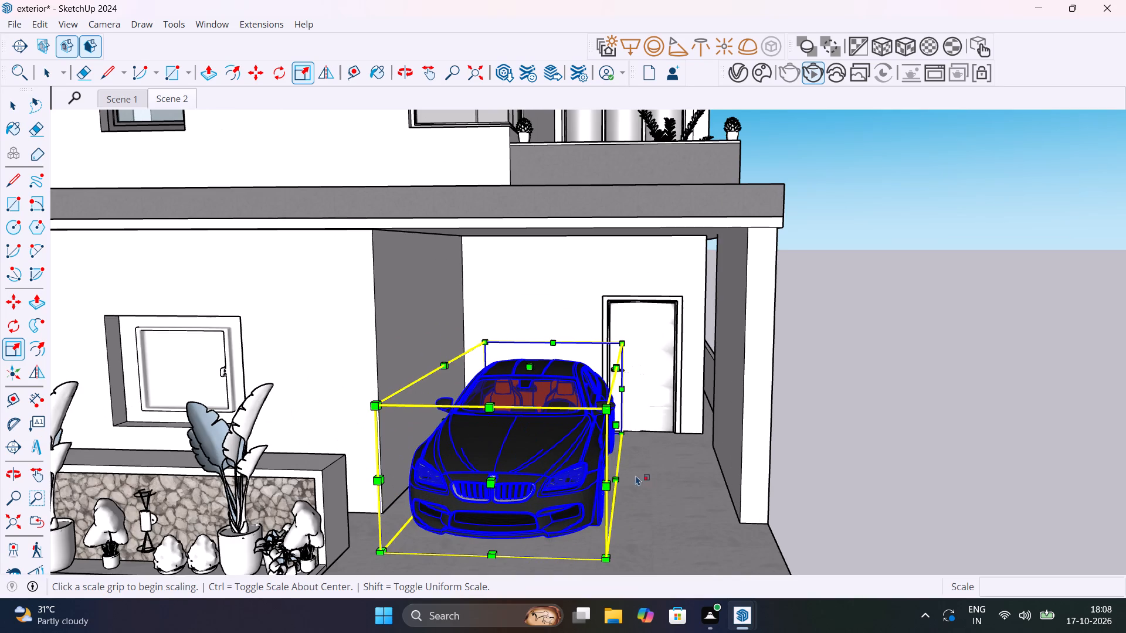
pyautogui.click(616, 424)
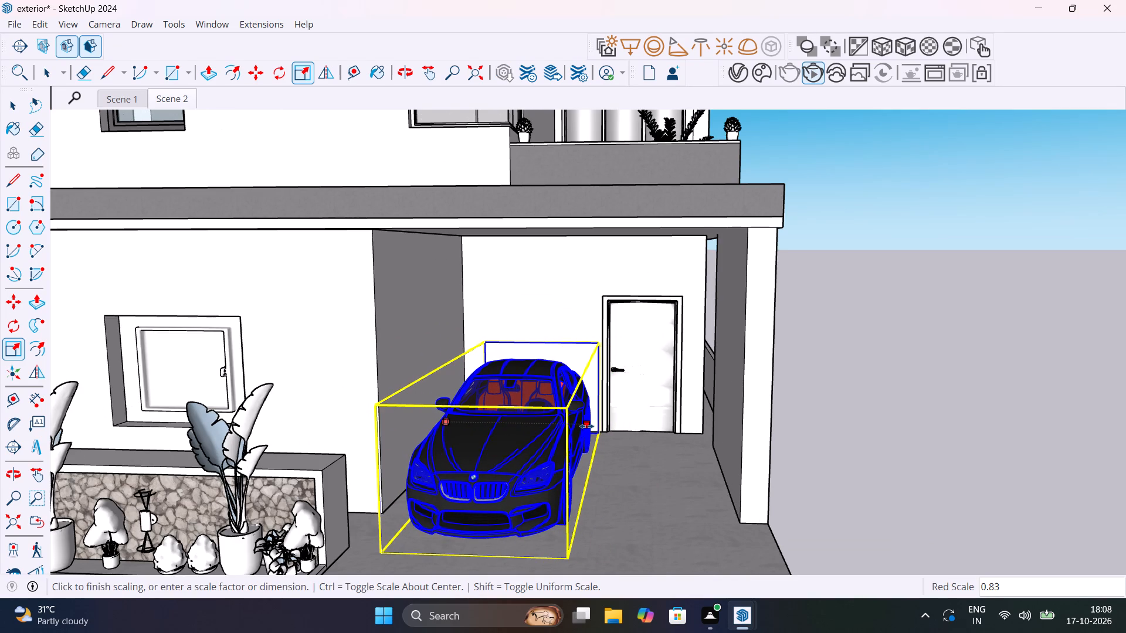
pyautogui.click(585, 426)
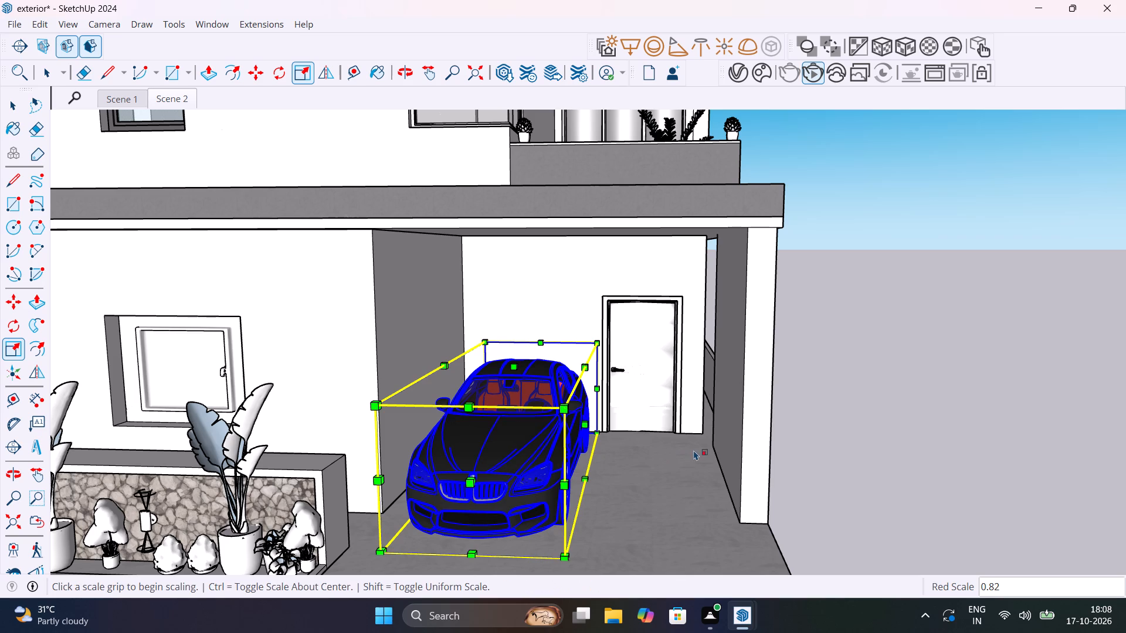
pyautogui.click(857, 422)
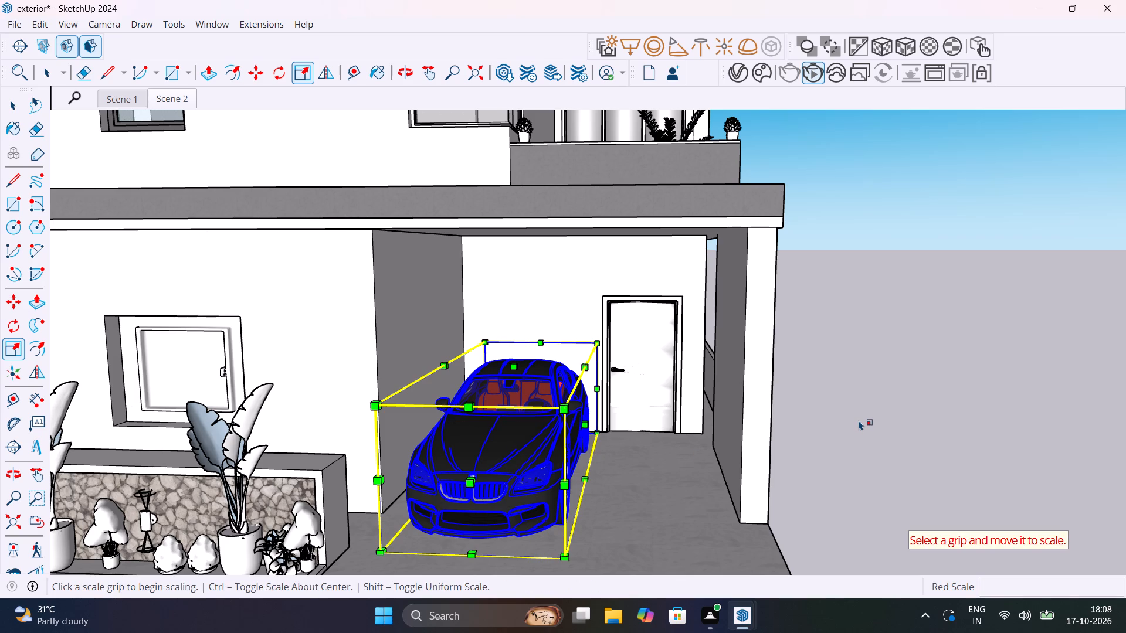
pyautogui.press('space')
# Examine the narrowed car and the house exterior from several angles, including the carport side.
pyautogui.scroll(-6, 860, 420)
pyautogui.moveTo(874, 450); pyautogui.dragTo(848, 443, button='middle')
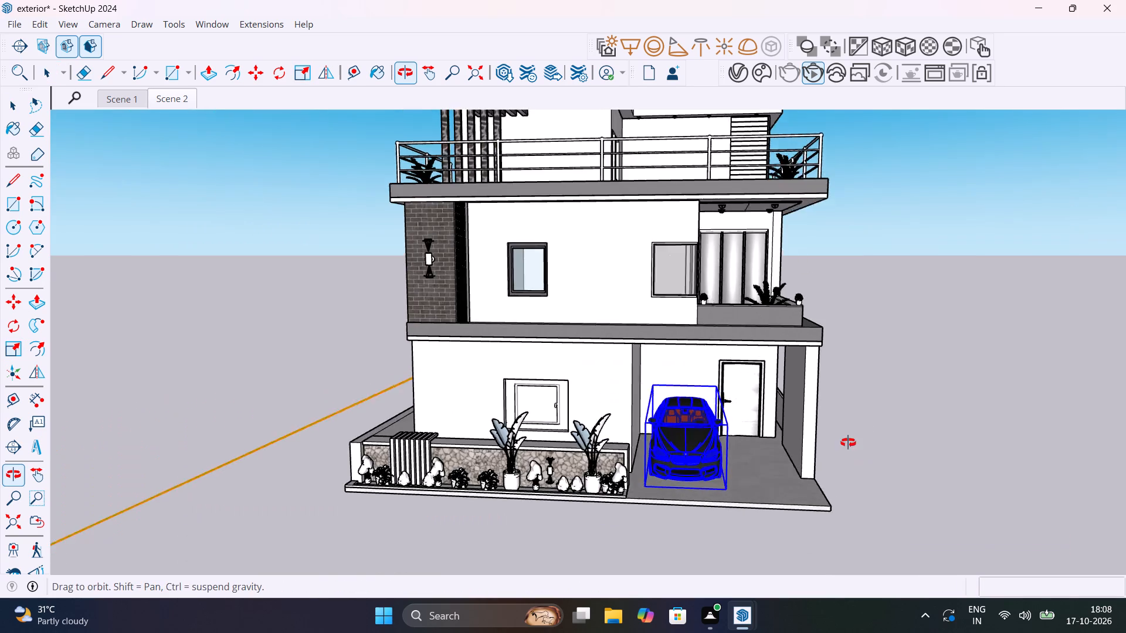
pyautogui.moveTo(848, 443); pyautogui.dragTo(734, 438, button='middle')
pyautogui.click(917, 454)
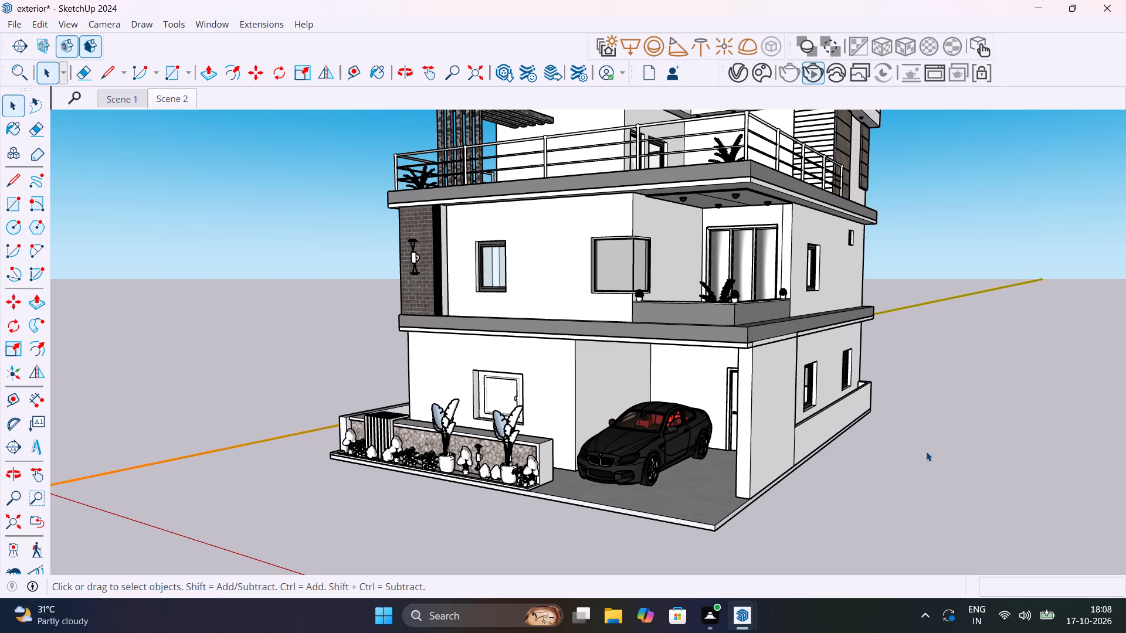
pyautogui.click(752, 403)
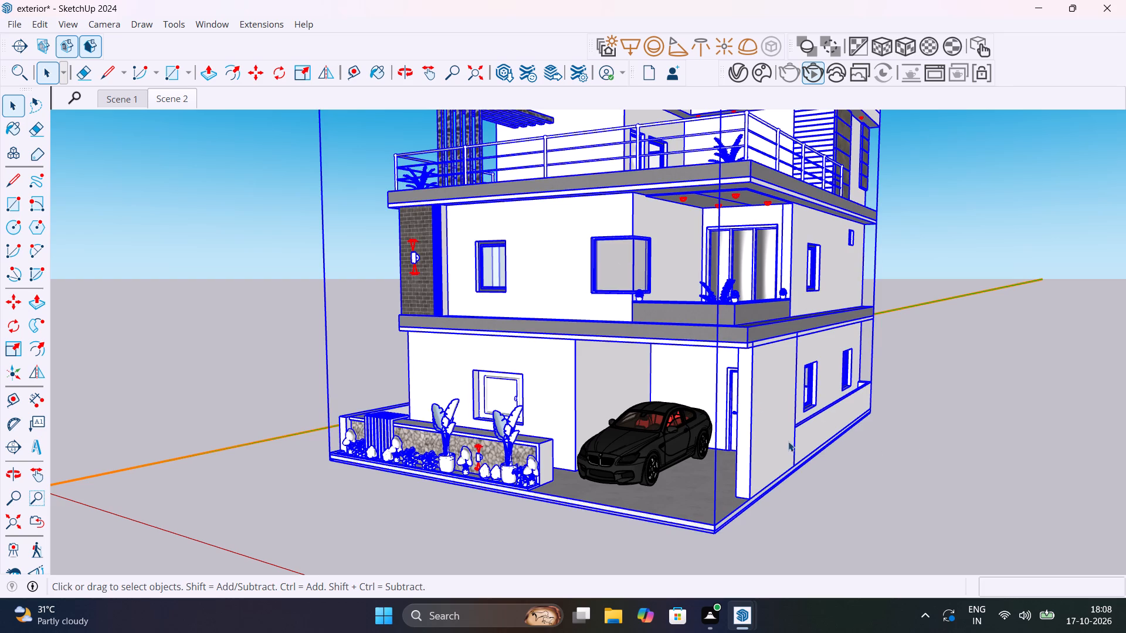
pyautogui.click(930, 481)
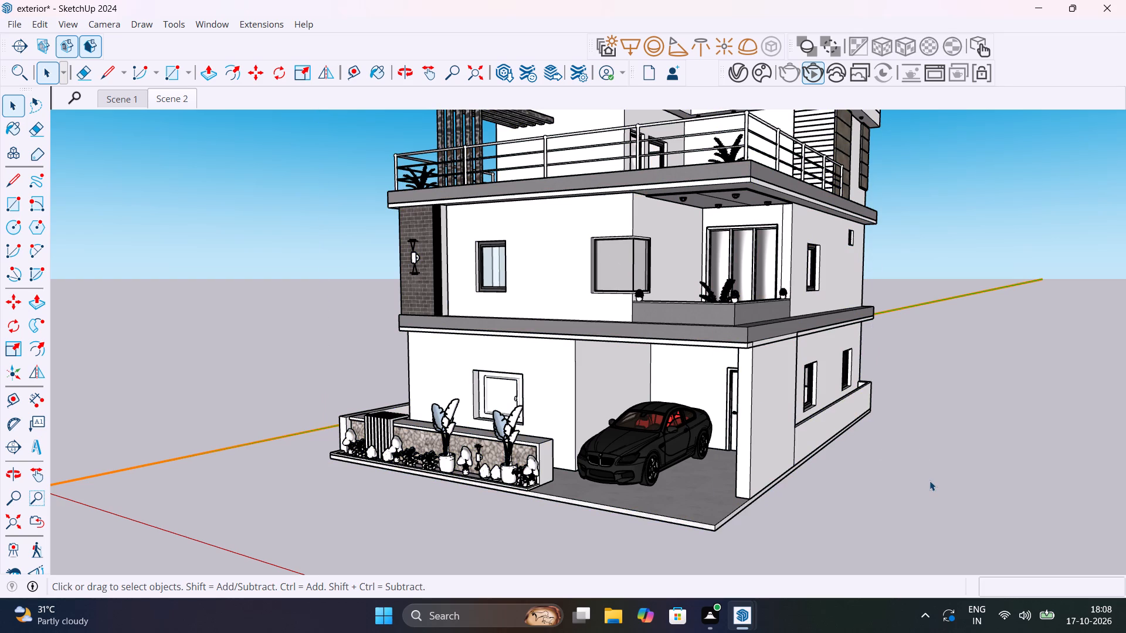
pyautogui.scroll(-2, 931, 481)
pyautogui.moveTo(900, 484); pyautogui.dragTo(866, 415, button='middle')
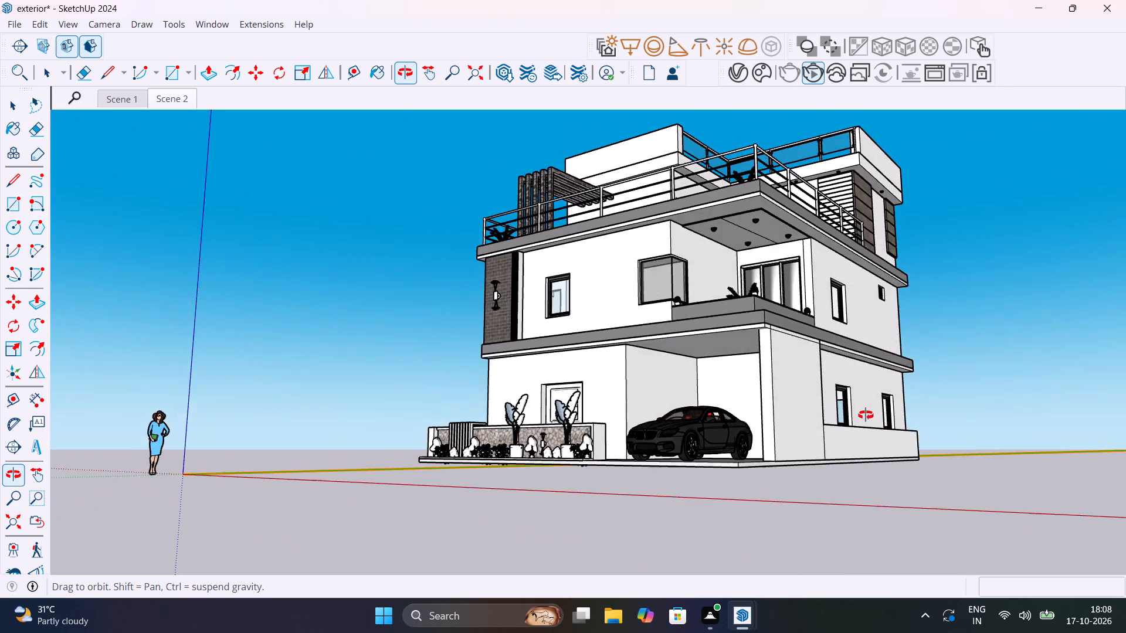
pyautogui.moveTo(866, 415); pyautogui.dragTo(885, 491, button='middle')
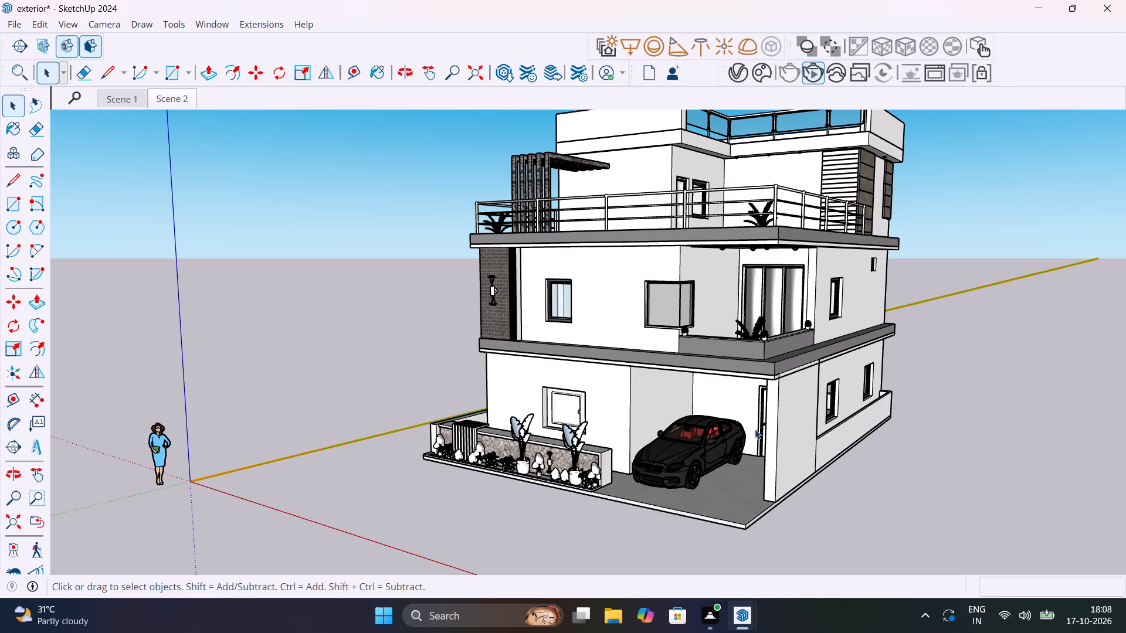
pyautogui.moveTo(781, 475); pyautogui.dragTo(832, 475, button='middle')
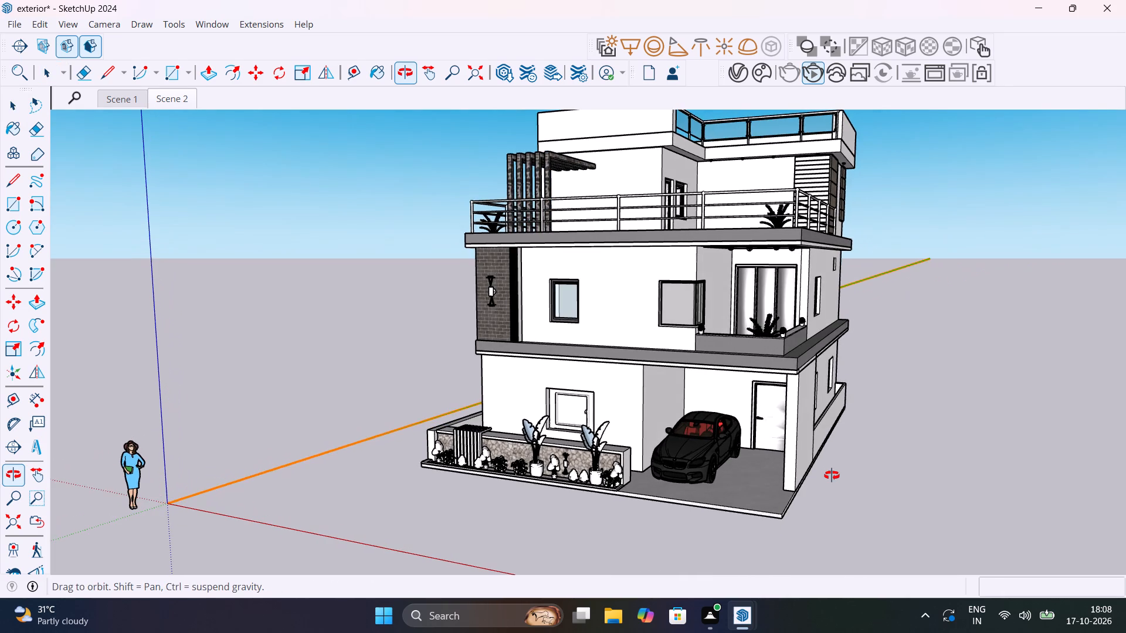
pyautogui.moveTo(832, 475); pyautogui.dragTo(890, 478, button='middle')
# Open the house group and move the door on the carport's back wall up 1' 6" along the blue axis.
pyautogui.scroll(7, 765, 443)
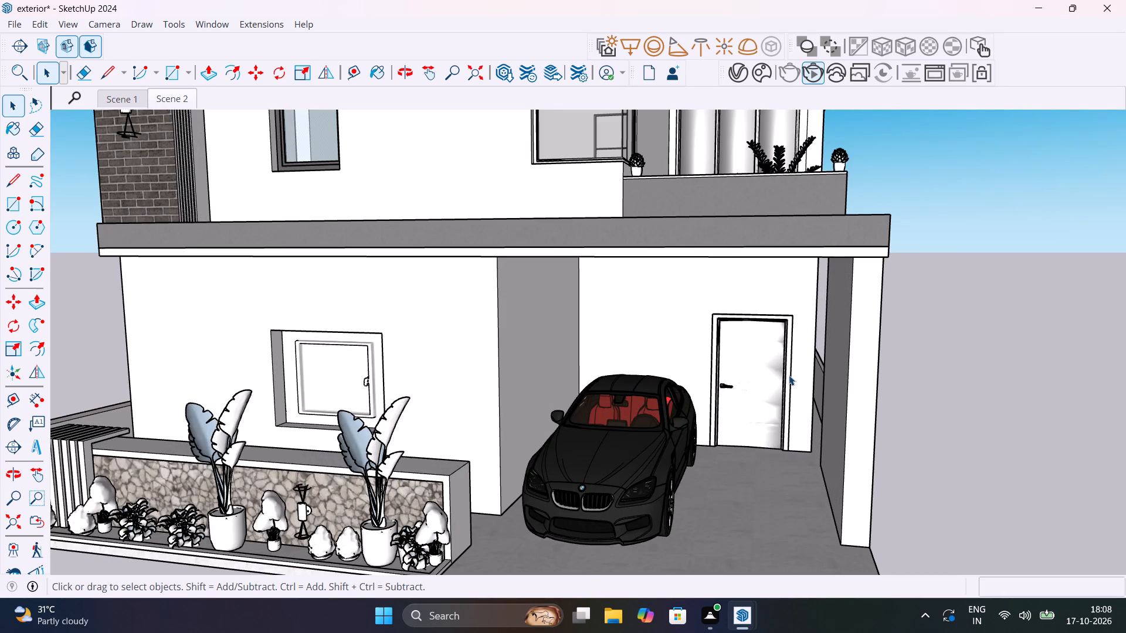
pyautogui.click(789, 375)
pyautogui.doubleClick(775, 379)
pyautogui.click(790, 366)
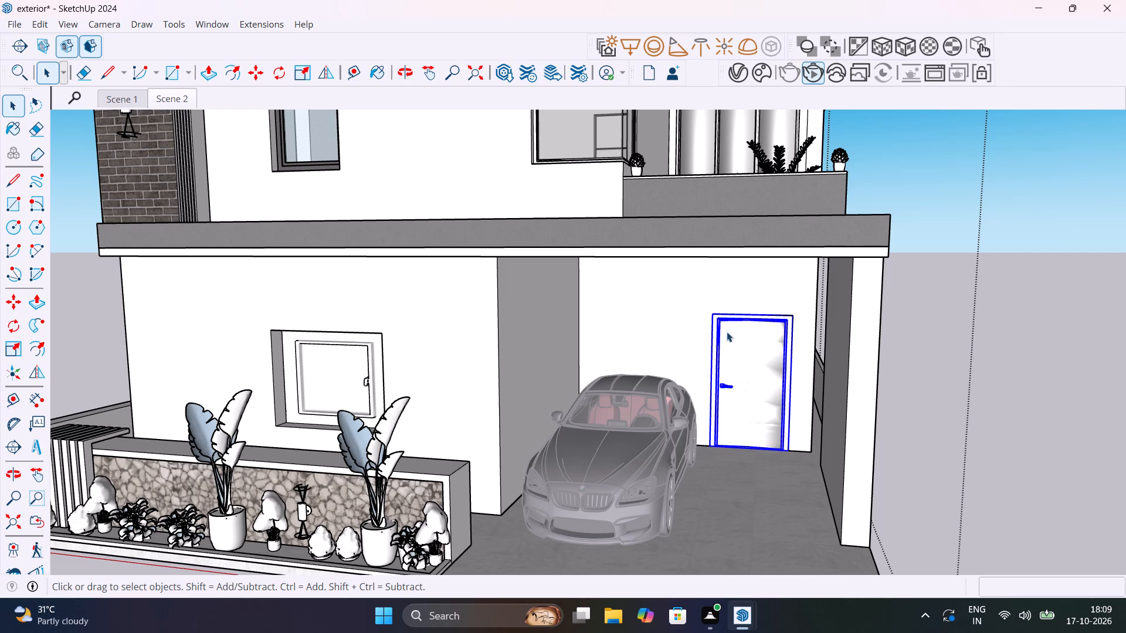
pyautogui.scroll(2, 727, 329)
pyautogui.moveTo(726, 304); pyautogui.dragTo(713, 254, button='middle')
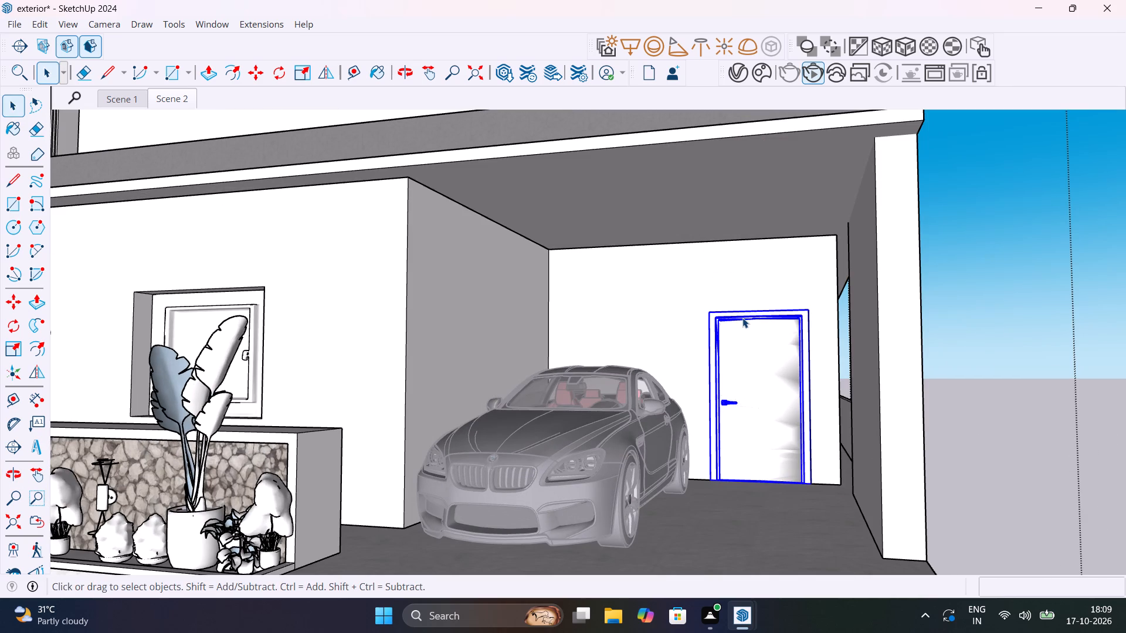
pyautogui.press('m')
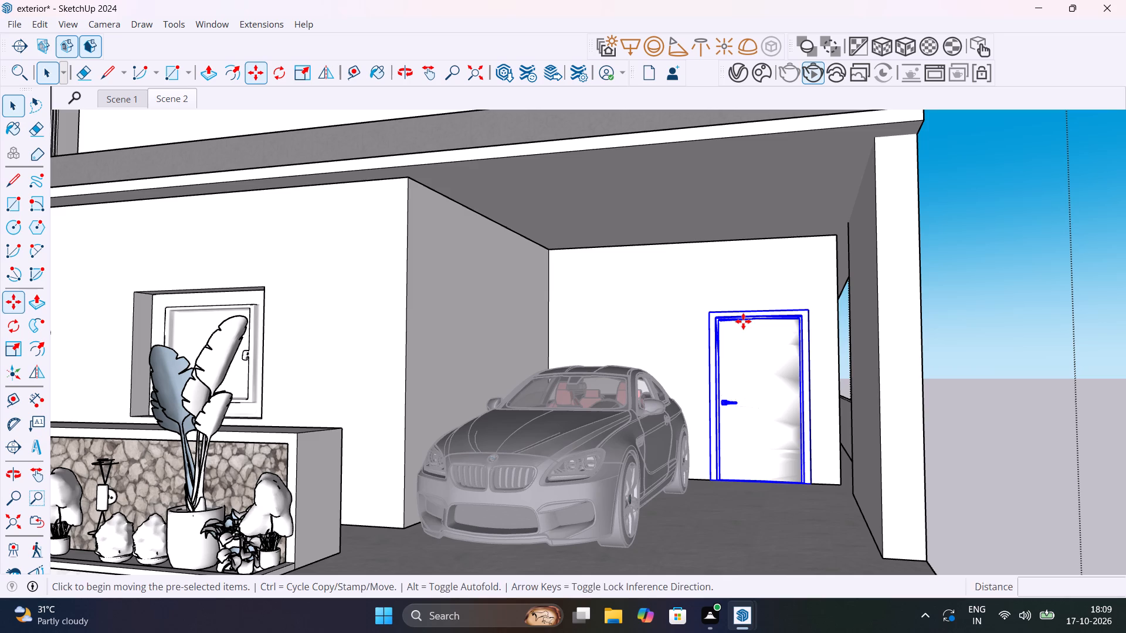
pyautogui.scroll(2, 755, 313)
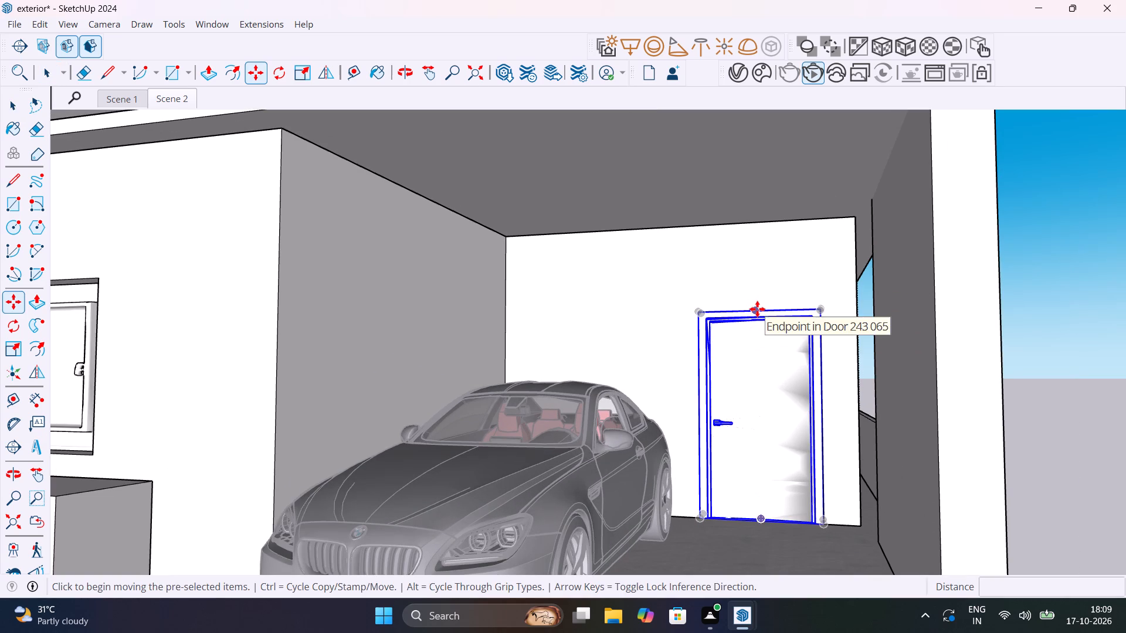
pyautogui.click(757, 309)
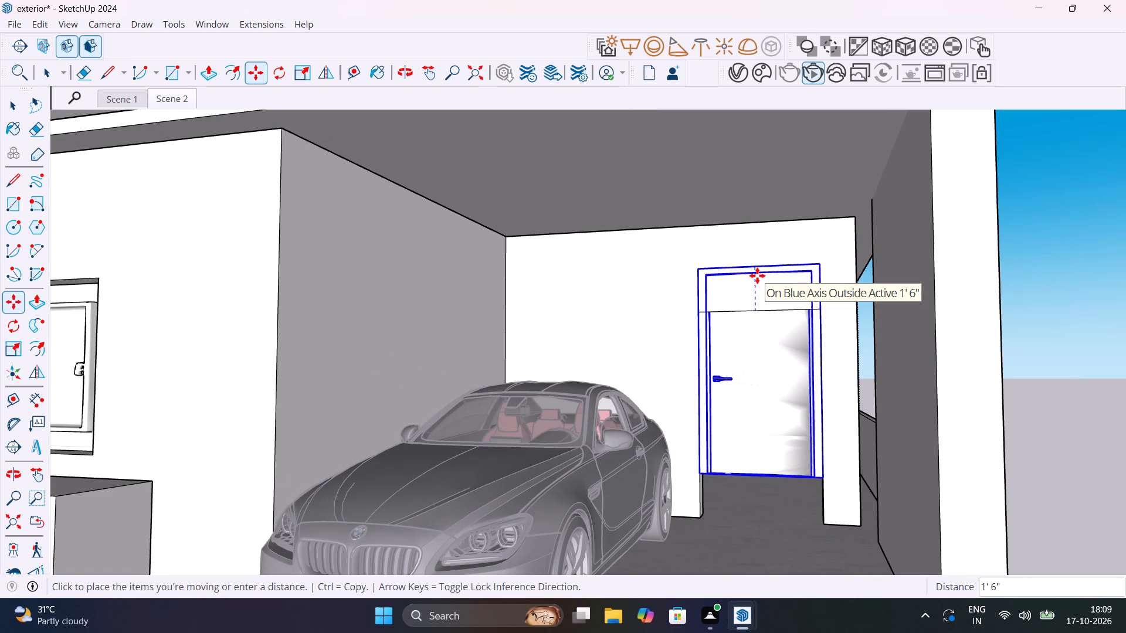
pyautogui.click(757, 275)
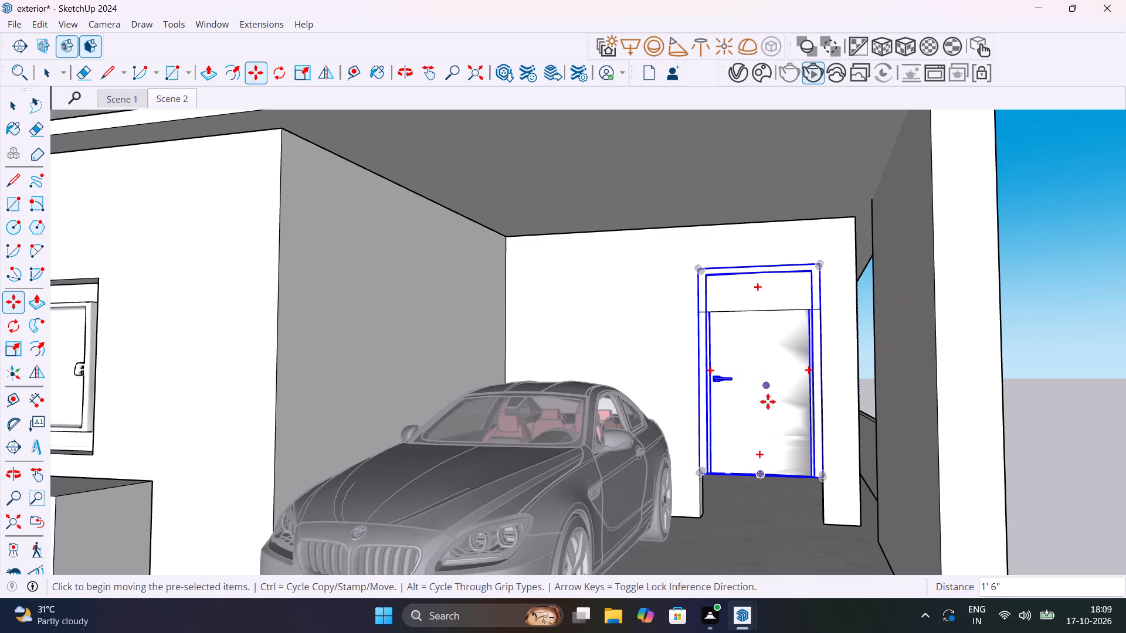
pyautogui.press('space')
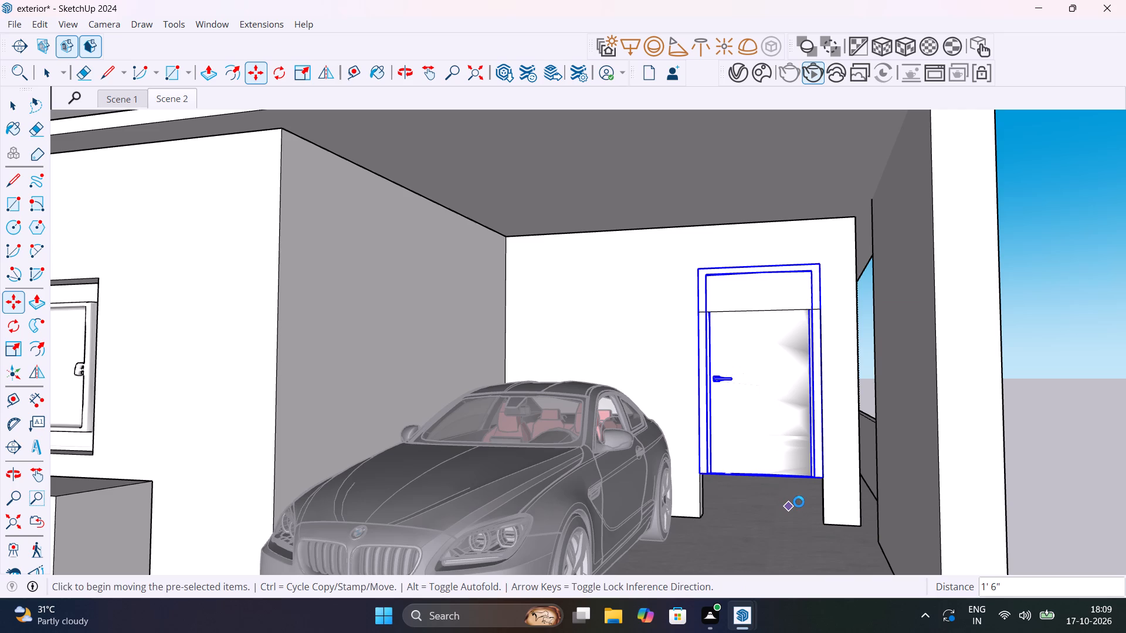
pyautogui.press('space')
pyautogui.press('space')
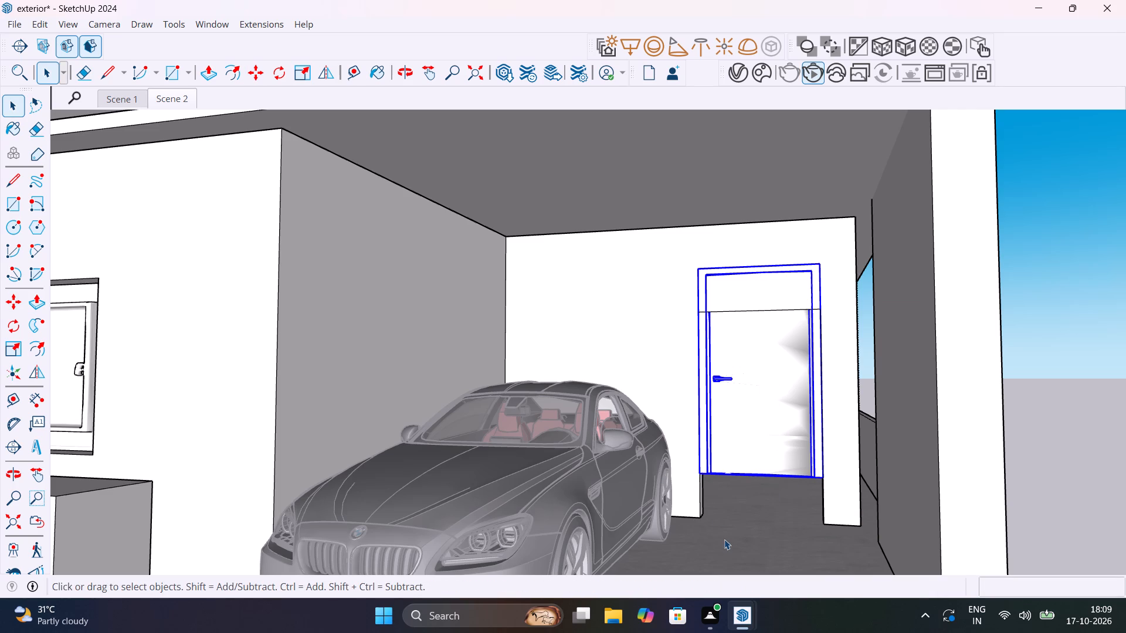
# Examine the raised carport door from afar and up close, and select the back wall around its opening.
pyautogui.scroll(-8, 724, 539)
pyautogui.moveTo(742, 523); pyautogui.dragTo(679, 571, button='middle')
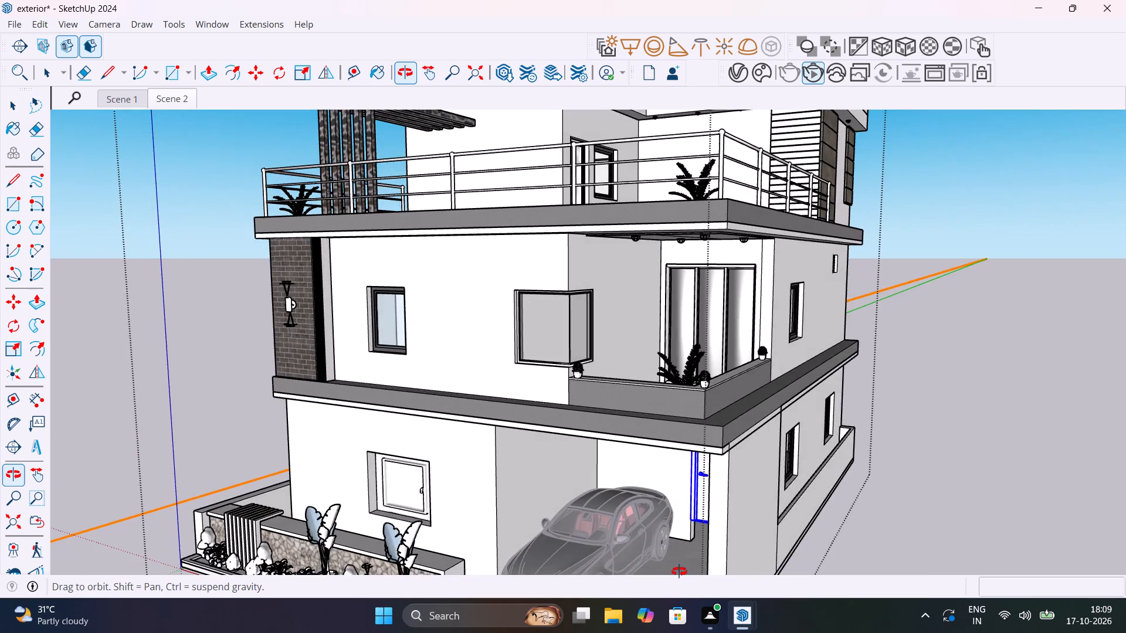
pyautogui.moveTo(679, 571); pyautogui.dragTo(662, 559, button='middle')
pyautogui.scroll(-9, 667, 549)
pyautogui.moveTo(806, 535); pyautogui.dragTo(875, 506, button='middle')
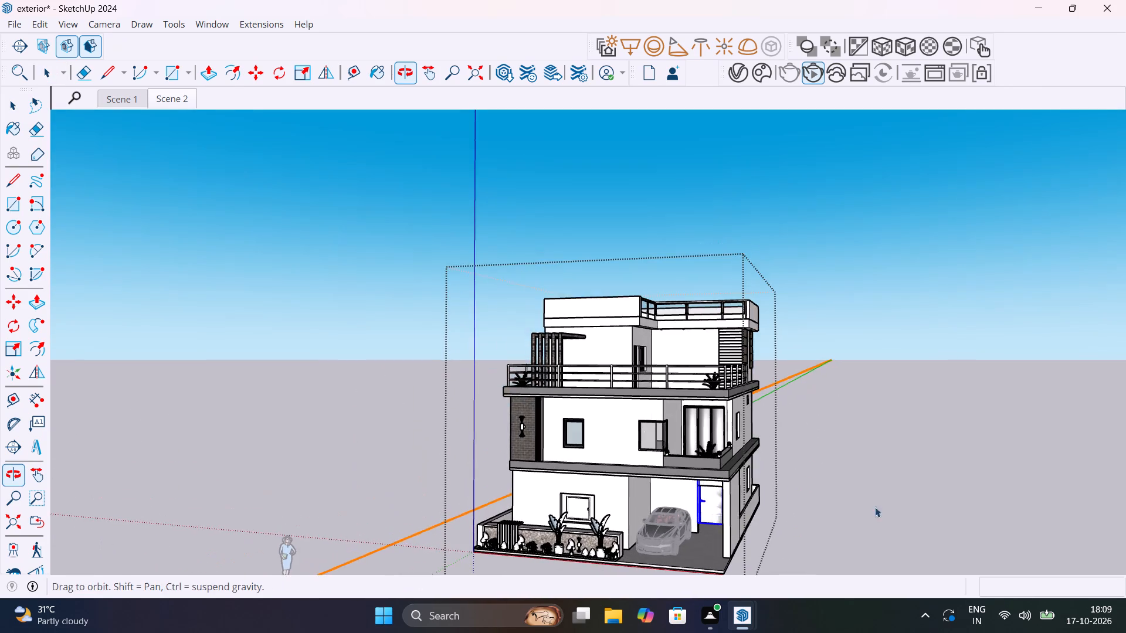
pyautogui.scroll(8, 687, 554)
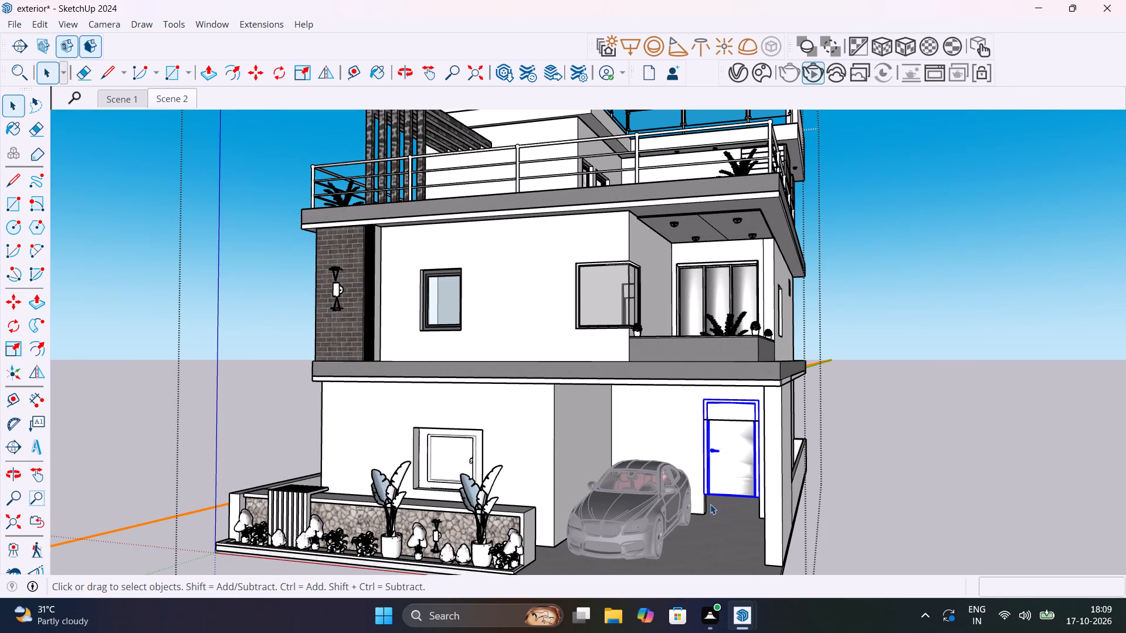
pyautogui.scroll(8, 710, 505)
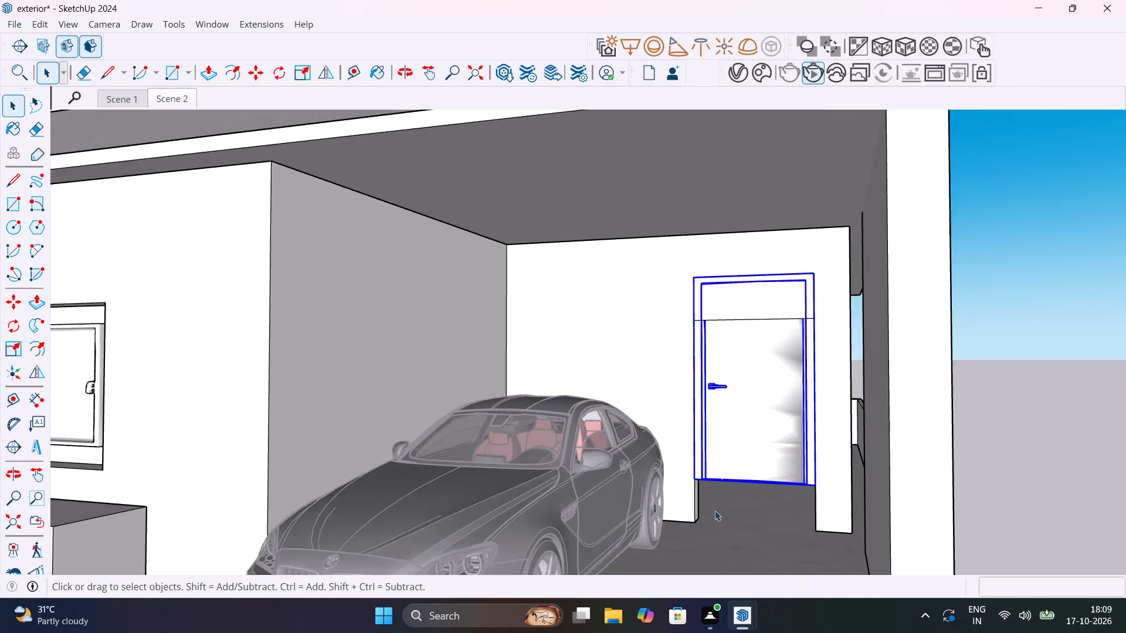
pyautogui.scroll(5, 715, 511)
pyautogui.click(680, 485)
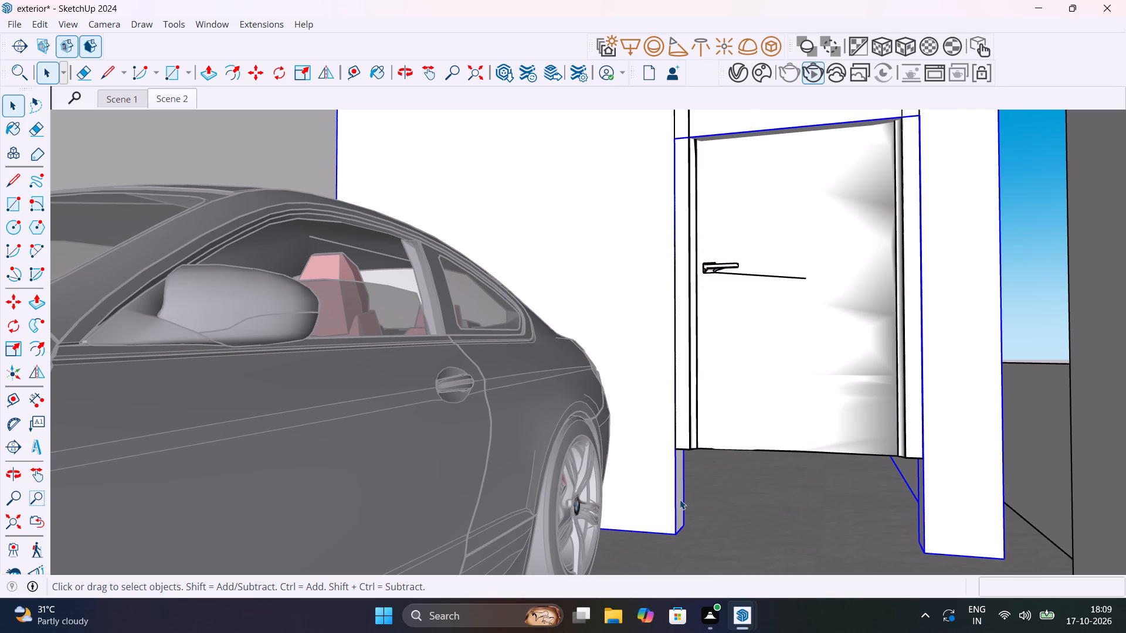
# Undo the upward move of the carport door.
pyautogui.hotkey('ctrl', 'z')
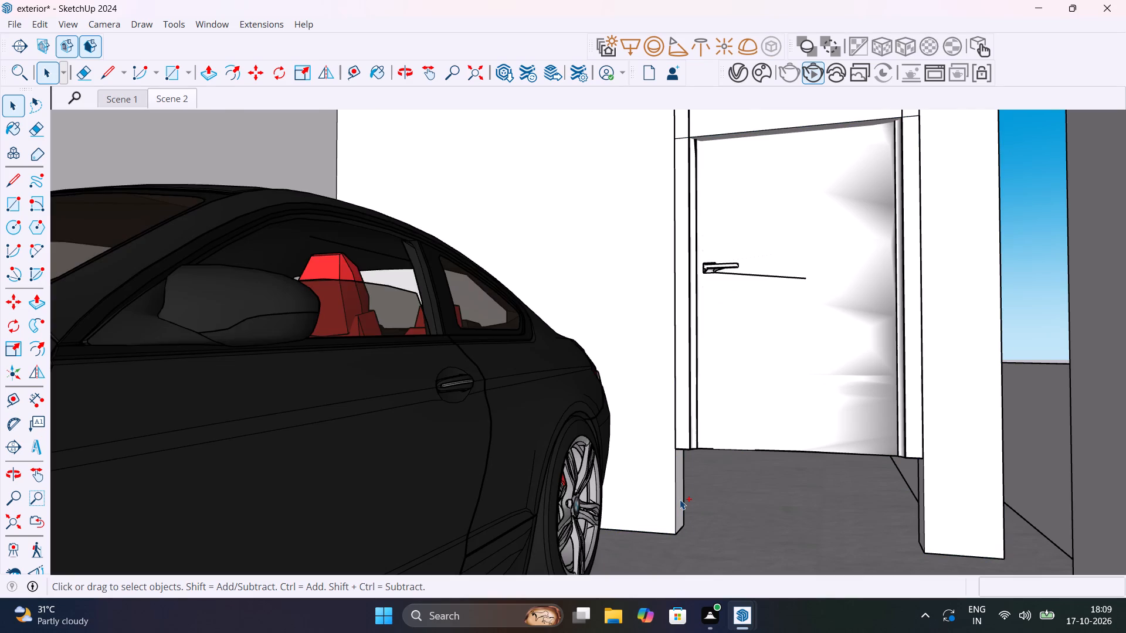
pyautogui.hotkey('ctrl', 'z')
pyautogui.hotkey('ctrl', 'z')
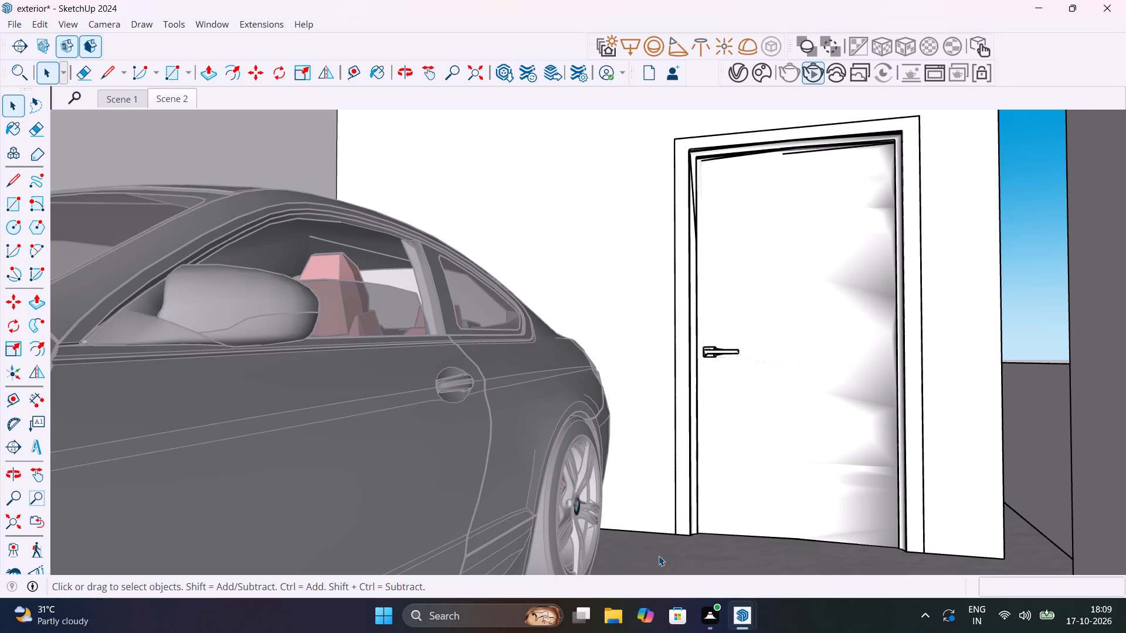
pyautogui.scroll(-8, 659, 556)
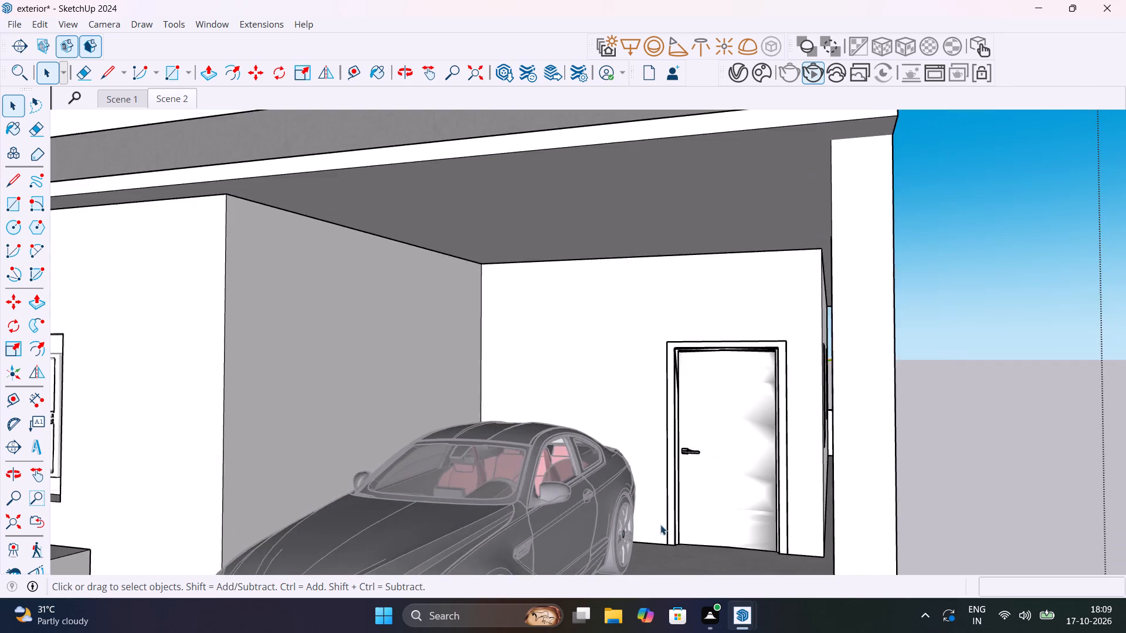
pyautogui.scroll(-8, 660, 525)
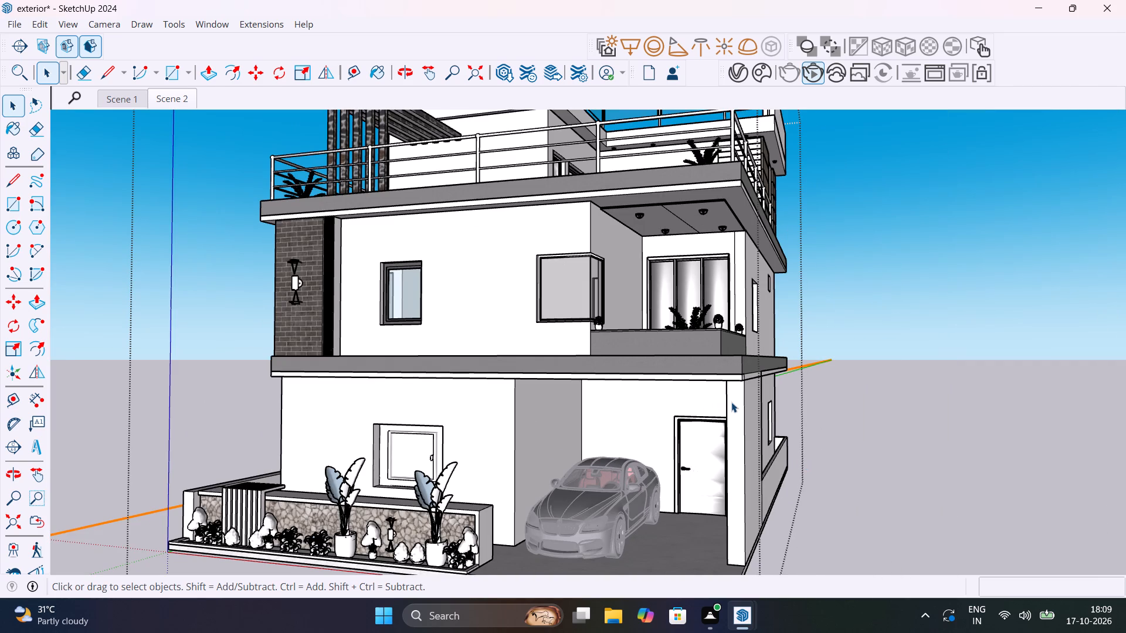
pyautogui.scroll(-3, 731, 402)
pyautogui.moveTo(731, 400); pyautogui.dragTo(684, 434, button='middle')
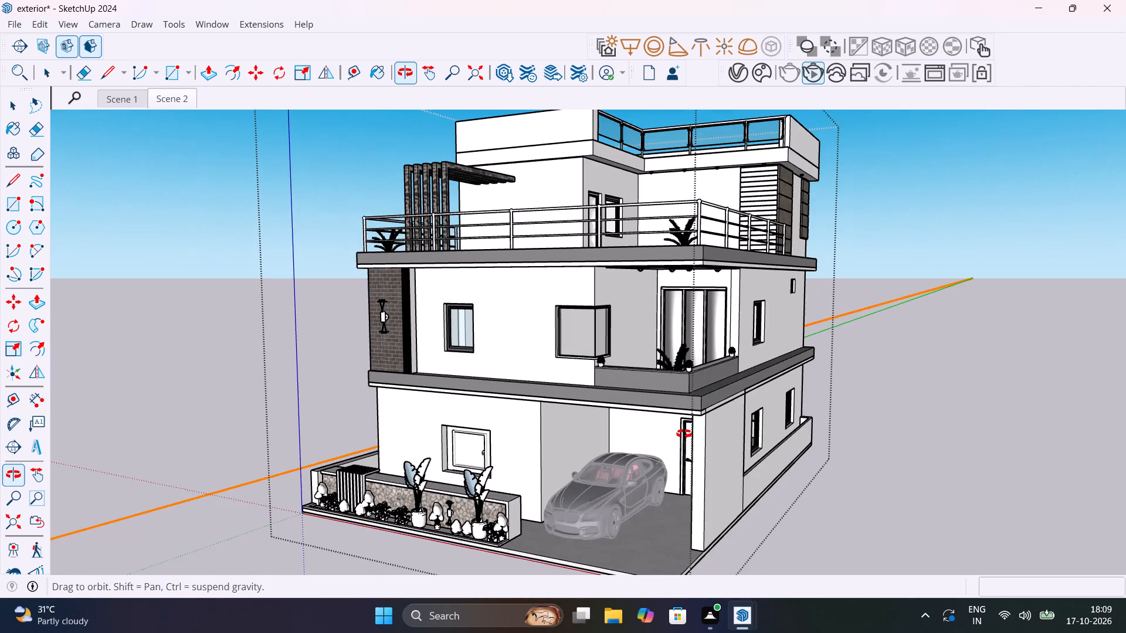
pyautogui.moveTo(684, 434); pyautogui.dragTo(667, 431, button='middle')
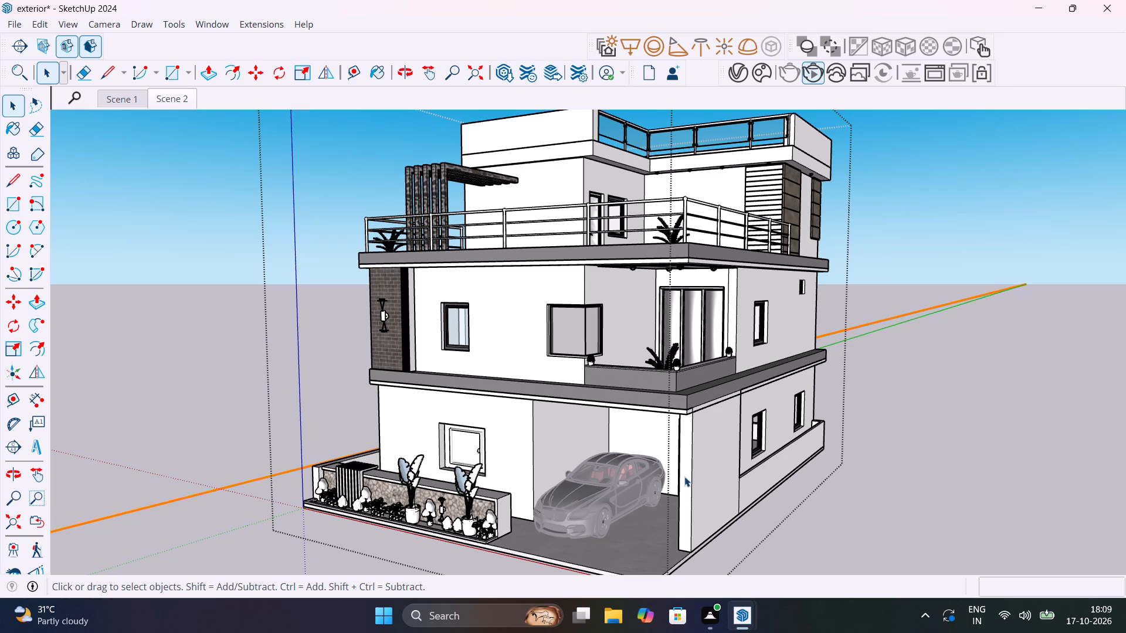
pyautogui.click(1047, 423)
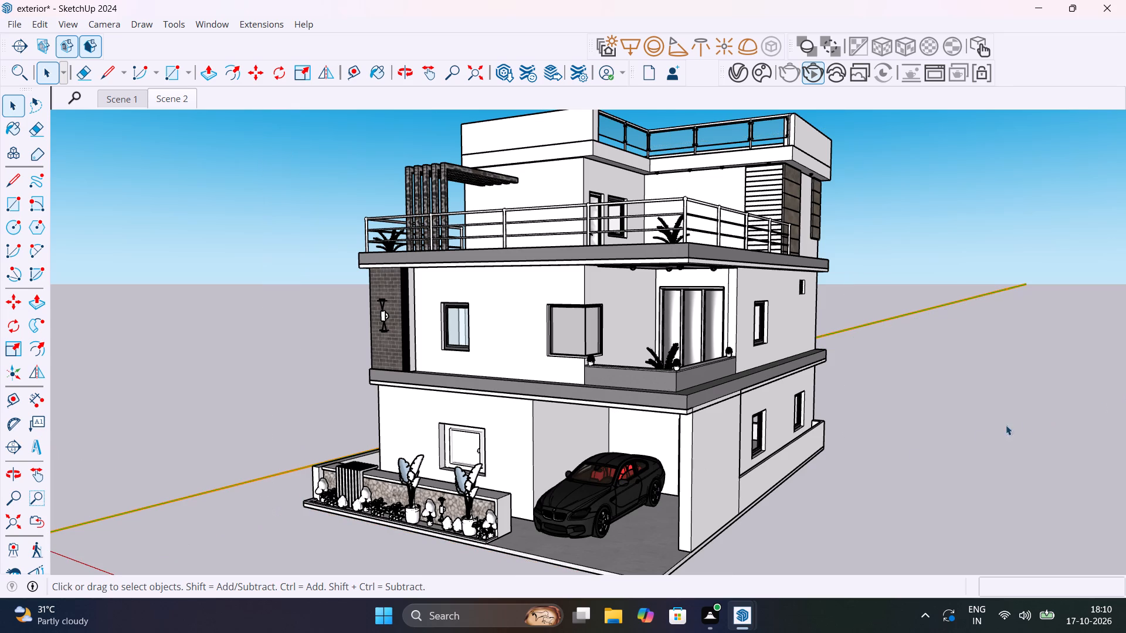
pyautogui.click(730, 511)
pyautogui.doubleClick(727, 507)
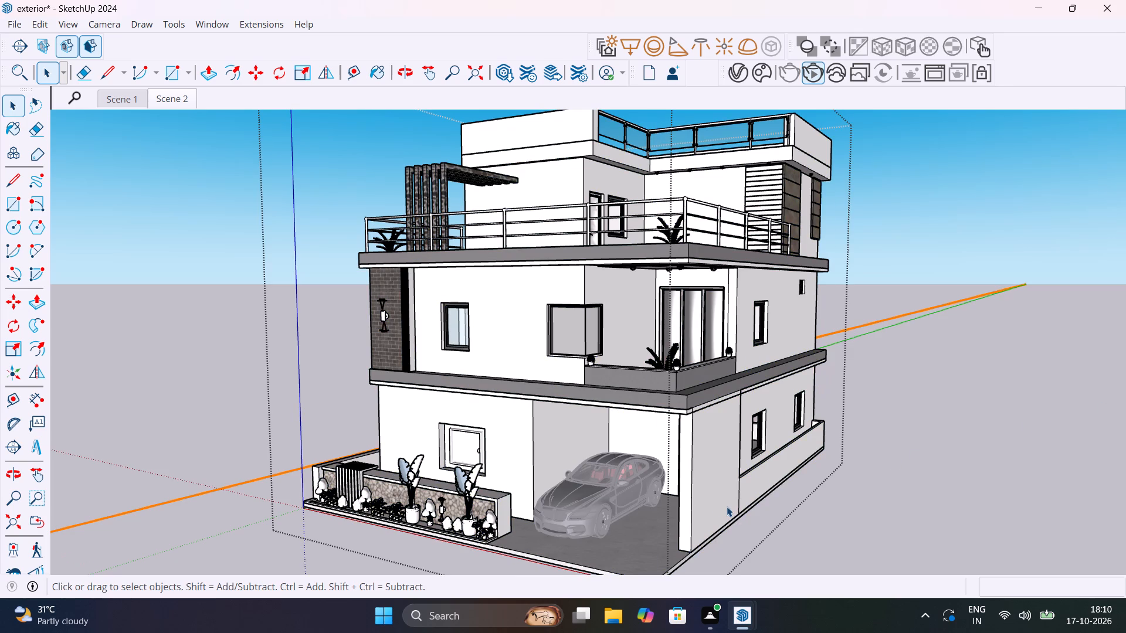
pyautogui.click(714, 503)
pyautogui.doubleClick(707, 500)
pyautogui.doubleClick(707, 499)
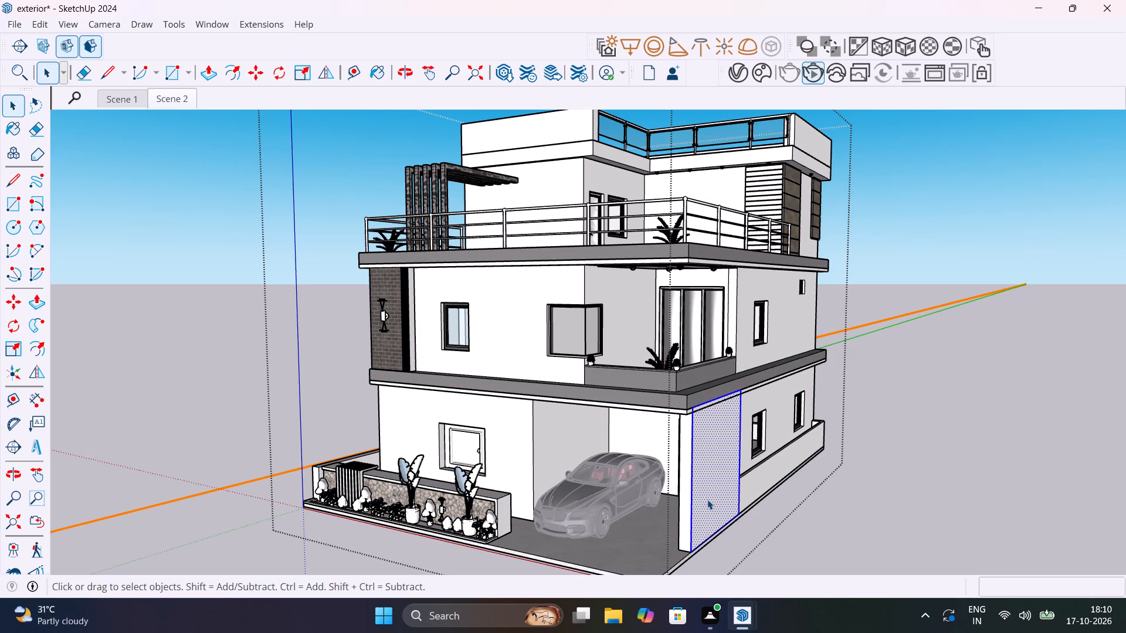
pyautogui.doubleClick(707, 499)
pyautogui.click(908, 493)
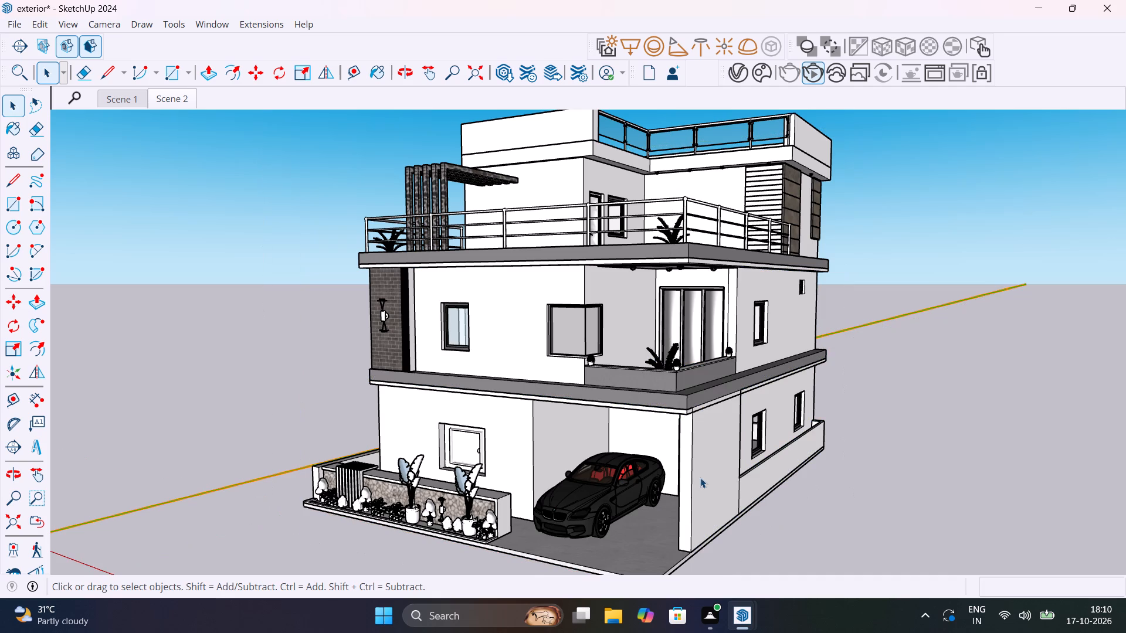
# Explode the house group so that its walls and slabs can be edited directly, and clear the selection.
pyautogui.moveTo(660, 482); pyautogui.dragTo(690, 482)
pyautogui.moveTo(693, 481); pyautogui.dragTo(782, 481, button='middle')
pyautogui.scroll(8, 765, 440)
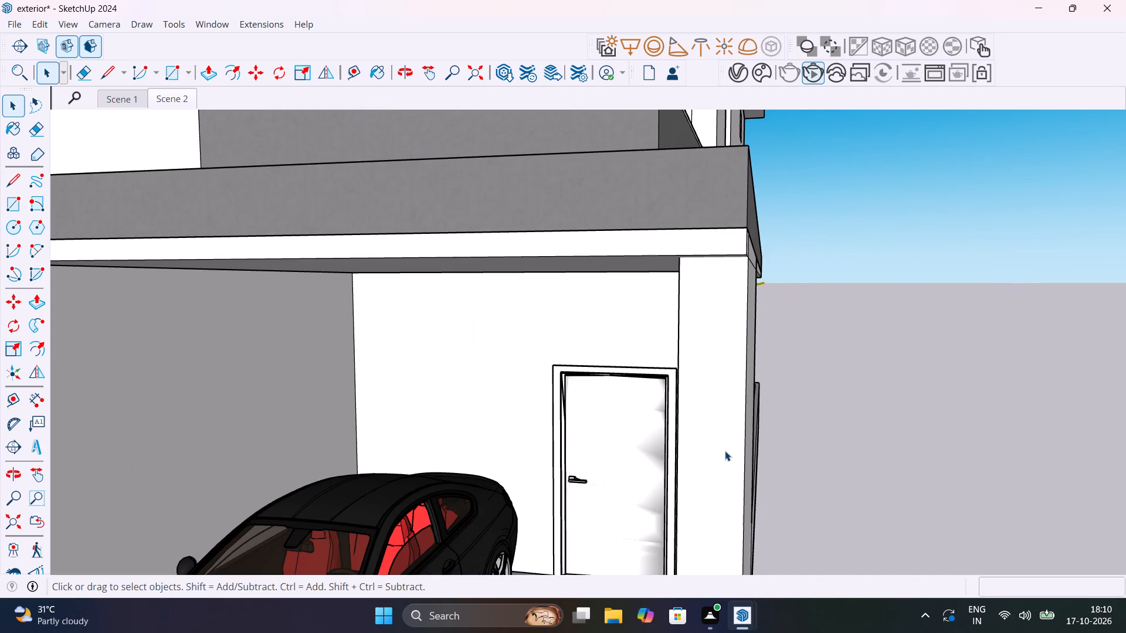
pyautogui.click(721, 459)
pyautogui.scroll(-7, 729, 457)
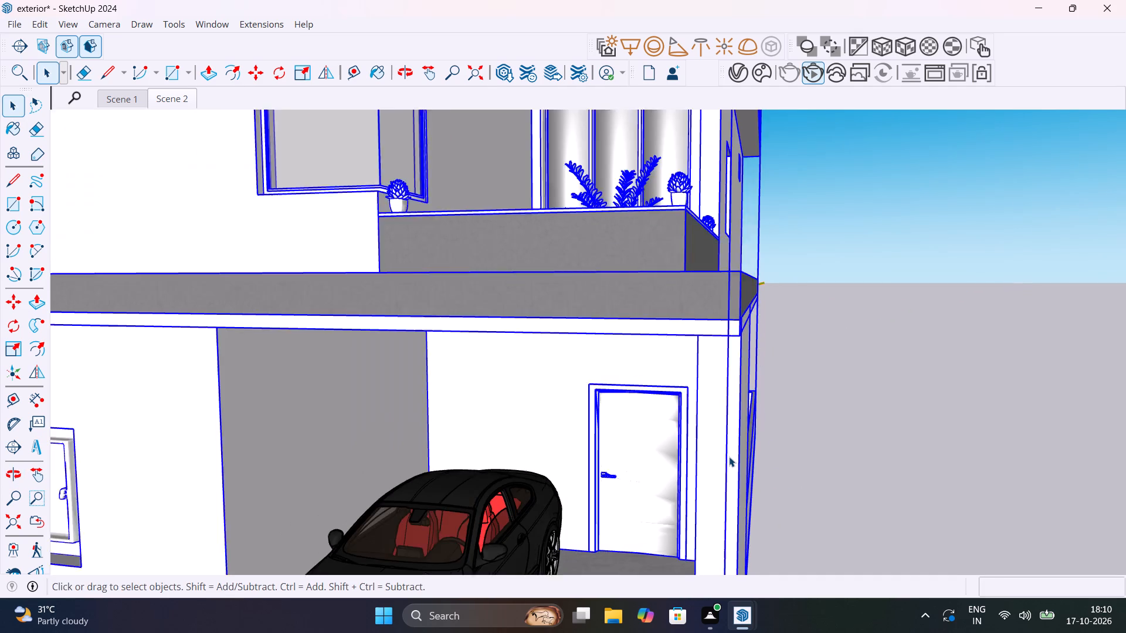
pyautogui.rightClick(729, 457)
pyautogui.click(796, 163)
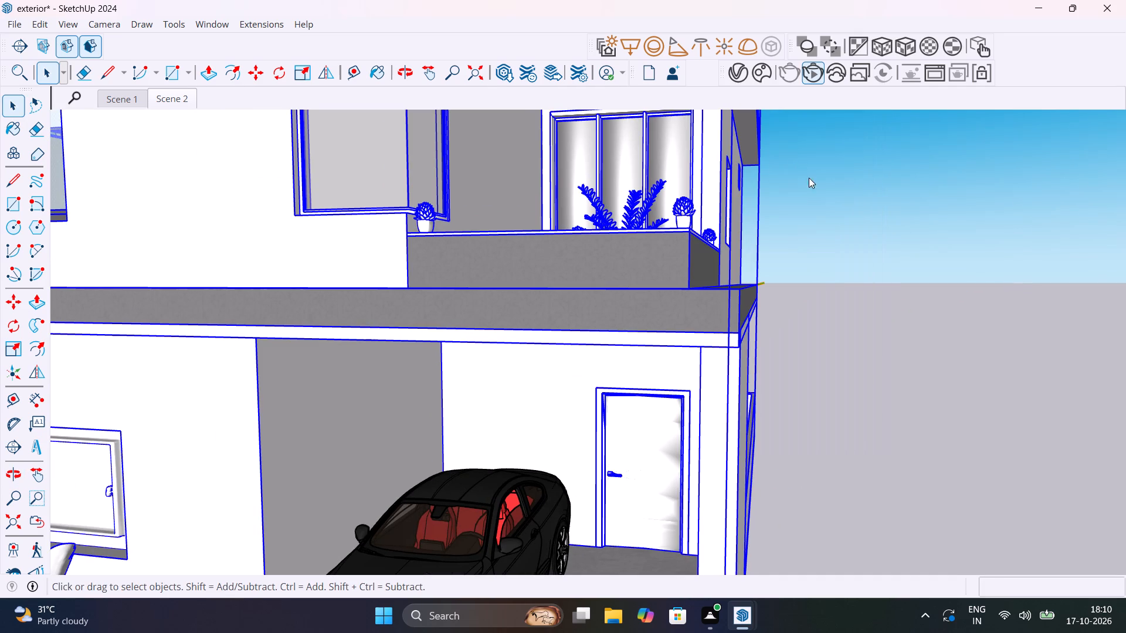
pyautogui.click(837, 279)
pyautogui.moveTo(861, 439); pyautogui.dragTo(842, 508, button='middle')
pyautogui.click(832, 449)
pyautogui.scroll(-11, 868, 425)
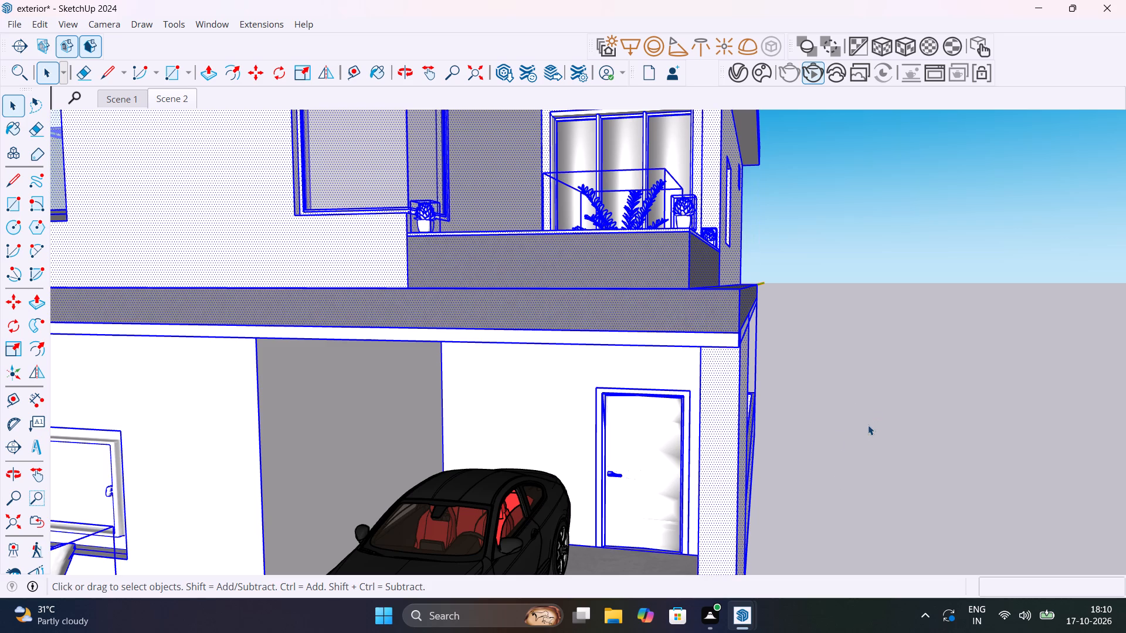
pyautogui.click(792, 436)
pyautogui.scroll(-19, 826, 442)
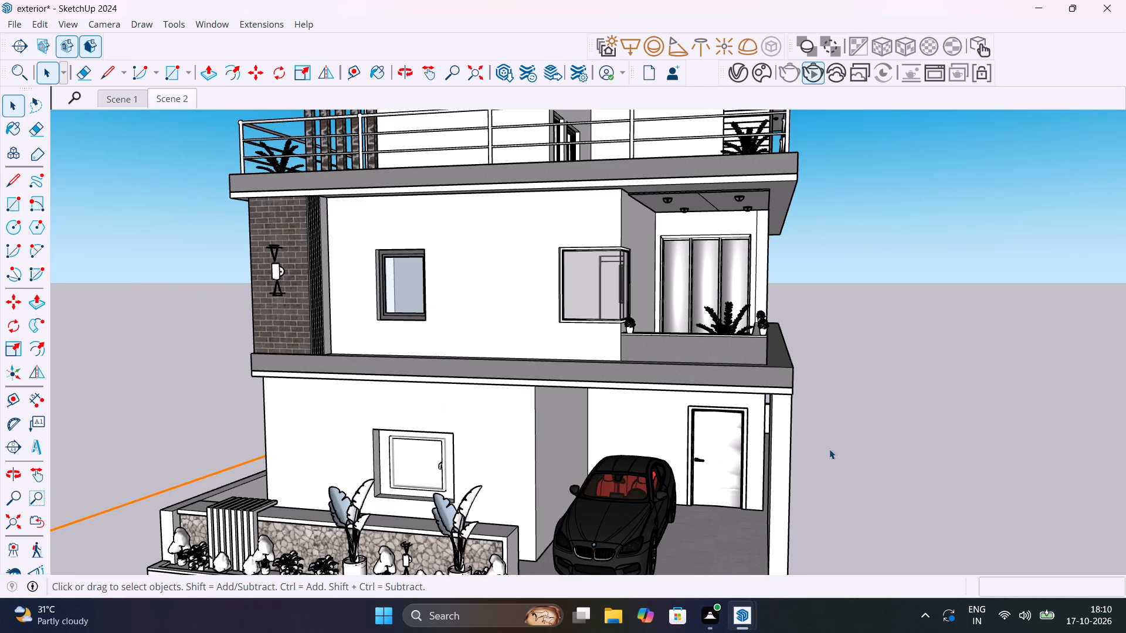
# Push the front end face of the carport's outer side wall back 10' 15/16".
pyautogui.click(771, 480)
pyautogui.tripleClick(775, 481)
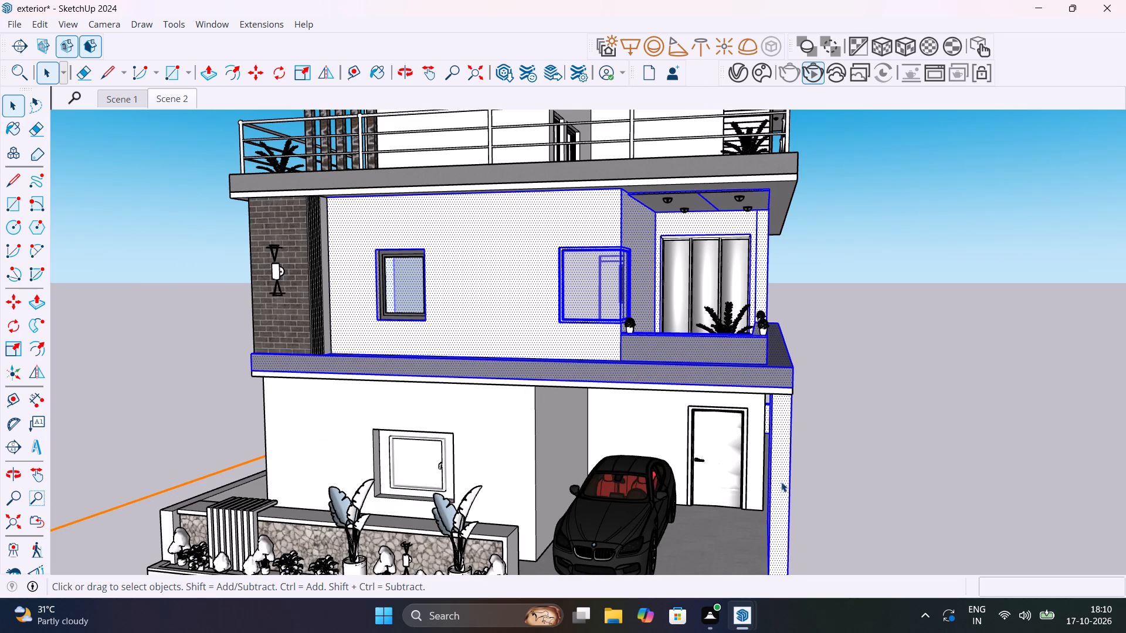
pyautogui.moveTo(782, 482); pyautogui.dragTo(643, 472, button='middle')
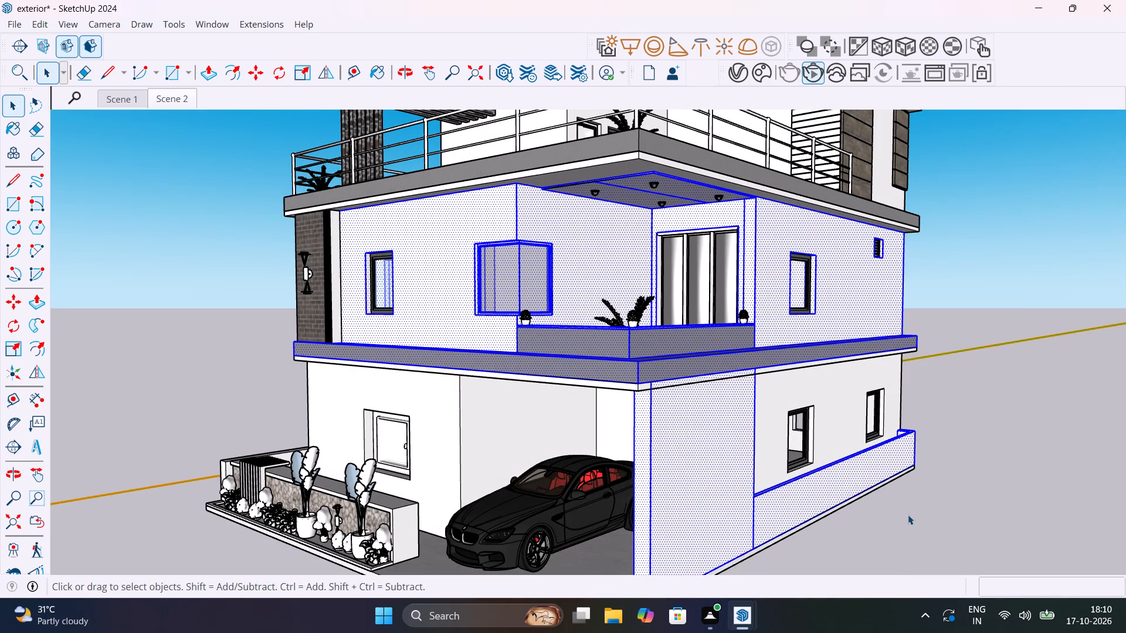
pyautogui.click(970, 519)
pyautogui.doubleClick(646, 505)
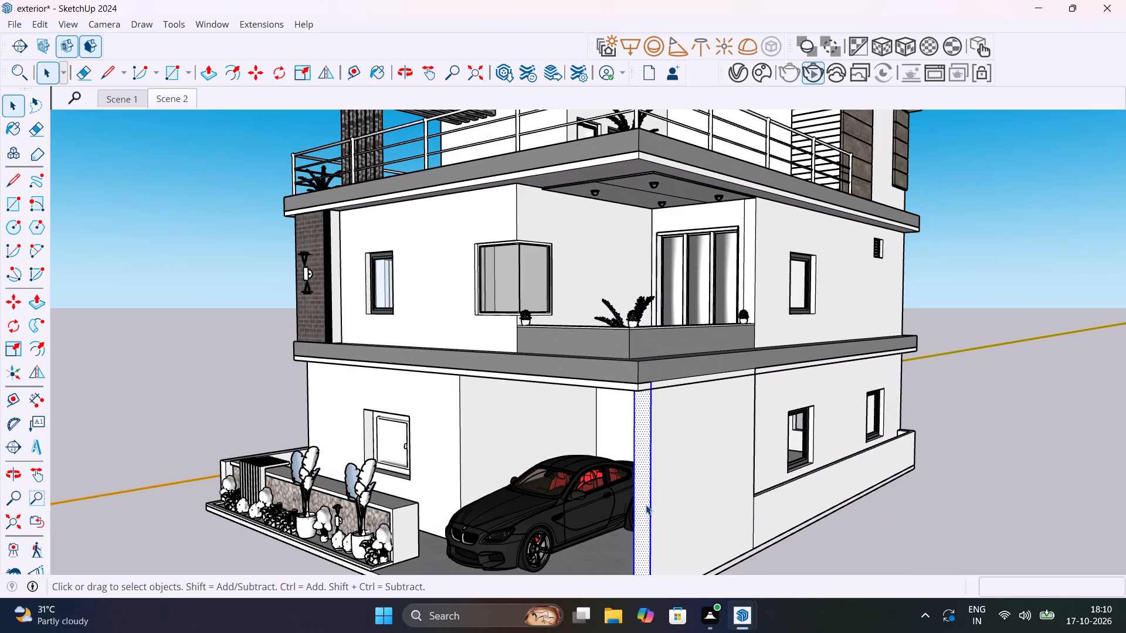
pyautogui.click(646, 508)
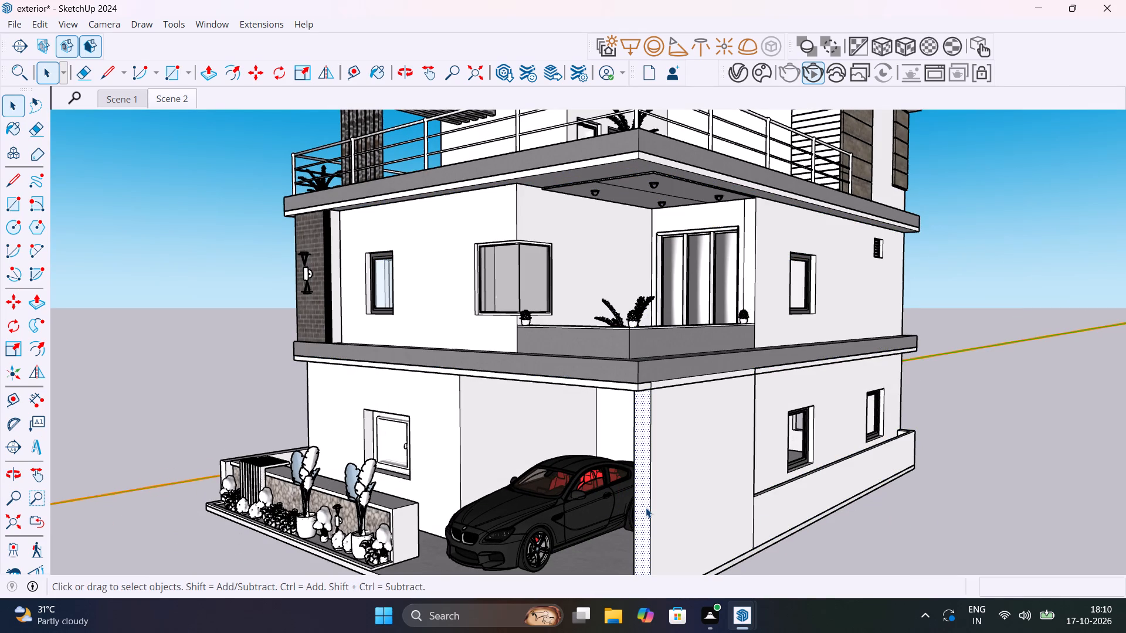
pyautogui.press('p')
pyautogui.click(646, 508)
pyautogui.click(755, 488)
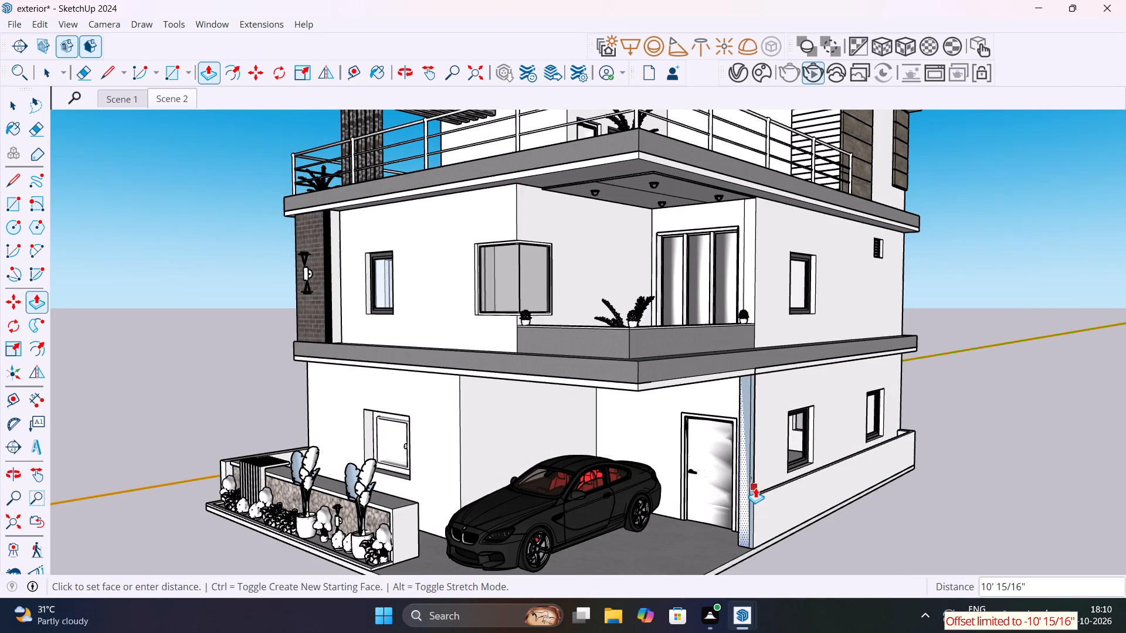
# Move the door on the carport's back wall up 1' along the blue axis from its bottom corner.
pyautogui.moveTo(802, 553); pyautogui.dragTo(949, 571, button='middle')
pyautogui.scroll(-1, 802, 553)
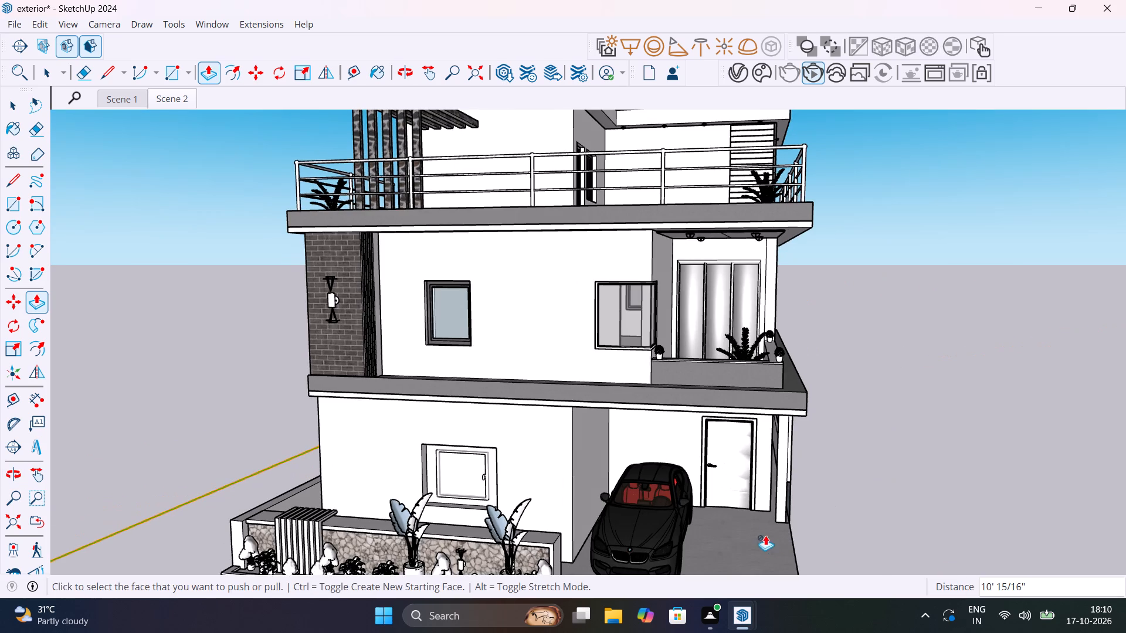
pyautogui.scroll(7, 747, 515)
pyautogui.press('space')
pyautogui.scroll(3, 728, 472)
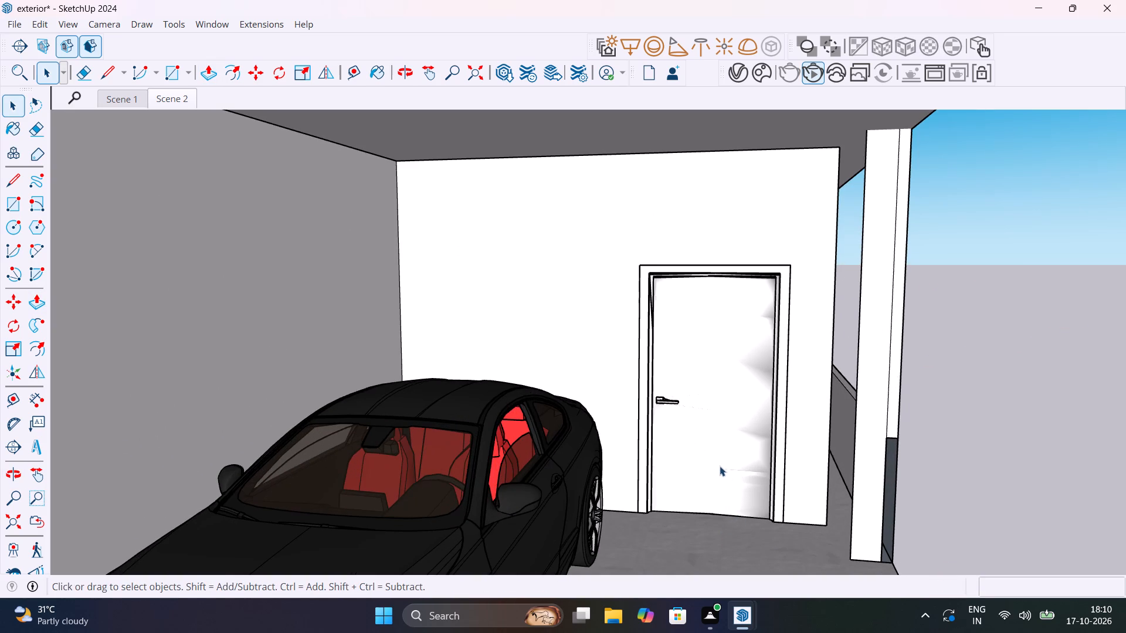
pyautogui.keyDown('shift'); pyautogui.moveTo(723, 460); pyautogui.dragTo(751, 491, button='middle'); pyautogui.keyUp('shift')
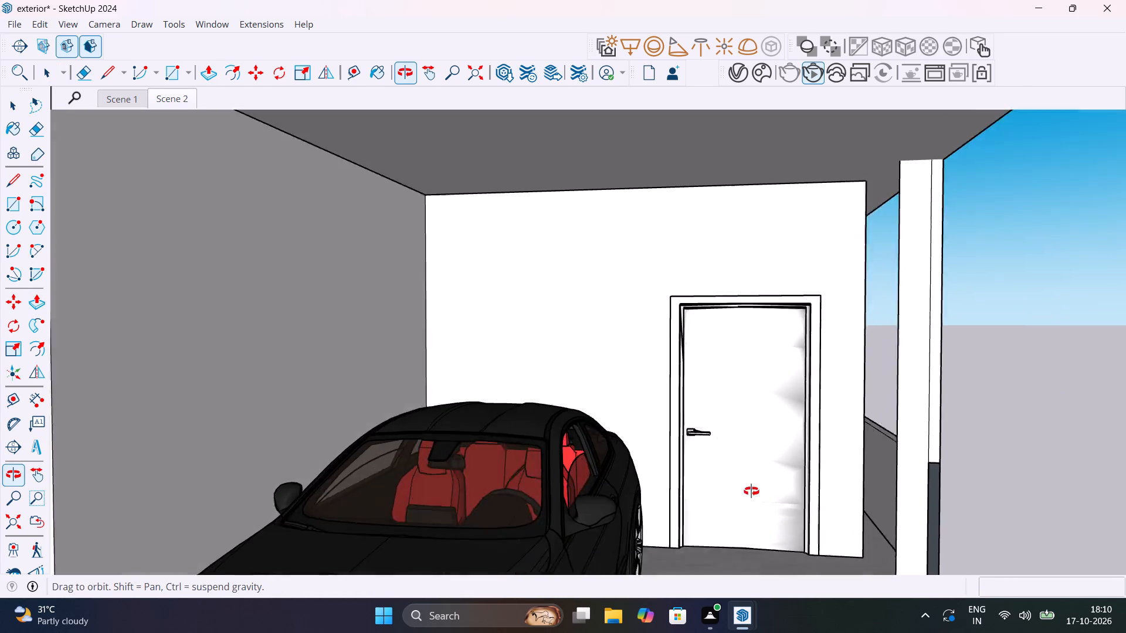
pyautogui.keyDown('shift'); pyautogui.moveTo(751, 491); pyautogui.dragTo(753, 479, button='middle'); pyautogui.keyUp('shift')
pyautogui.click(751, 478)
pyautogui.press('s')
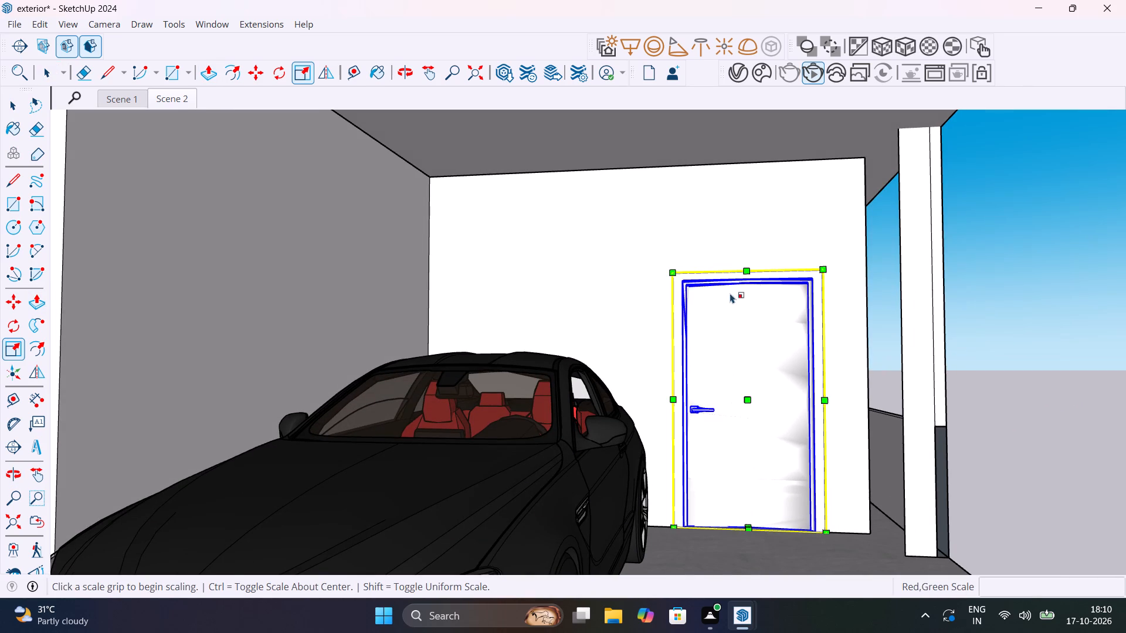
pyautogui.press('m')
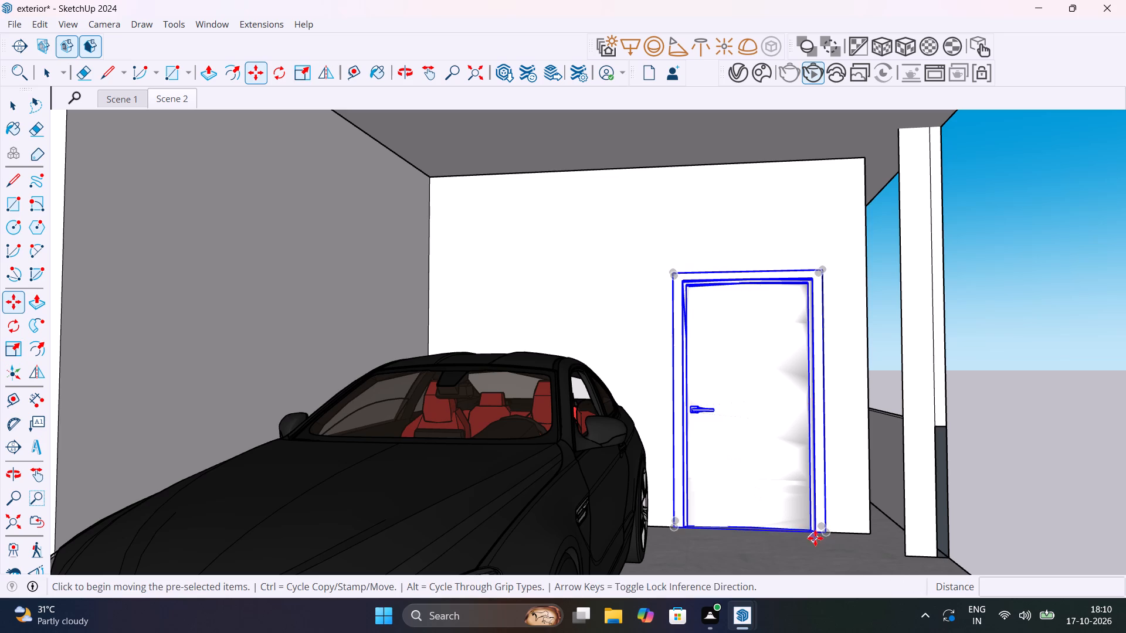
pyautogui.click(822, 531)
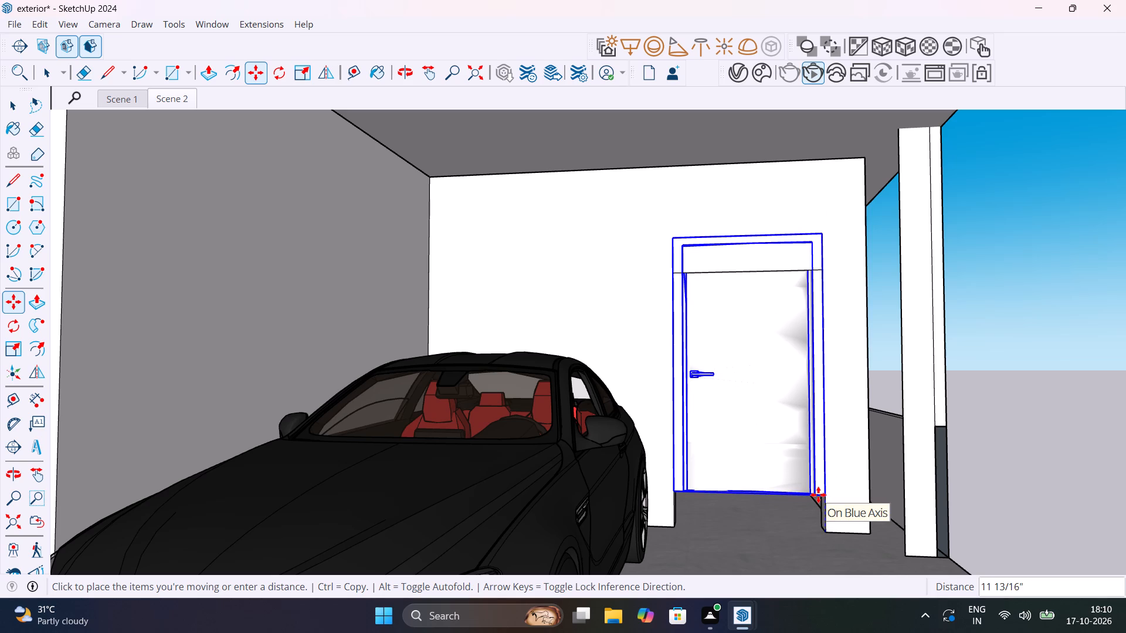
pyautogui.write("1'")
pyautogui.press('Return')
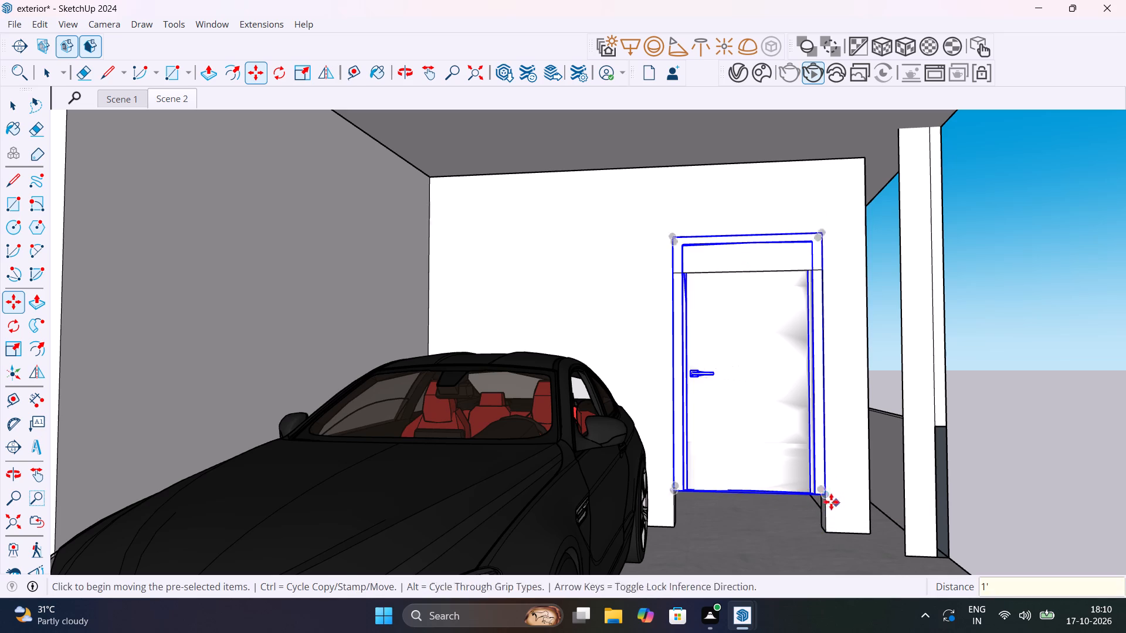
# Scale the carport door down in height from its top edge to match the top of the wall opening.
pyautogui.press('space')
pyautogui.click(694, 394)
pyautogui.press('s')
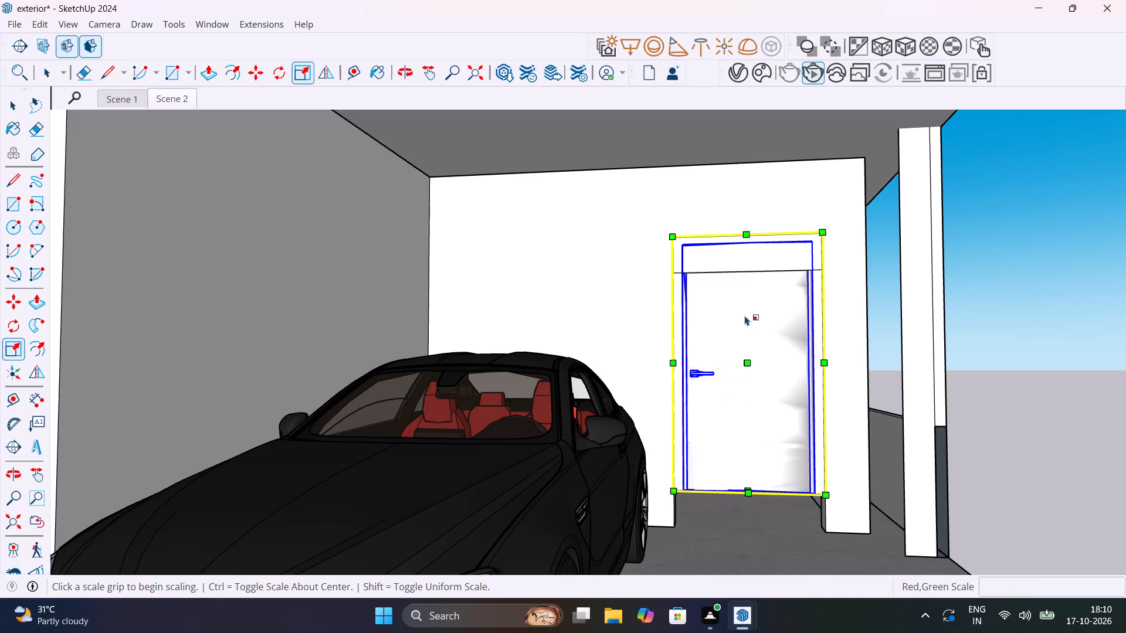
pyautogui.scroll(1, 745, 238)
pyautogui.moveTo(747, 254); pyautogui.dragTo(777, 317, button='middle')
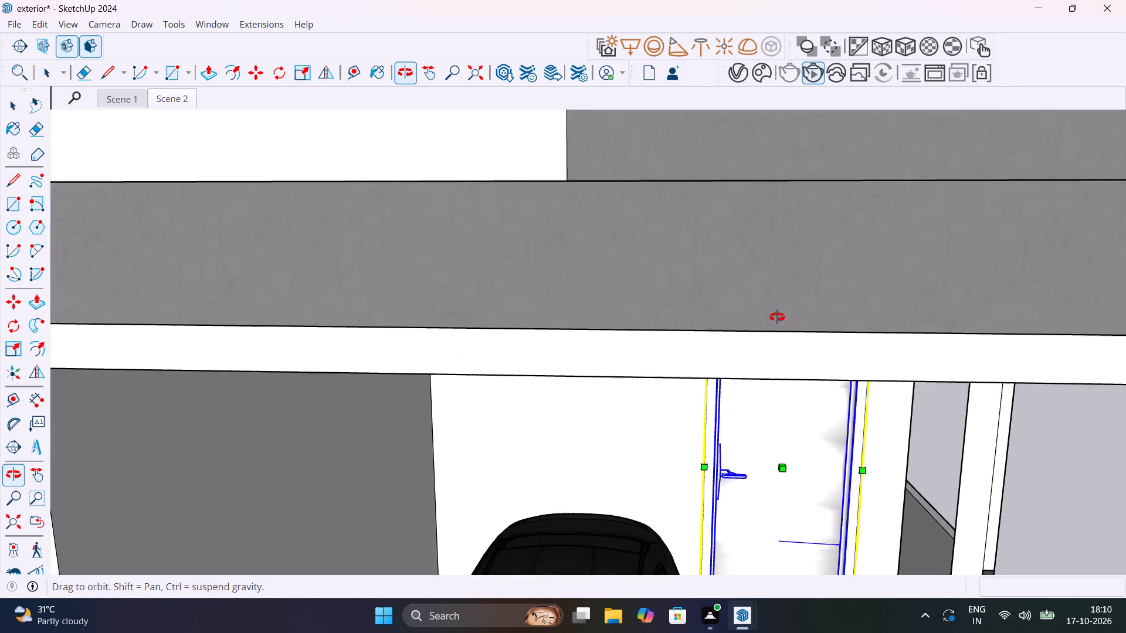
pyautogui.moveTo(777, 317); pyautogui.dragTo(782, 307, button='middle')
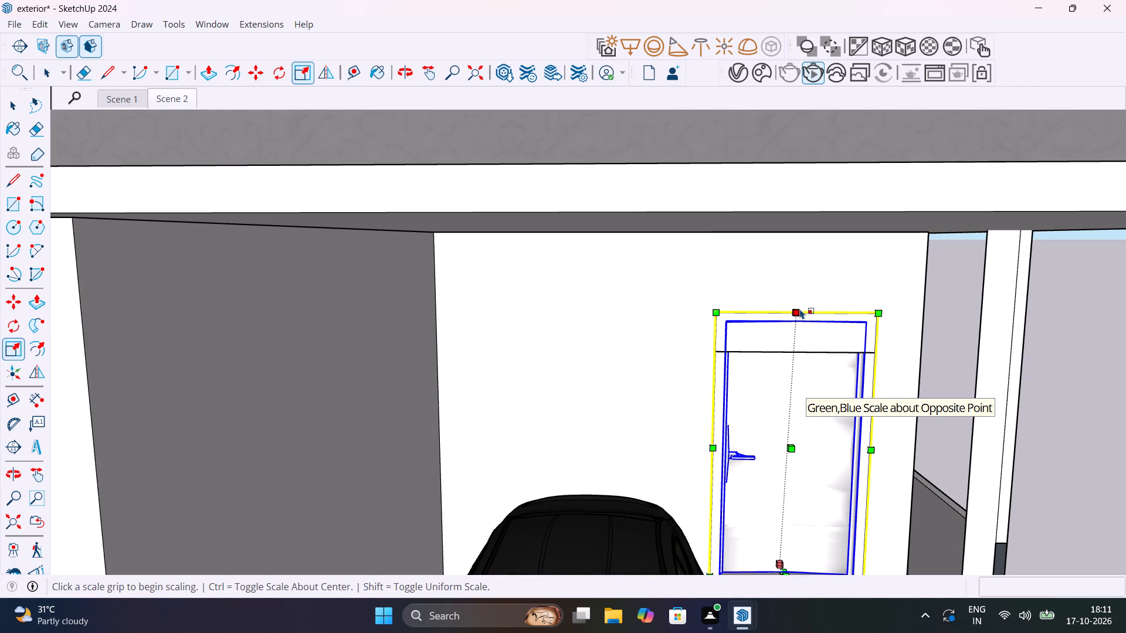
pyautogui.click(800, 309)
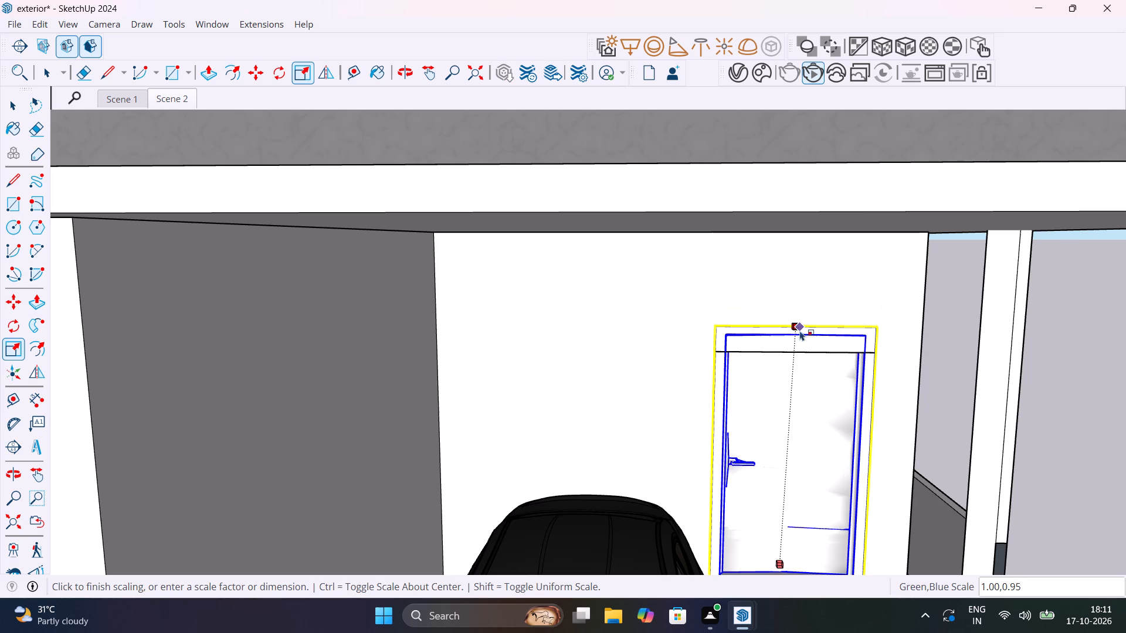
pyautogui.click(798, 353)
pyautogui.scroll(-4, 800, 365)
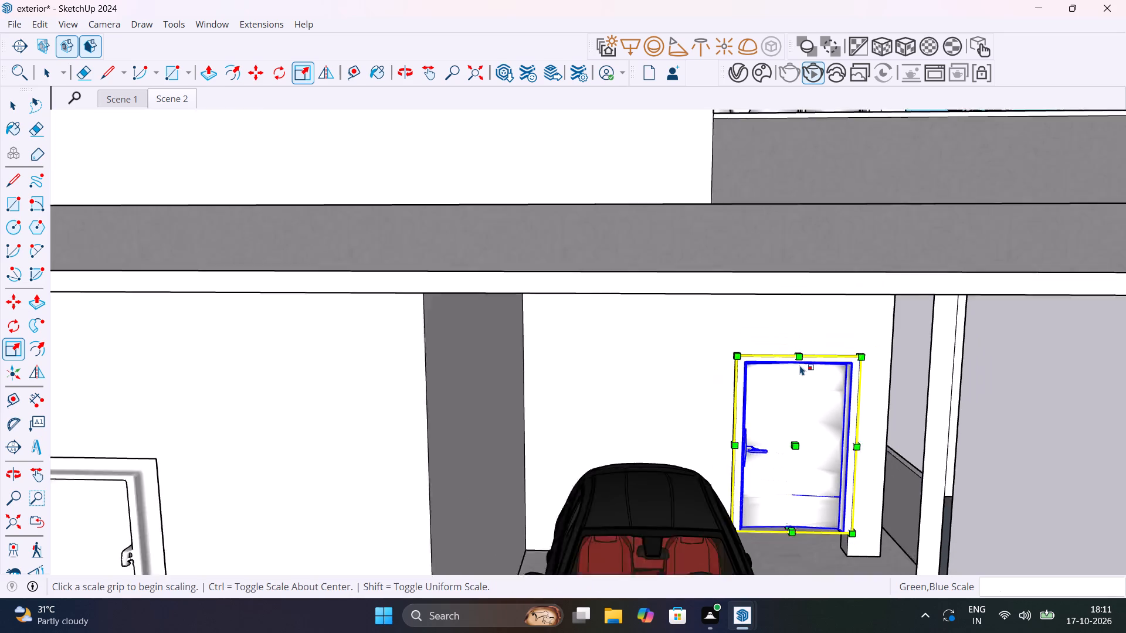
pyautogui.scroll(-1, 800, 365)
pyautogui.moveTo(820, 420); pyautogui.dragTo(743, 305, button='middle')
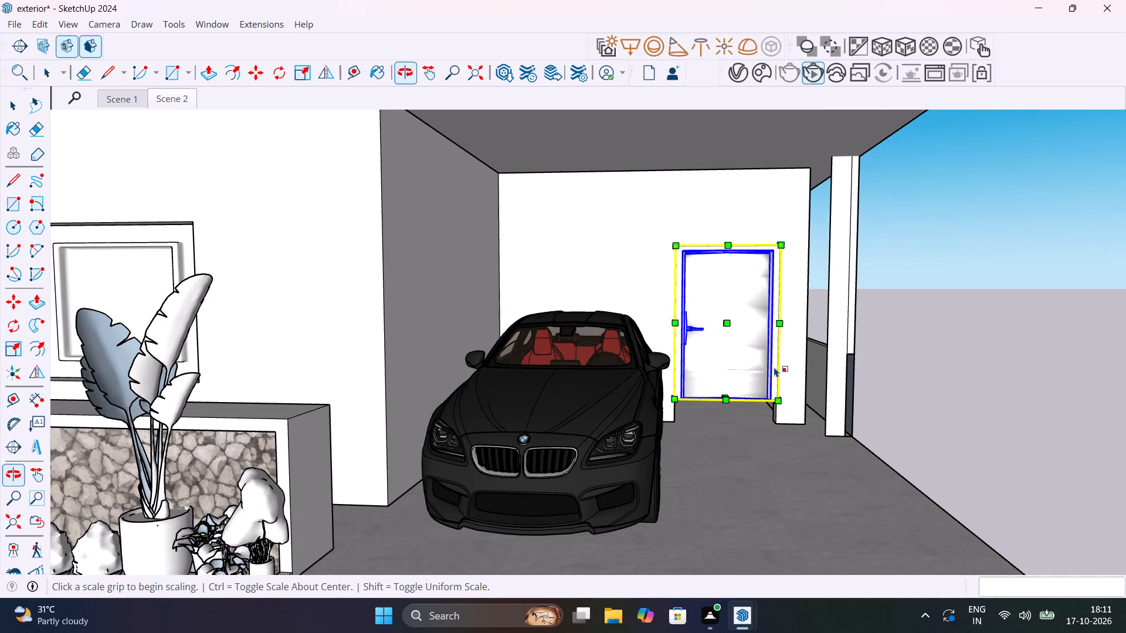
pyautogui.scroll(4, 771, 377)
pyautogui.press('space')
# Examine the carport door's bottom edge and the floor beneath it from several angles.
pyautogui.moveTo(739, 428); pyautogui.dragTo(749, 363, button='middle')
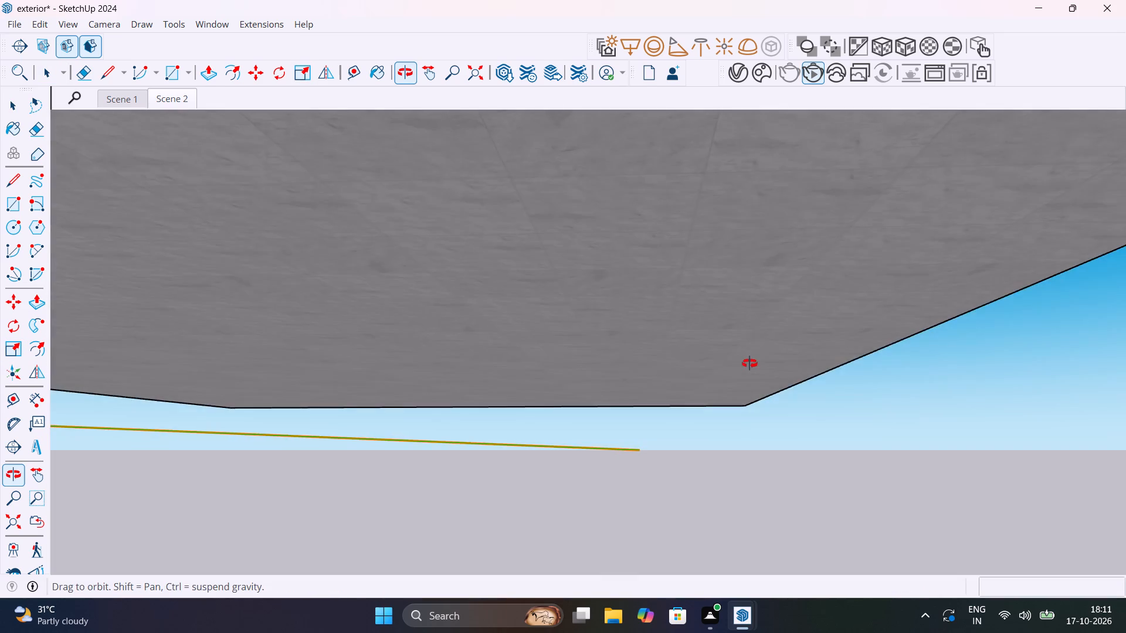
pyautogui.moveTo(749, 363); pyautogui.dragTo(758, 411, button='middle')
pyautogui.scroll(4, 777, 396)
pyautogui.moveTo(821, 374); pyautogui.dragTo(775, 355, button='middle')
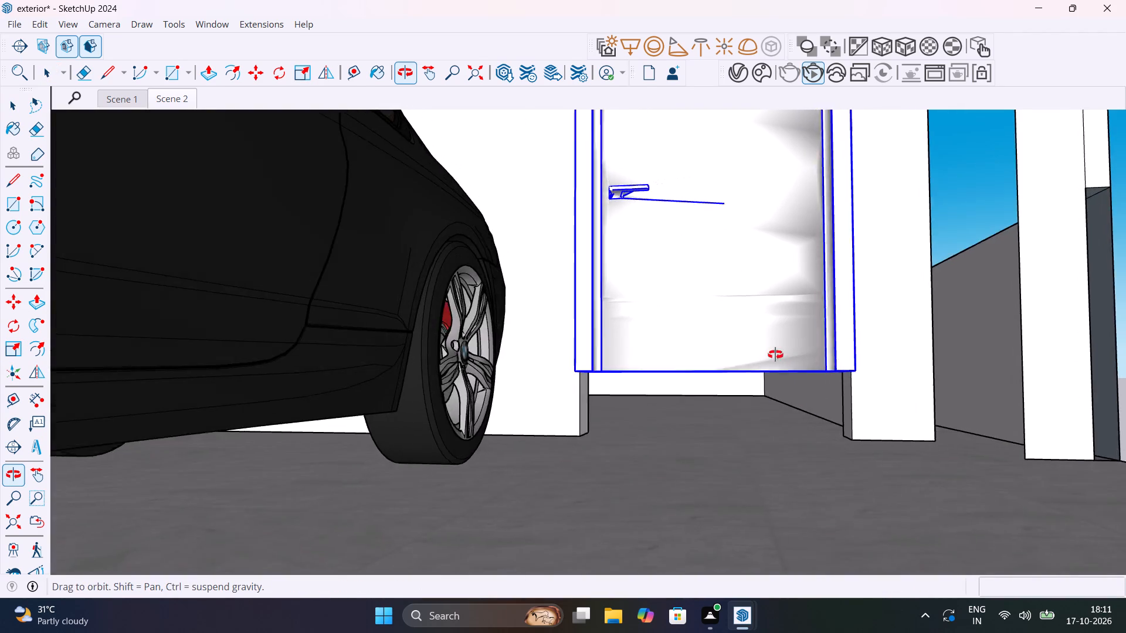
pyautogui.moveTo(775, 355); pyautogui.dragTo(745, 423, button='middle')
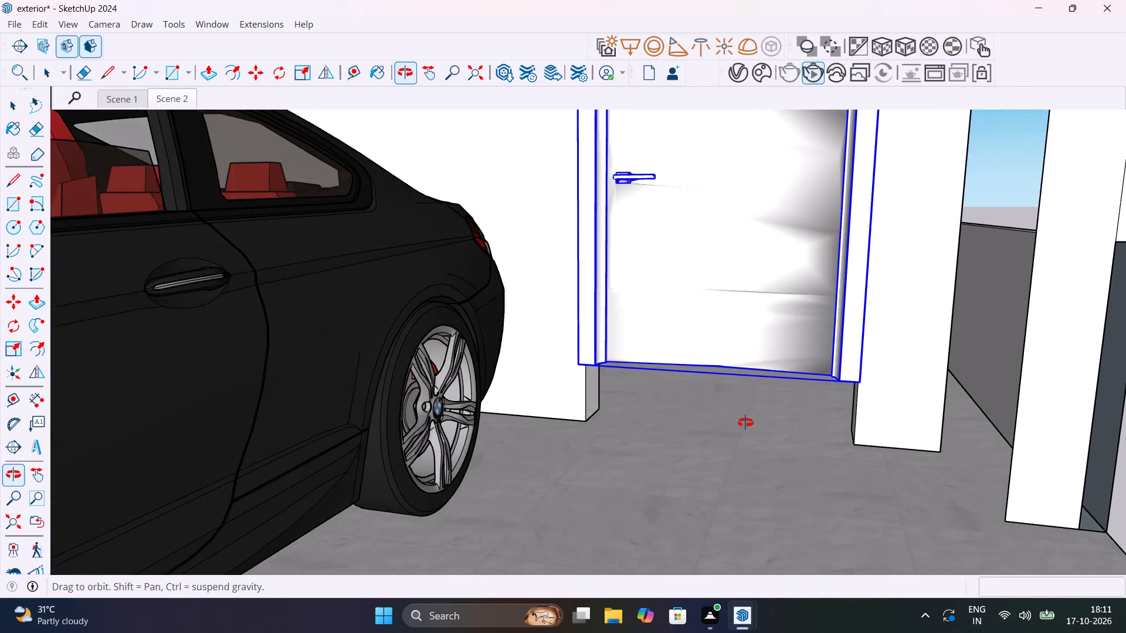
pyautogui.moveTo(745, 423); pyautogui.dragTo(730, 455, button='middle')
pyautogui.moveTo(865, 364); pyautogui.dragTo(872, 379, button='middle')
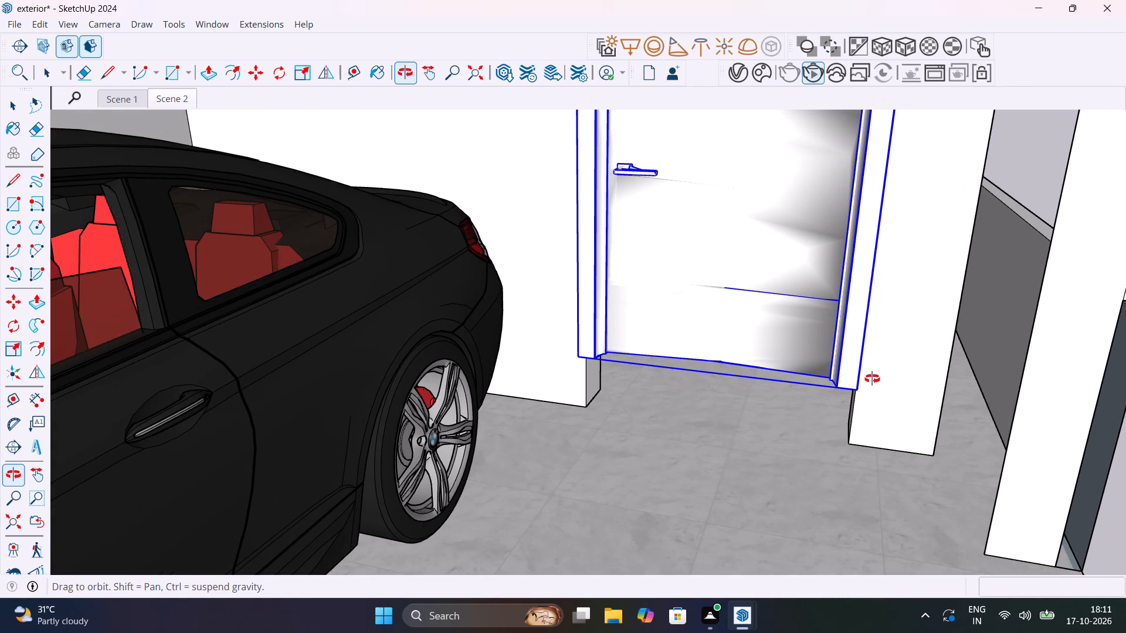
pyautogui.moveTo(872, 379); pyautogui.dragTo(880, 479, button='middle')
pyautogui.scroll(-5, 835, 352)
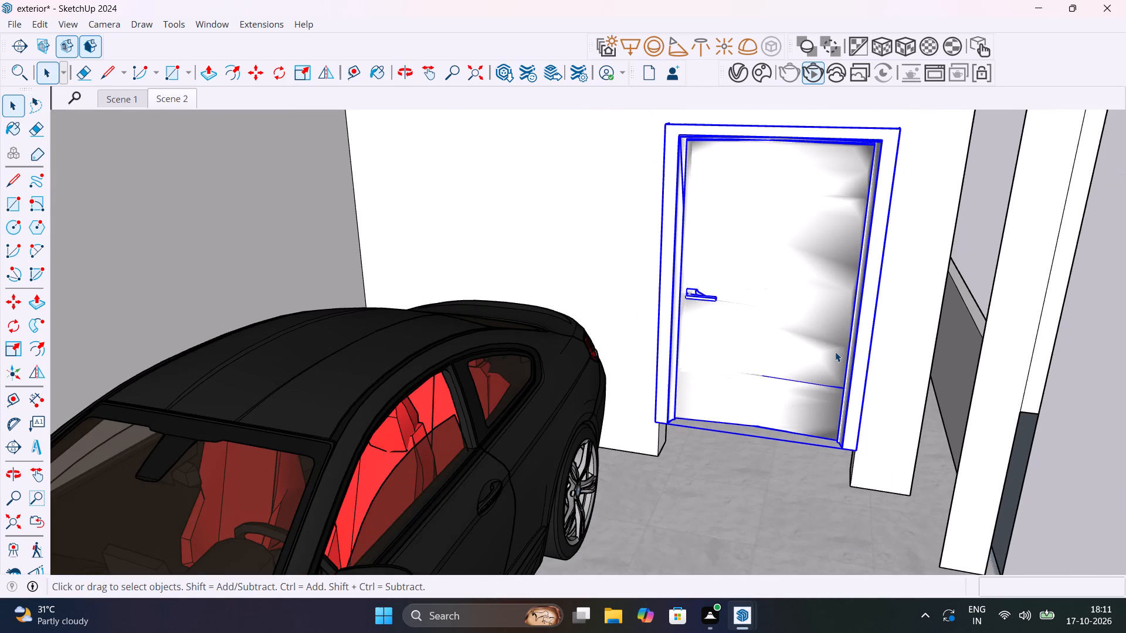
pyautogui.scroll(-3, 835, 352)
pyautogui.keyDown('shift'); pyautogui.moveTo(835, 352); pyautogui.dragTo(859, 472, button='middle'); pyautogui.keyUp('shift')
pyautogui.keyDown('shift'); pyautogui.moveTo(785, 358); pyautogui.dragTo(830, 518, button='middle'); pyautogui.keyUp('shift')
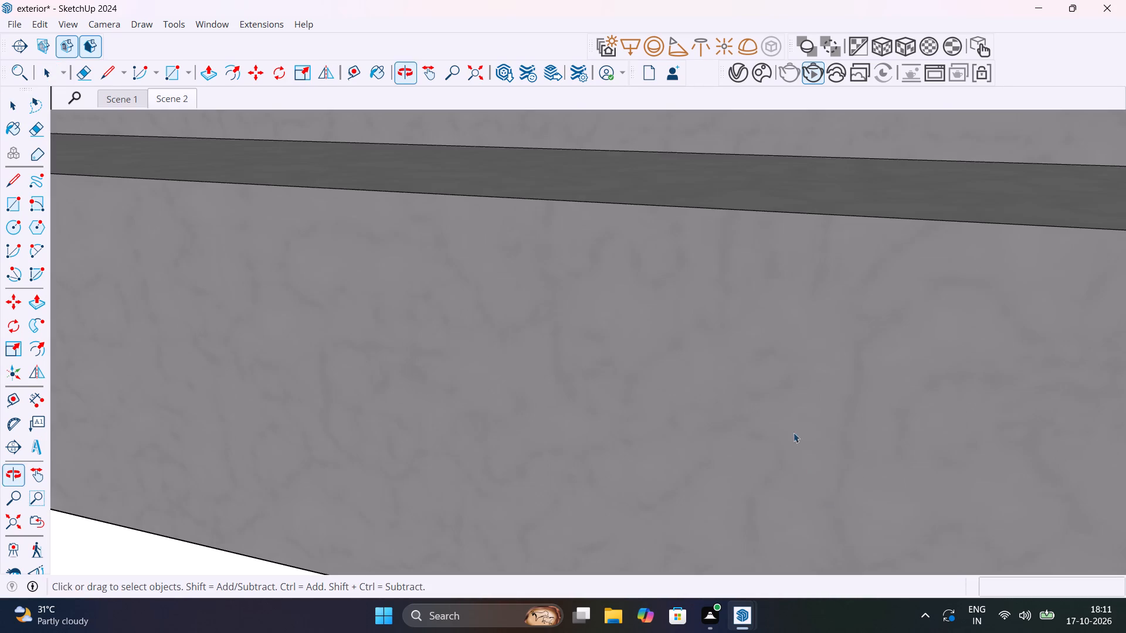
pyautogui.scroll(-20, 796, 395)
pyautogui.scroll(-4, 796, 395)
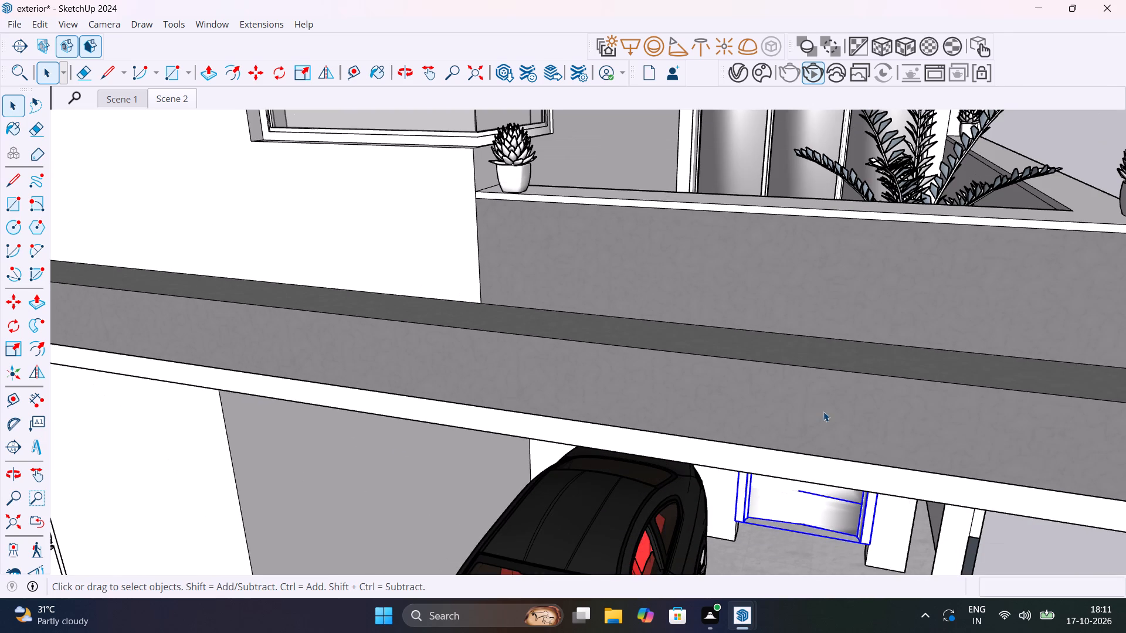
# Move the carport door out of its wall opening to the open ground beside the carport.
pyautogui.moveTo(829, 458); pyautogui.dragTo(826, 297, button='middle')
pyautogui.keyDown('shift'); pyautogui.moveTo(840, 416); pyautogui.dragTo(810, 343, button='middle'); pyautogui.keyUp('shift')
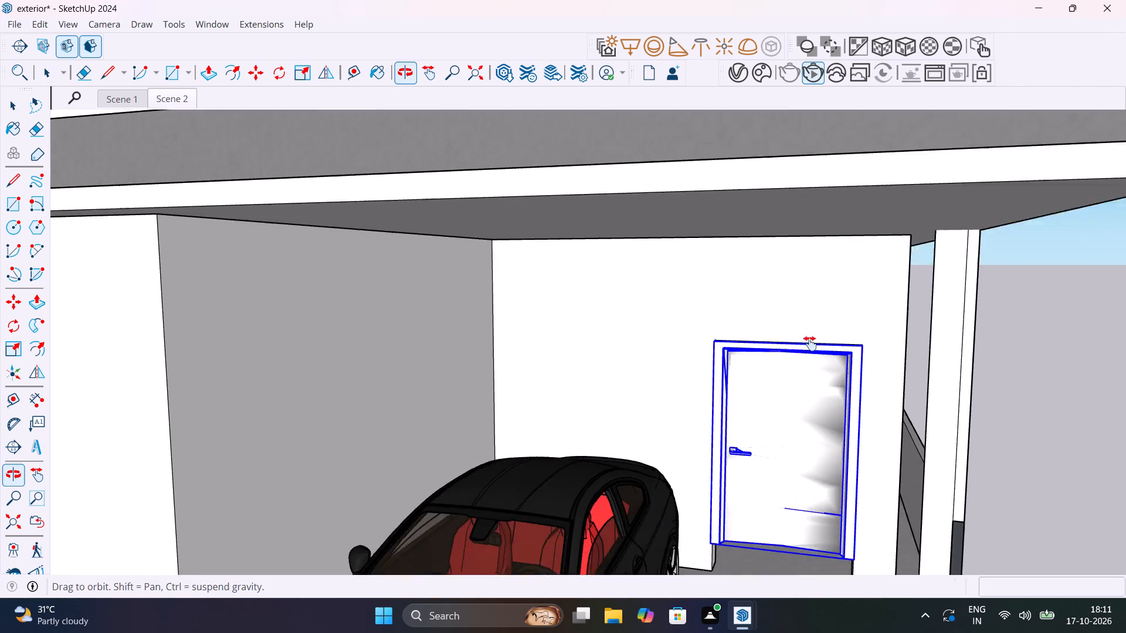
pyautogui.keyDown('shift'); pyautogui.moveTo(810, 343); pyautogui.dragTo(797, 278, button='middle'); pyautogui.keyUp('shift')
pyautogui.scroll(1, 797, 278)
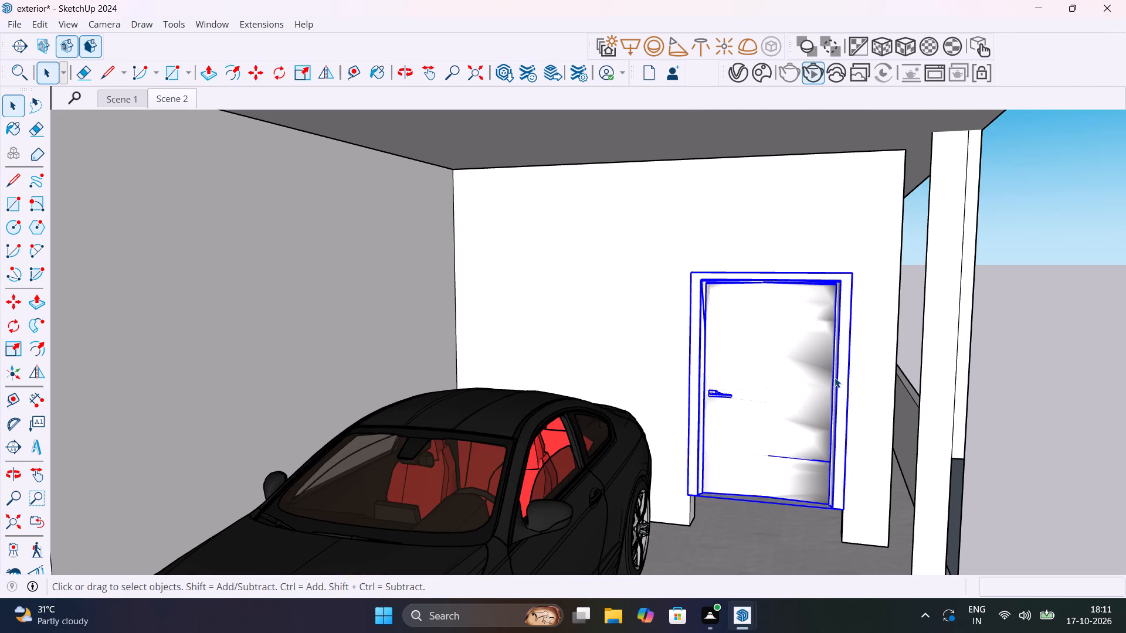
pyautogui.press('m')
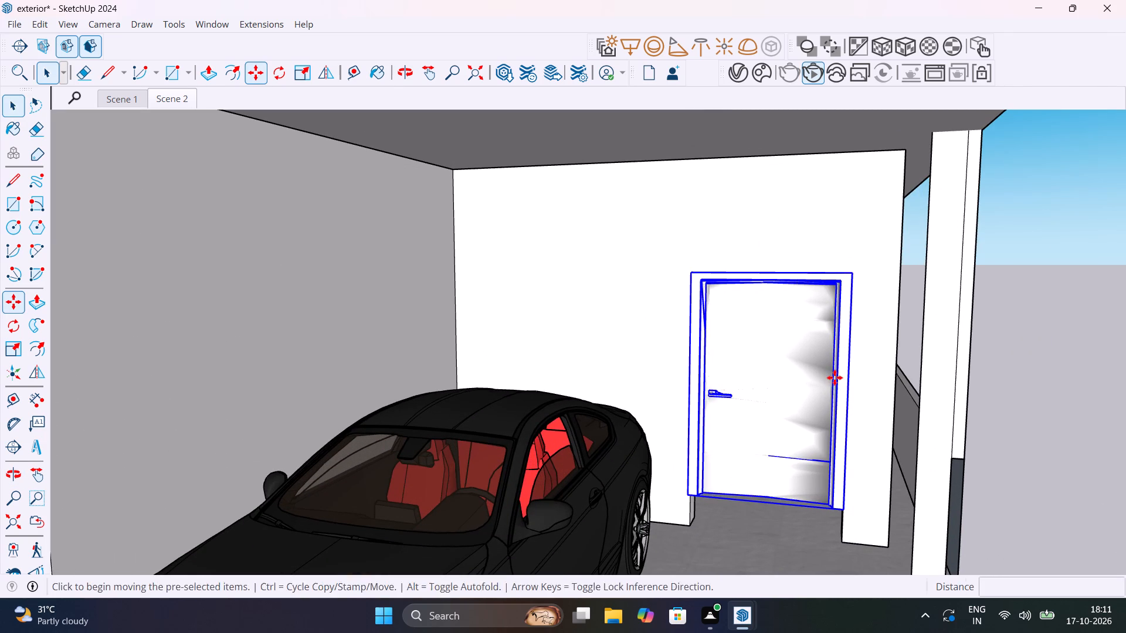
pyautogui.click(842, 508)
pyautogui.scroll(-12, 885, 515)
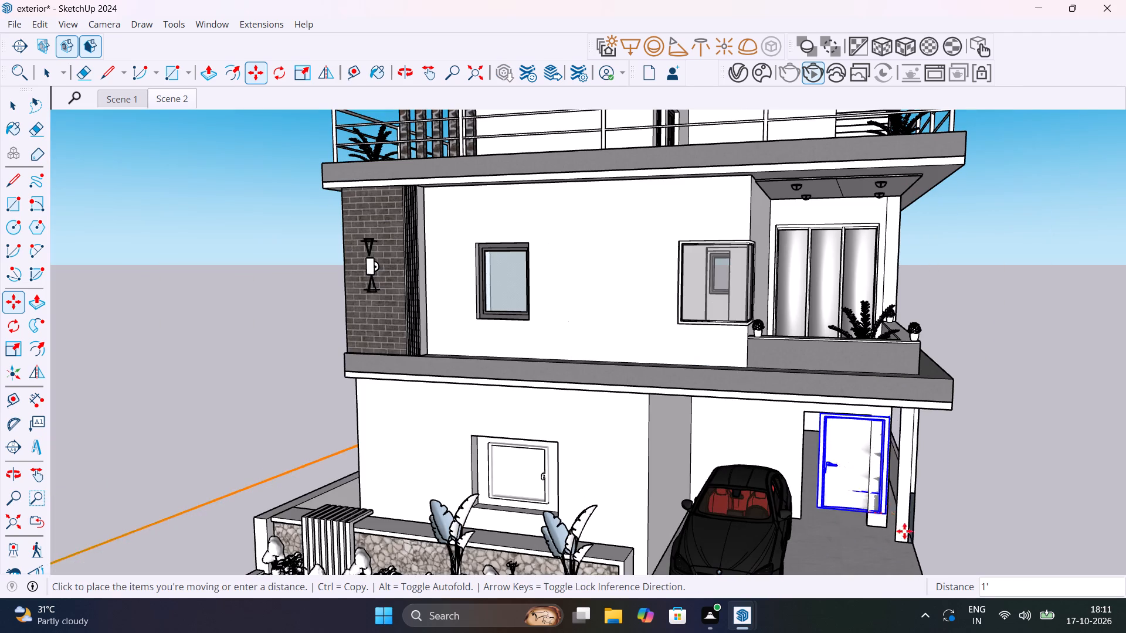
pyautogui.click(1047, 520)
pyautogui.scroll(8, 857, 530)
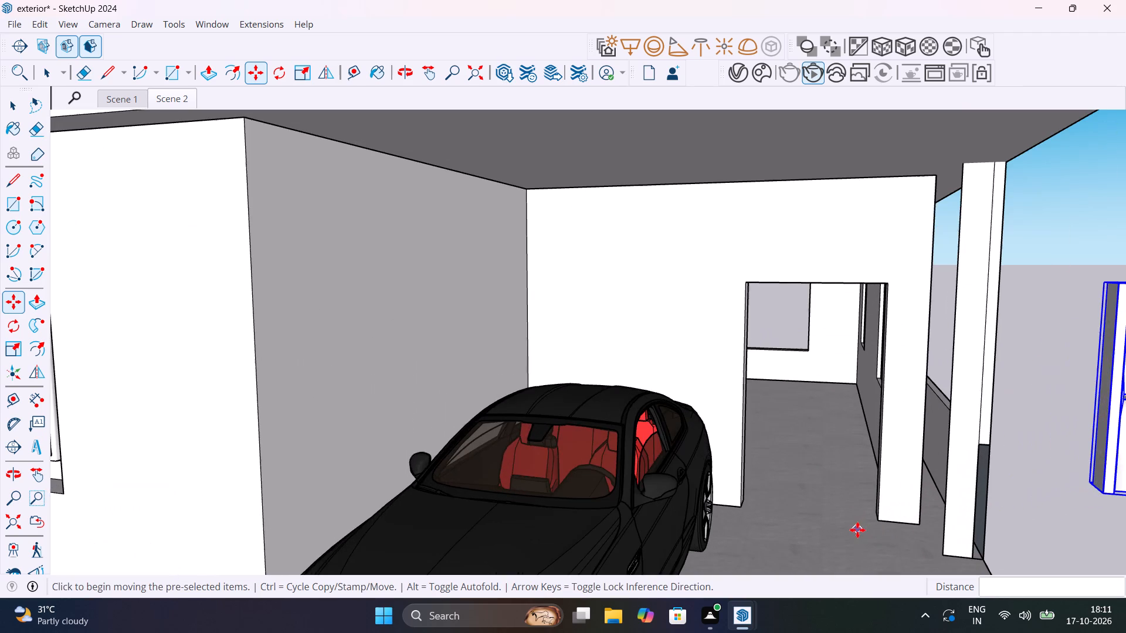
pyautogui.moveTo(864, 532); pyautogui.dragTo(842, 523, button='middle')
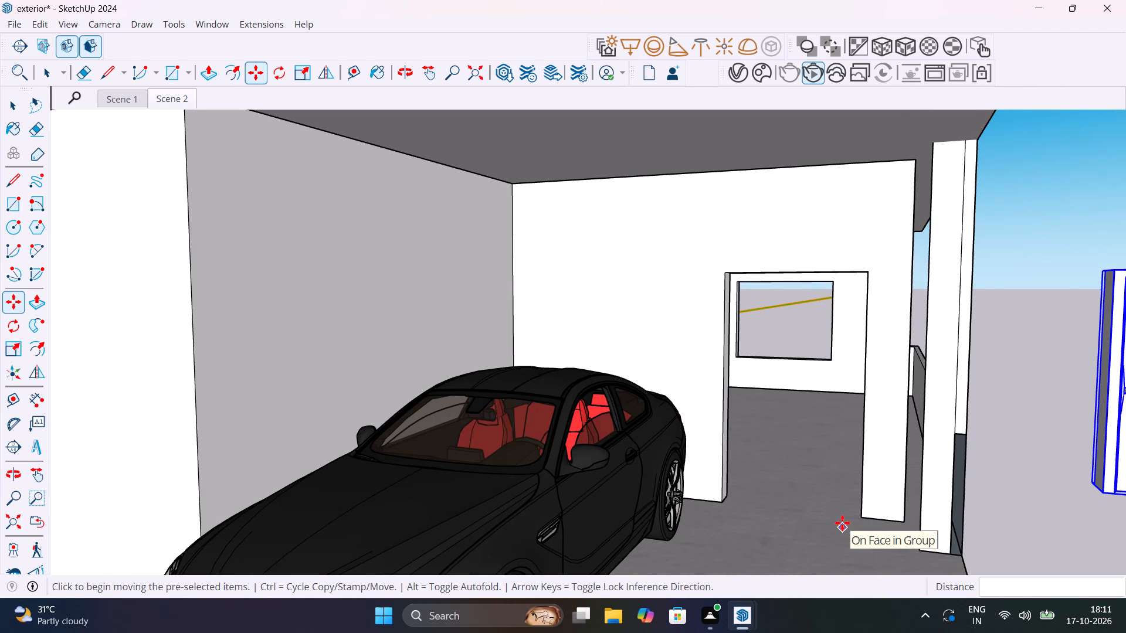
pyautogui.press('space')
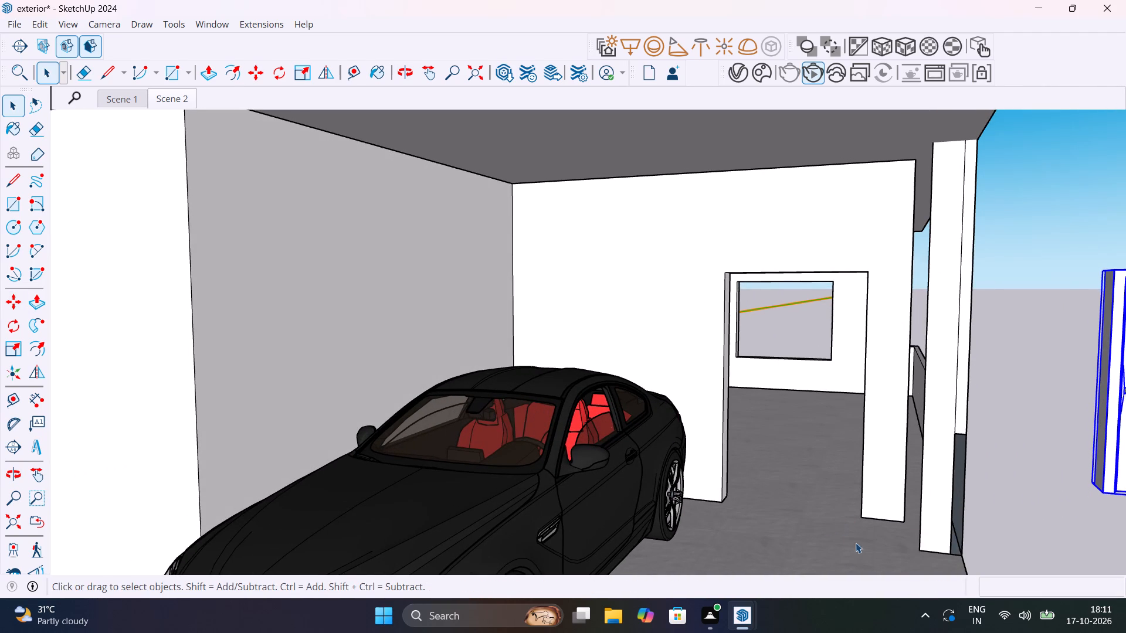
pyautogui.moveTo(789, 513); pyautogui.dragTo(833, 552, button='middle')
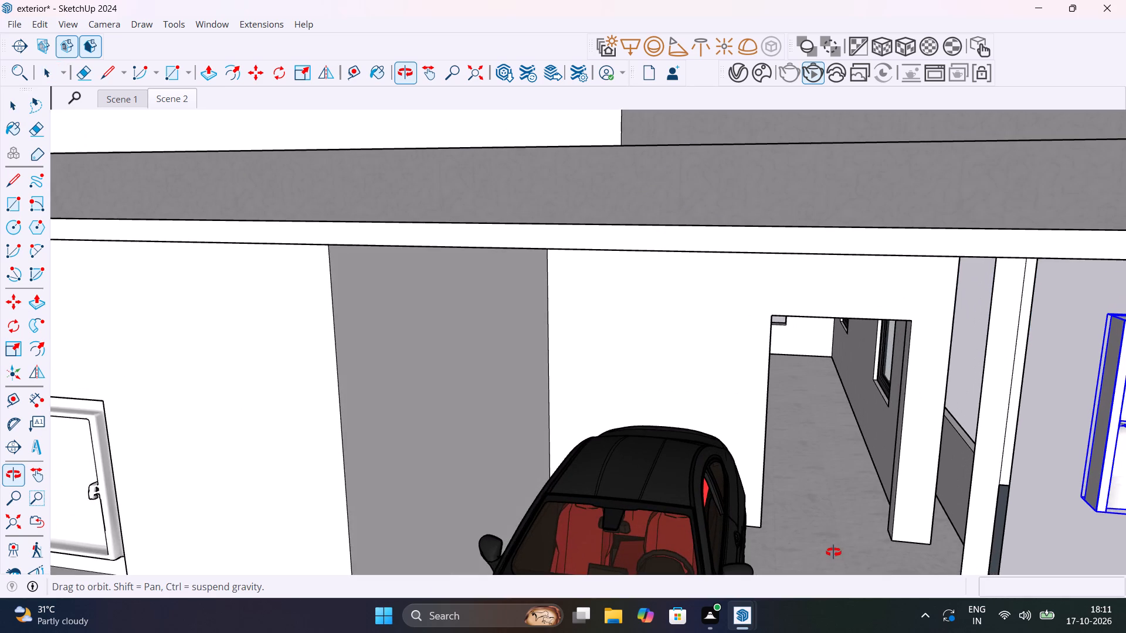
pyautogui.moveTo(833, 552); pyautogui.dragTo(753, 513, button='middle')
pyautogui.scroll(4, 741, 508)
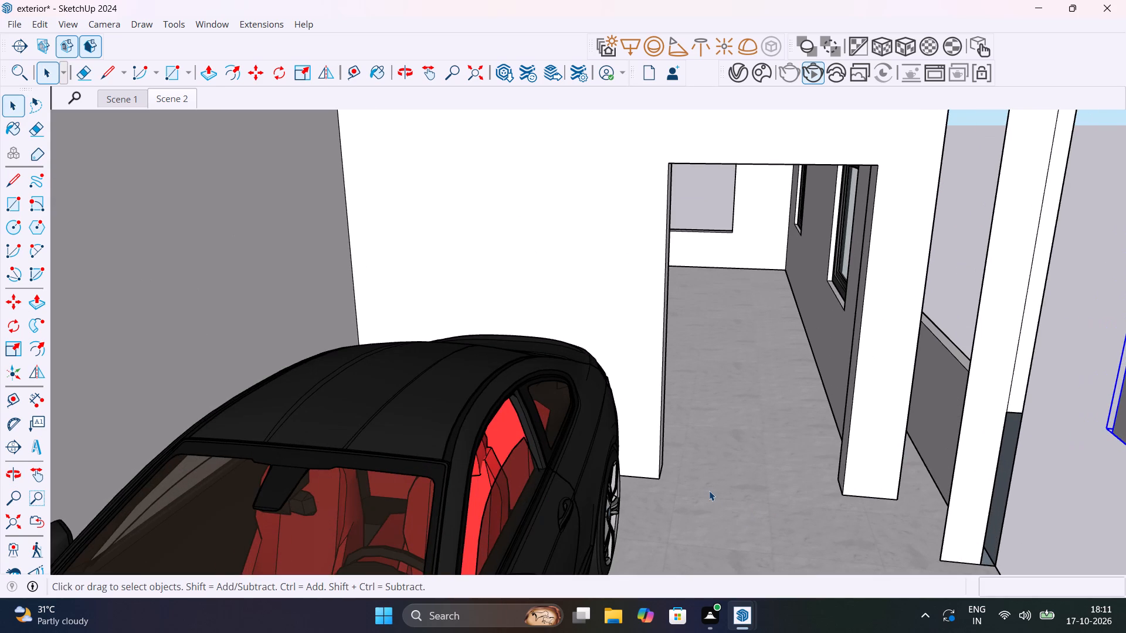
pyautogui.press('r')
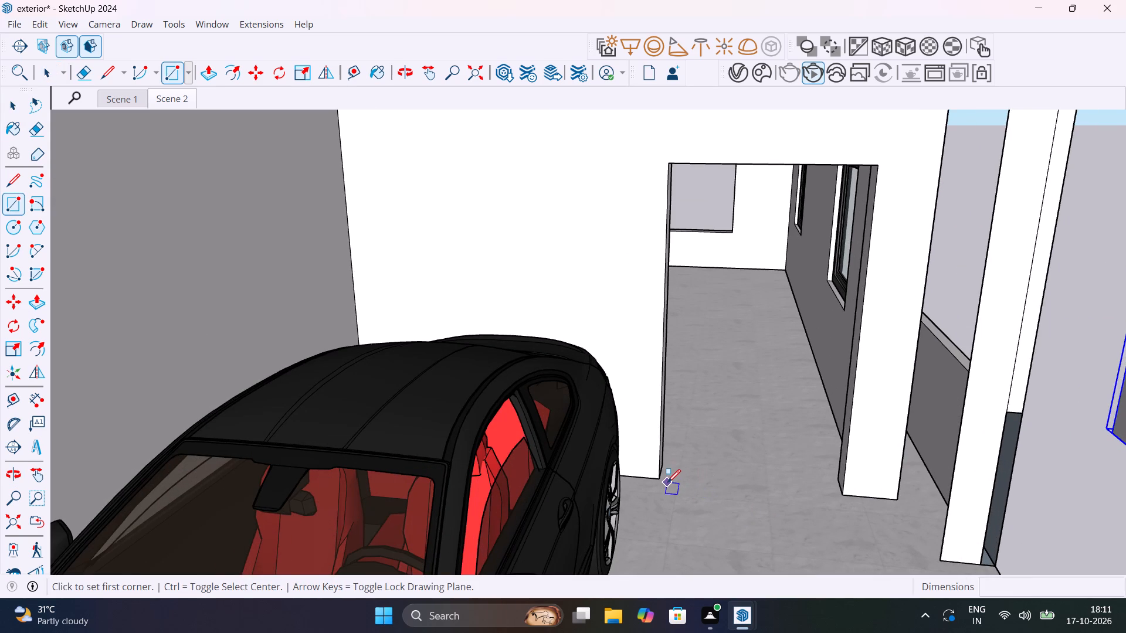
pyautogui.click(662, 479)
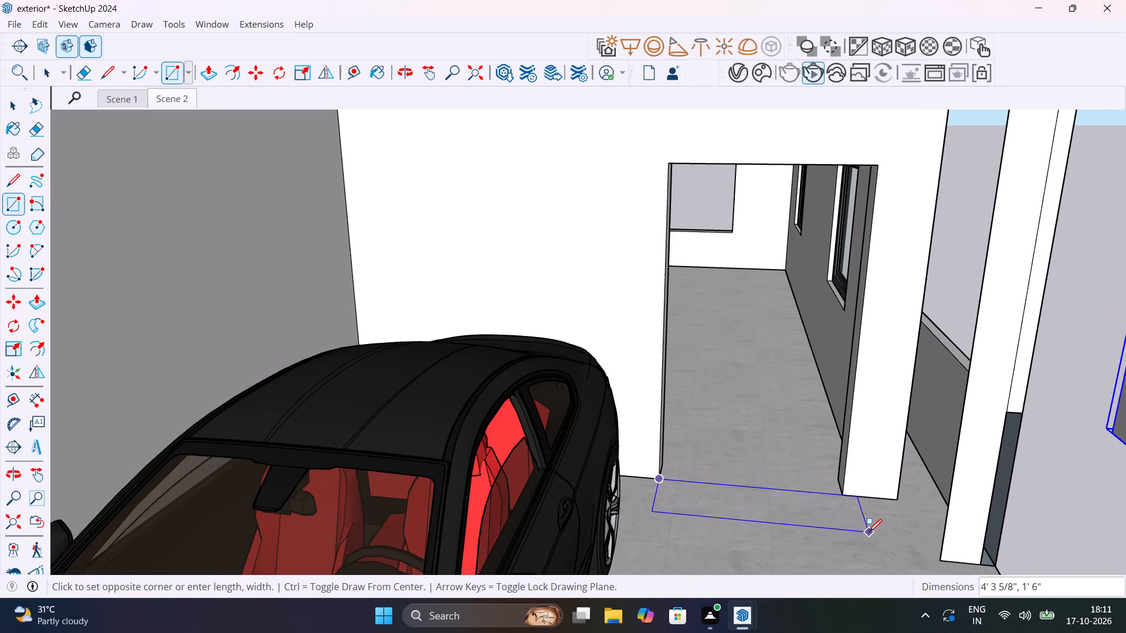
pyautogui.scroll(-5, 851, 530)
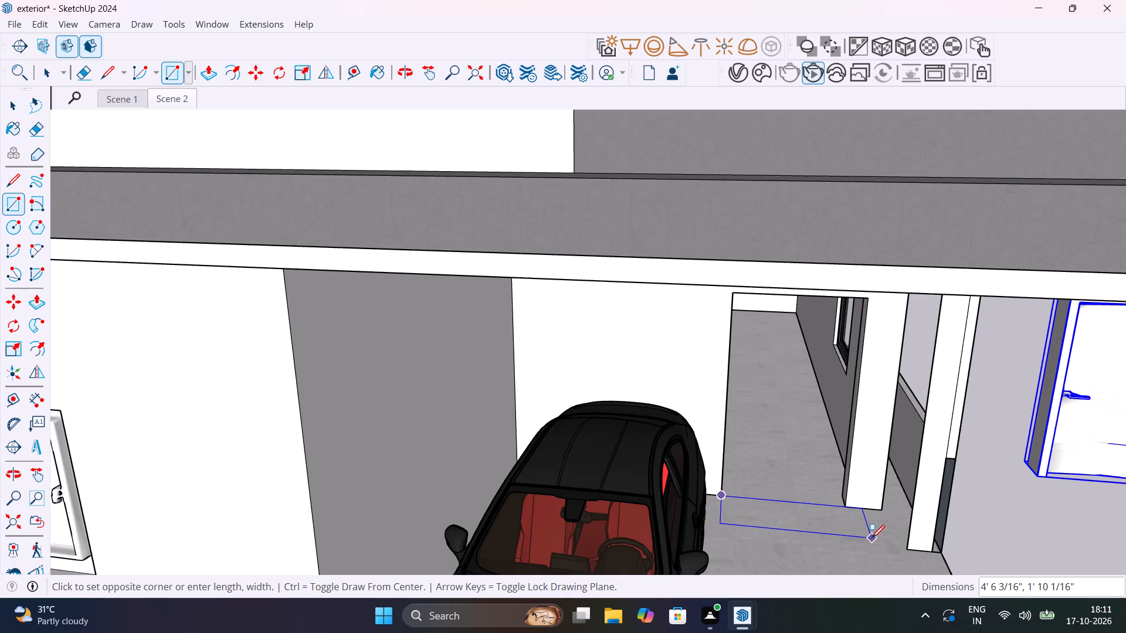
# Undo the carport door's move out of the opening, its height scaling and its 1' raise.
pyautogui.hotkey('ctrl', 'z')
pyautogui.hotkey('ctrl', 'z')
pyautogui.hotkey('ctrl', 'z')
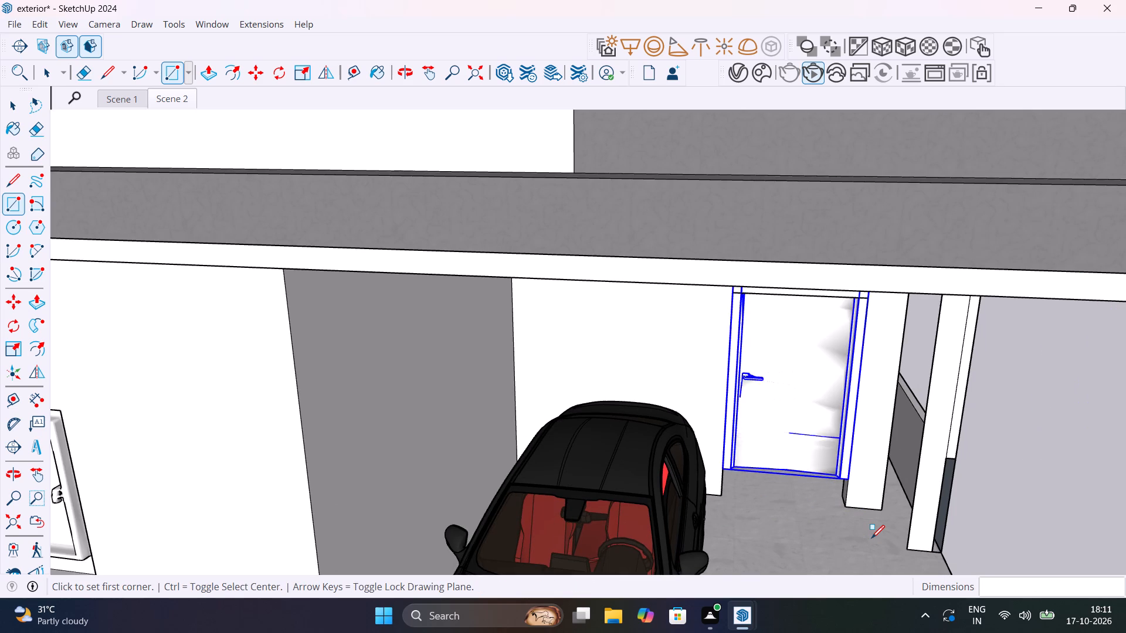
pyautogui.hotkey('ctrl', 'z')
pyautogui.press('space')
# Move the black car out of the carport to the open ground beyond the outer column.
pyautogui.scroll(-4, 908, 468)
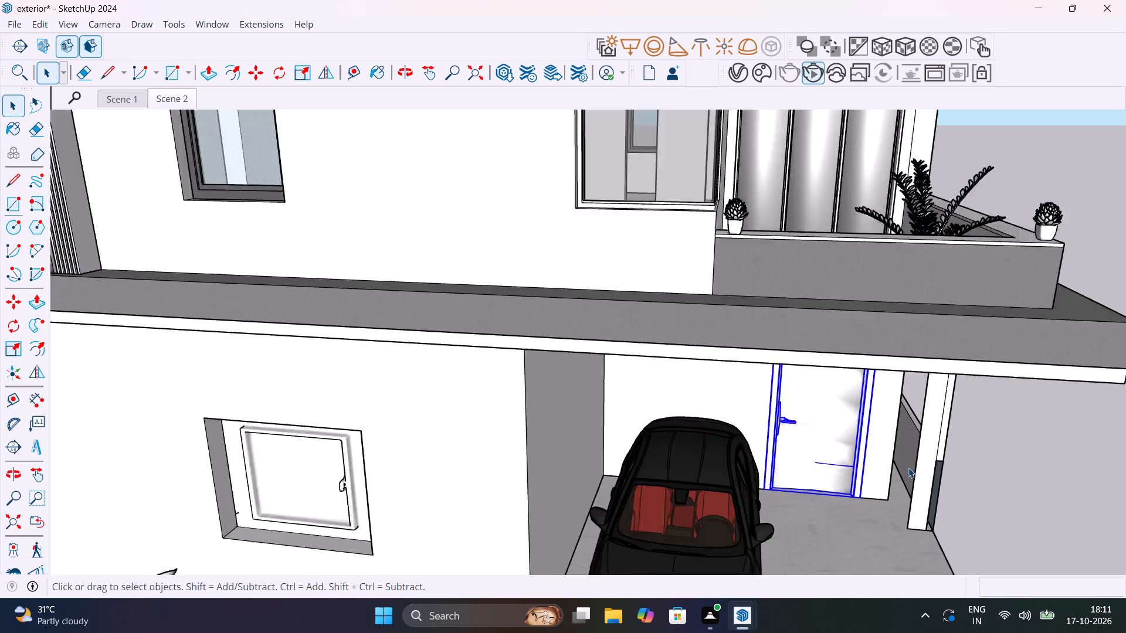
pyautogui.scroll(-1, 908, 468)
pyautogui.moveTo(905, 483); pyautogui.dragTo(874, 409, button='middle')
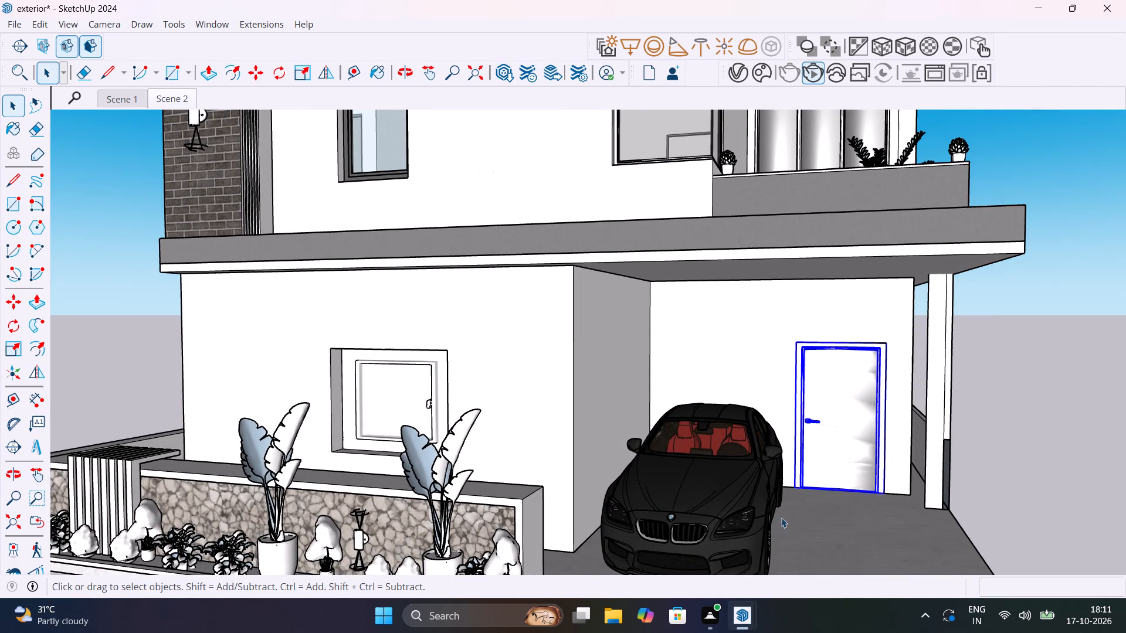
pyautogui.click(765, 510)
pyautogui.press('m')
pyautogui.click(765, 510)
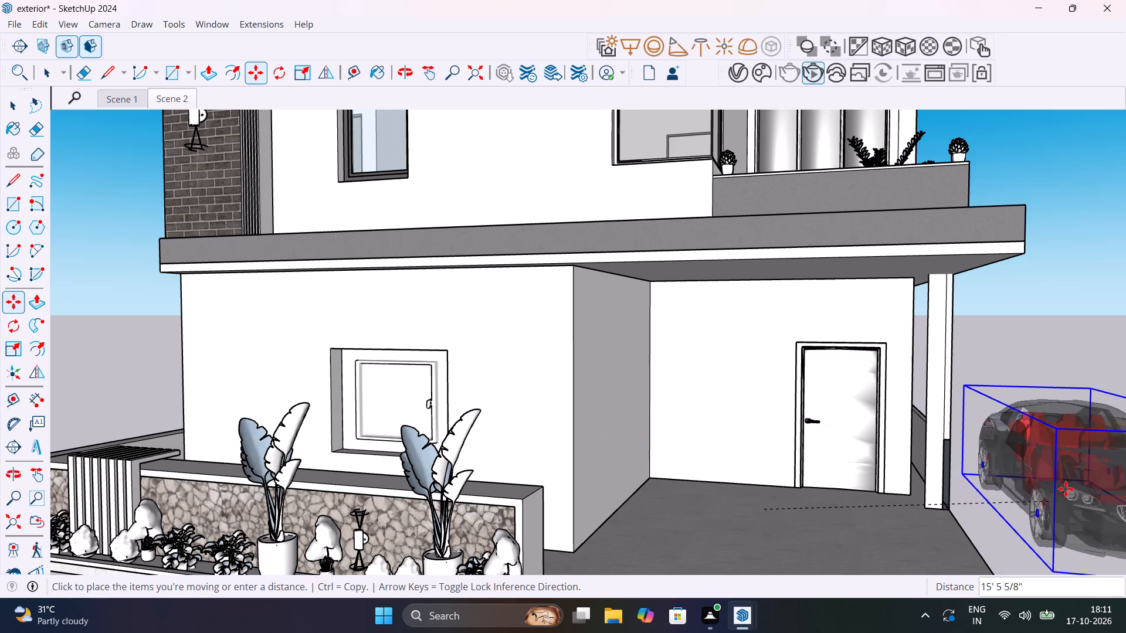
pyautogui.click(1087, 417)
pyautogui.scroll(5, 976, 506)
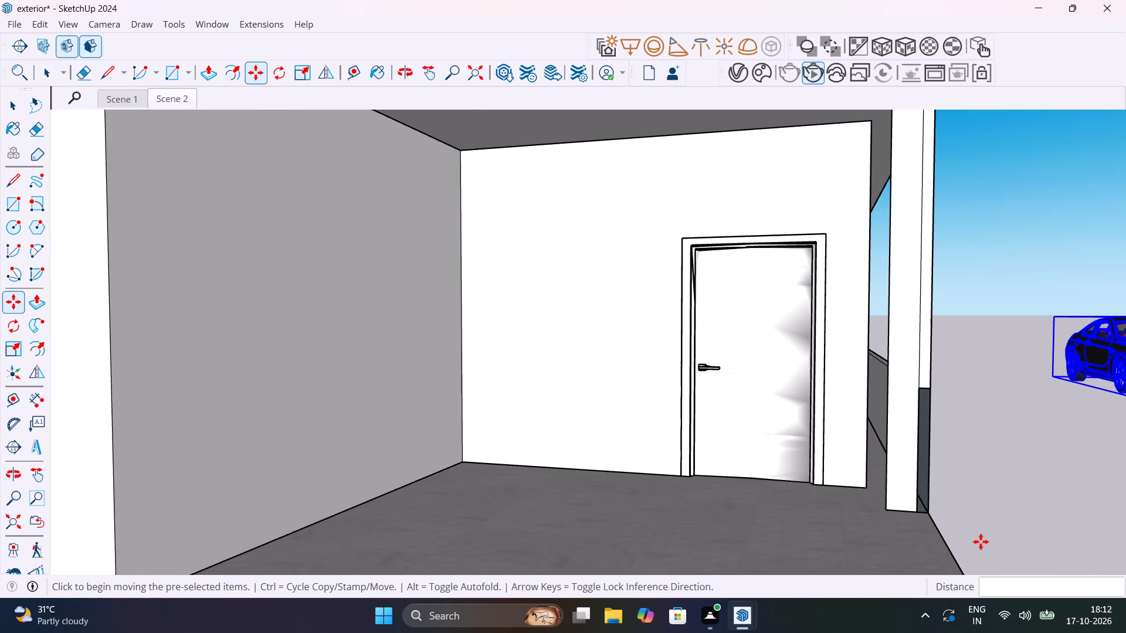
pyautogui.press('space')
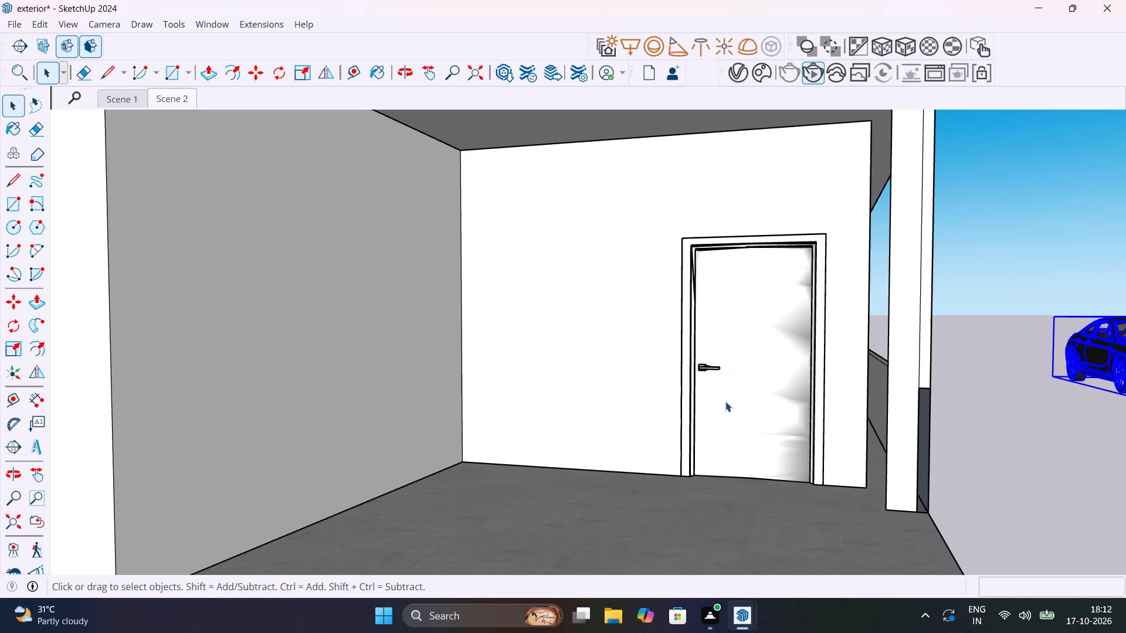
# Move the carport door from its bottom corner out of the wall opening to the open ground beside the house.
pyautogui.moveTo(725, 401); pyautogui.dragTo(775, 450, button='middle')
pyautogui.click(809, 439)
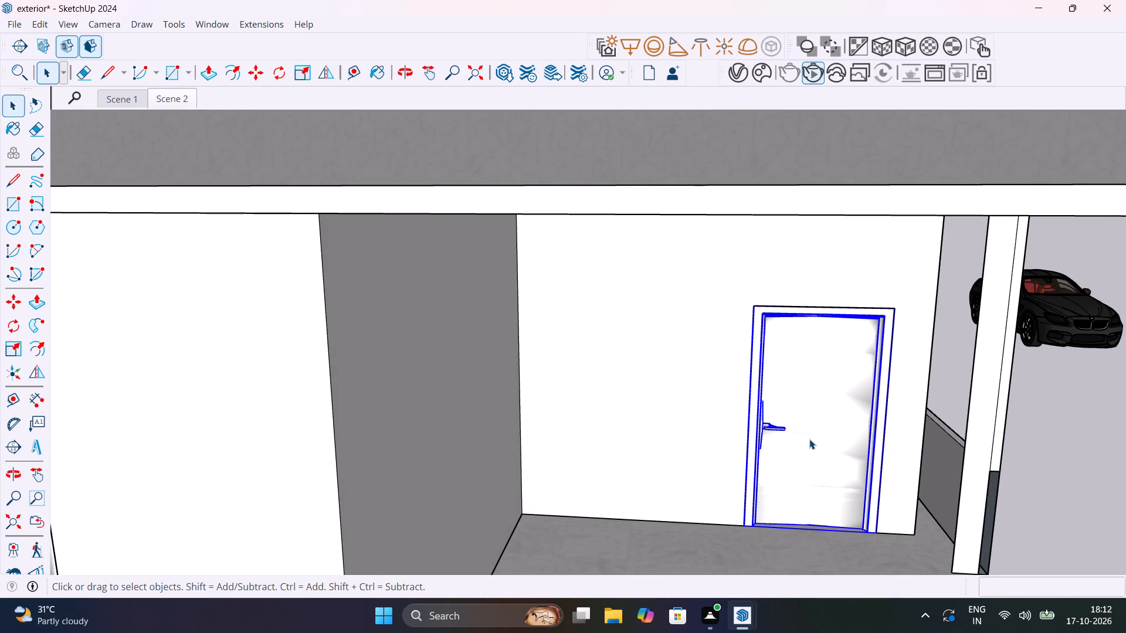
pyautogui.press('m')
pyautogui.click(869, 532)
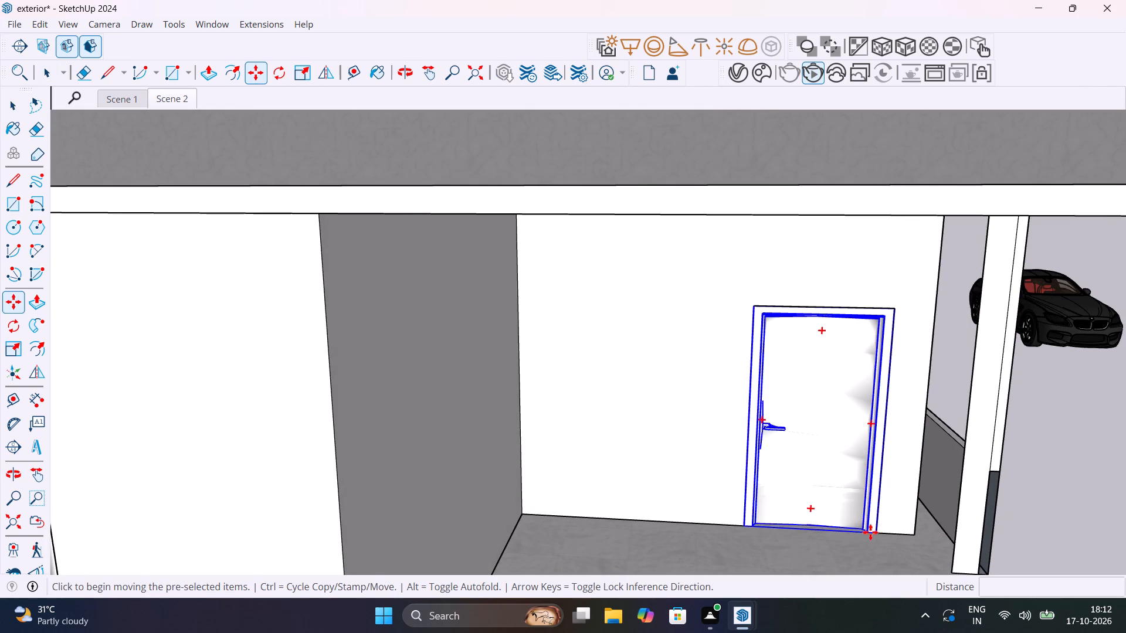
pyautogui.scroll(-4, 1063, 519)
pyautogui.keyDown('shift'); pyautogui.moveTo(1081, 518); pyautogui.dragTo(847, 468, button='middle'); pyautogui.keyUp('shift')
pyautogui.click(998, 494)
pyautogui.press('space')
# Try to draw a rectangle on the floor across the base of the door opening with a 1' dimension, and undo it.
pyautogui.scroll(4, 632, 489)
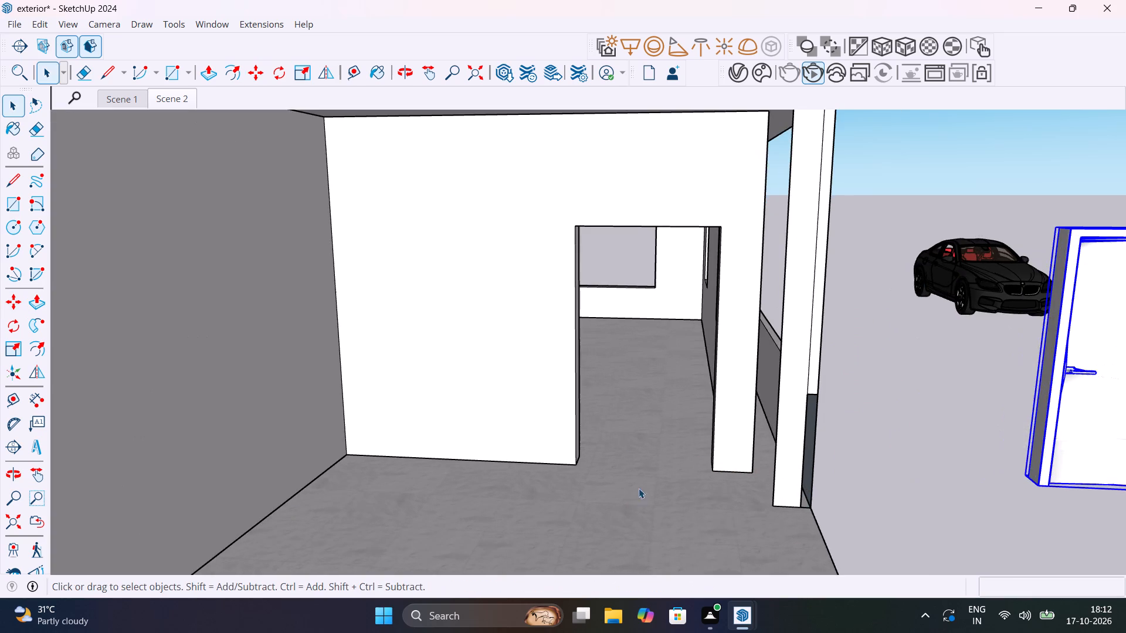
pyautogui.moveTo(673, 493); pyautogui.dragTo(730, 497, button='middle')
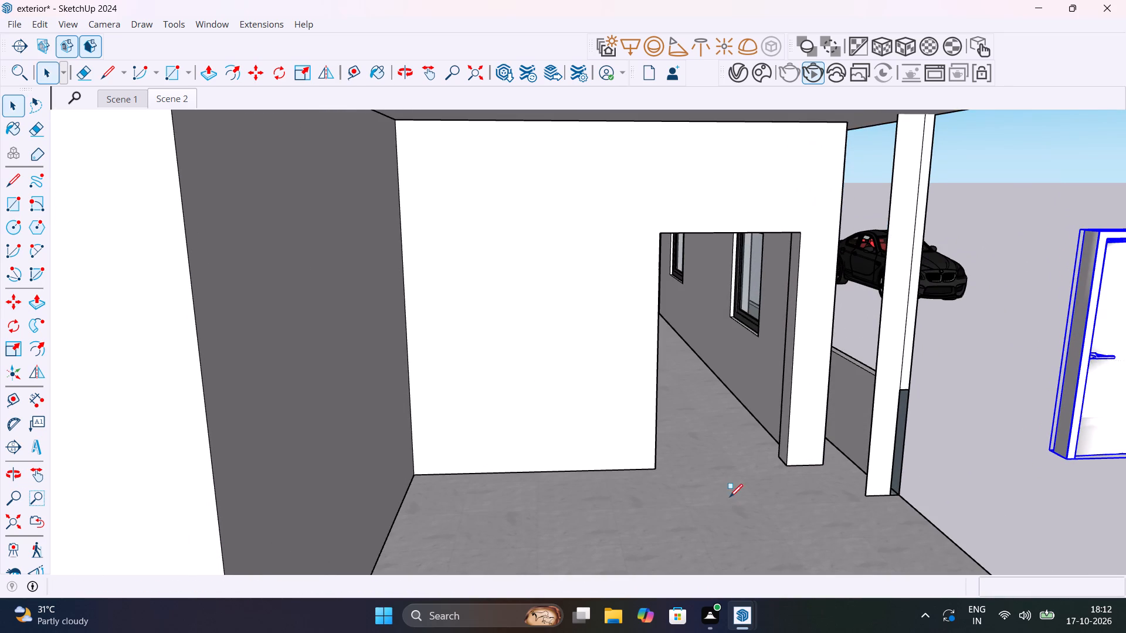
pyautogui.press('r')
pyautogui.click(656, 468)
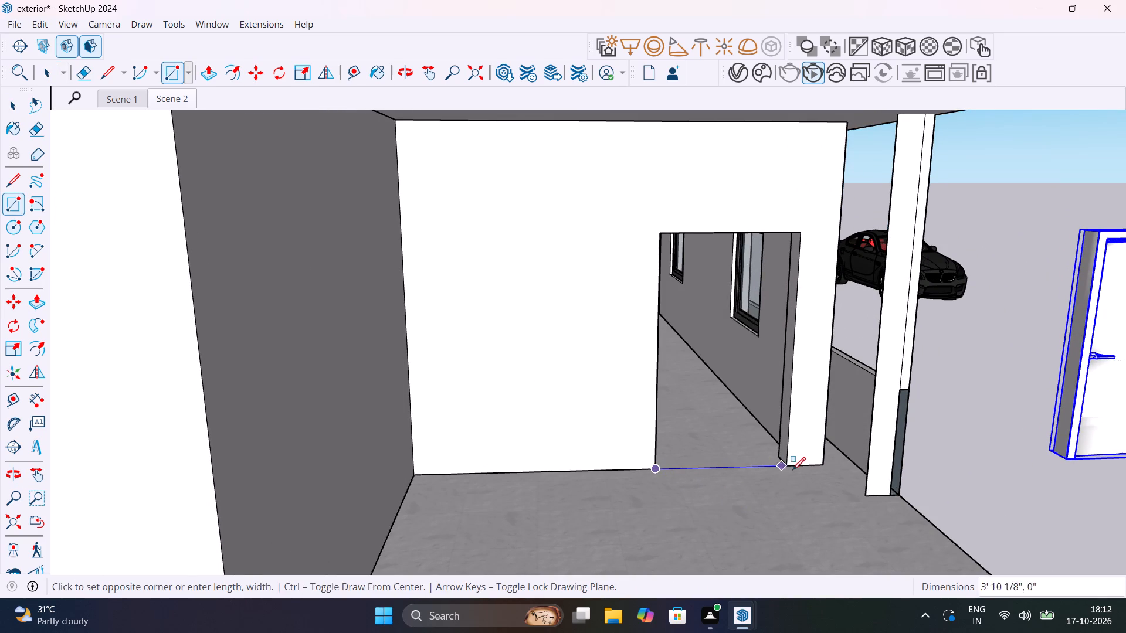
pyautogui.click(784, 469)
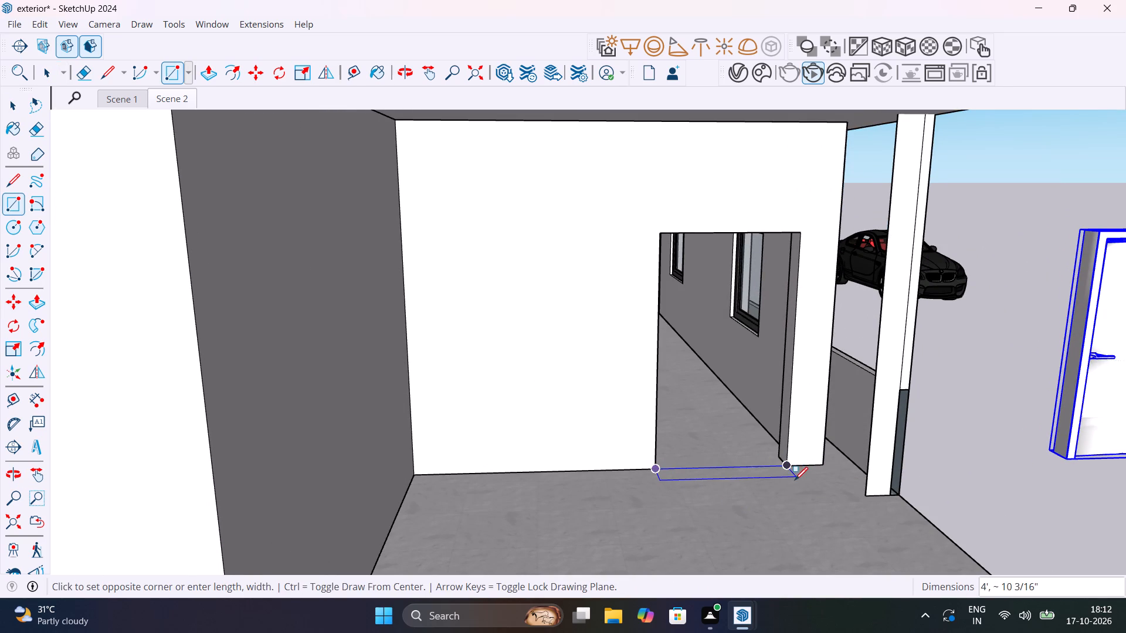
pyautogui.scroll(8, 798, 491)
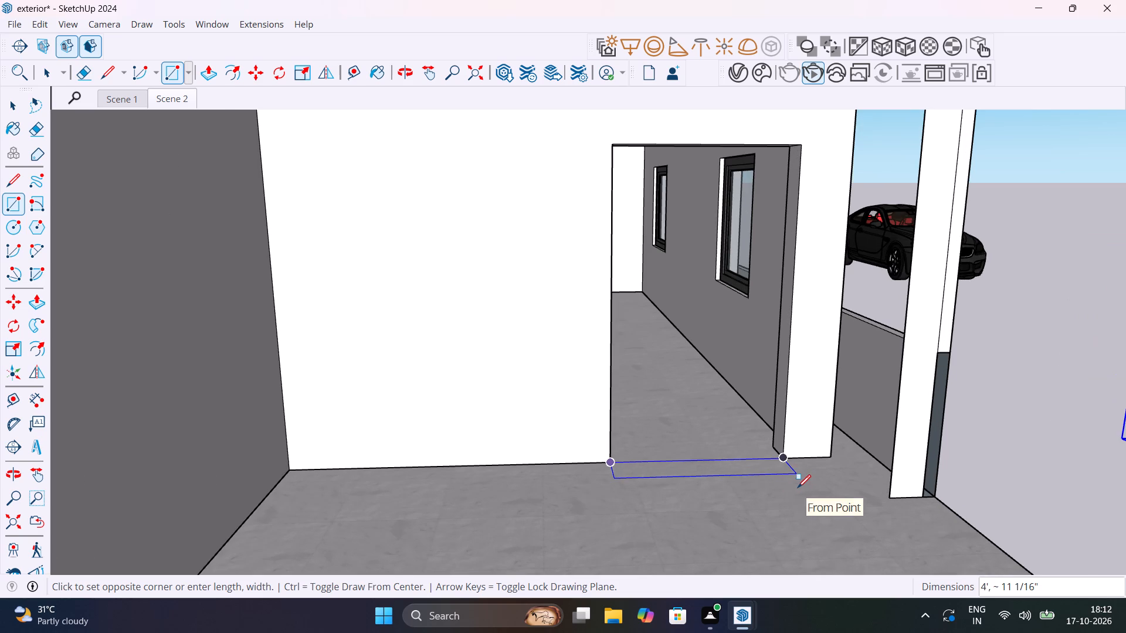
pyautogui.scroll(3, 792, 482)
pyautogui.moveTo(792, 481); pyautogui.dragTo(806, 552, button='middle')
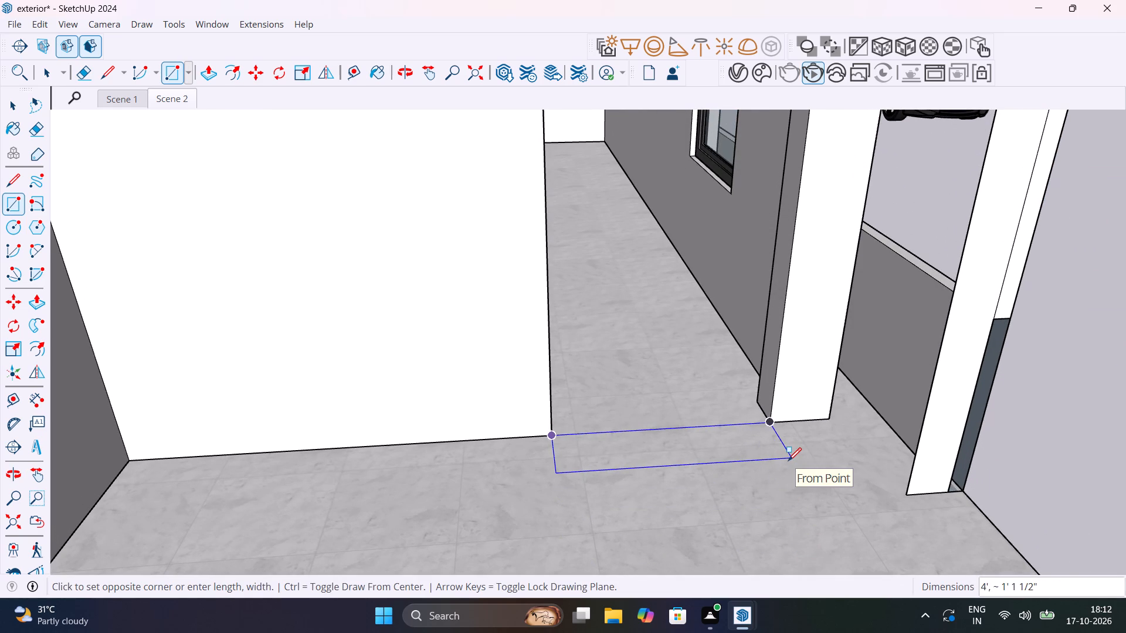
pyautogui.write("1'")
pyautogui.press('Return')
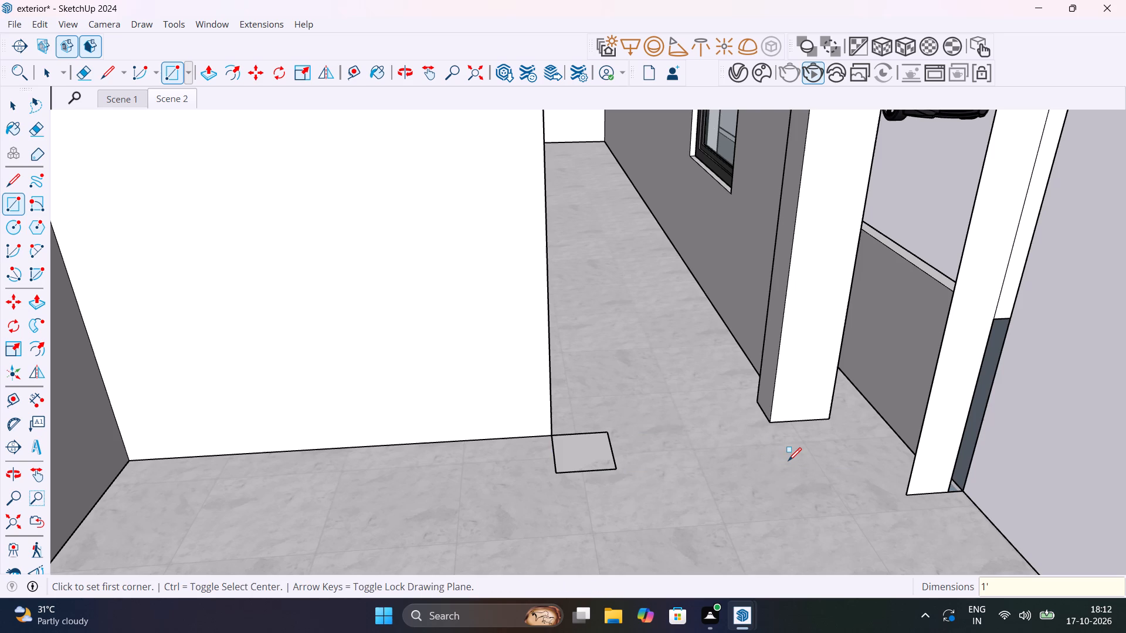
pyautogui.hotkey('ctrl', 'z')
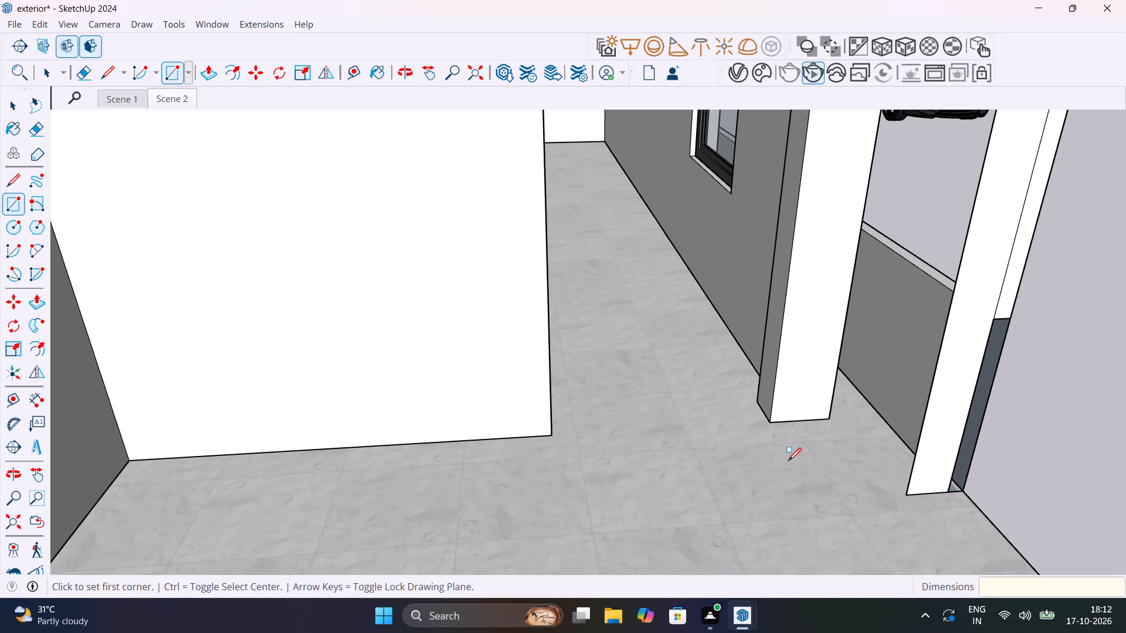
# Draw a 3' by 1' rectangle on the carport floor from the door opening's bottom corner.
pyautogui.press('r')
pyautogui.click(550, 430)
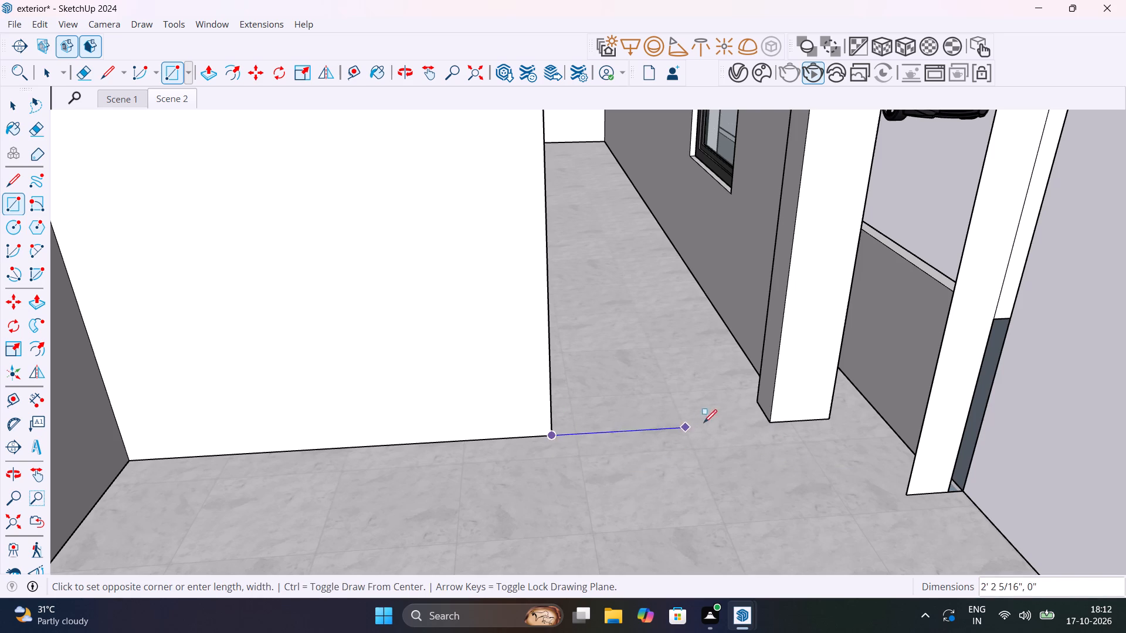
pyautogui.click(767, 423)
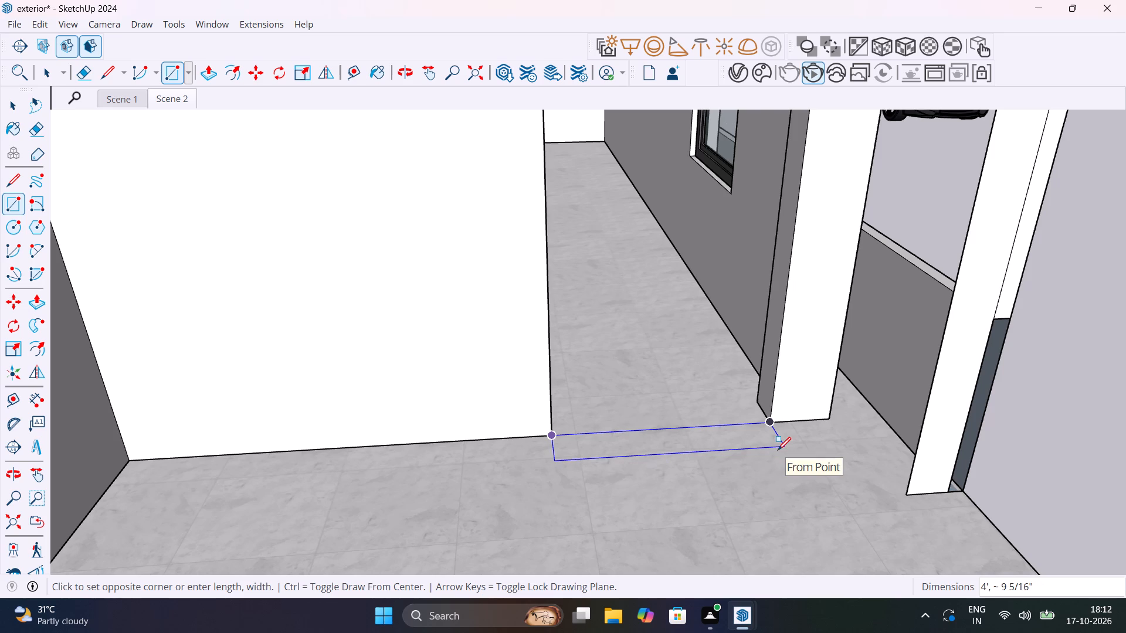
pyautogui.press('3')
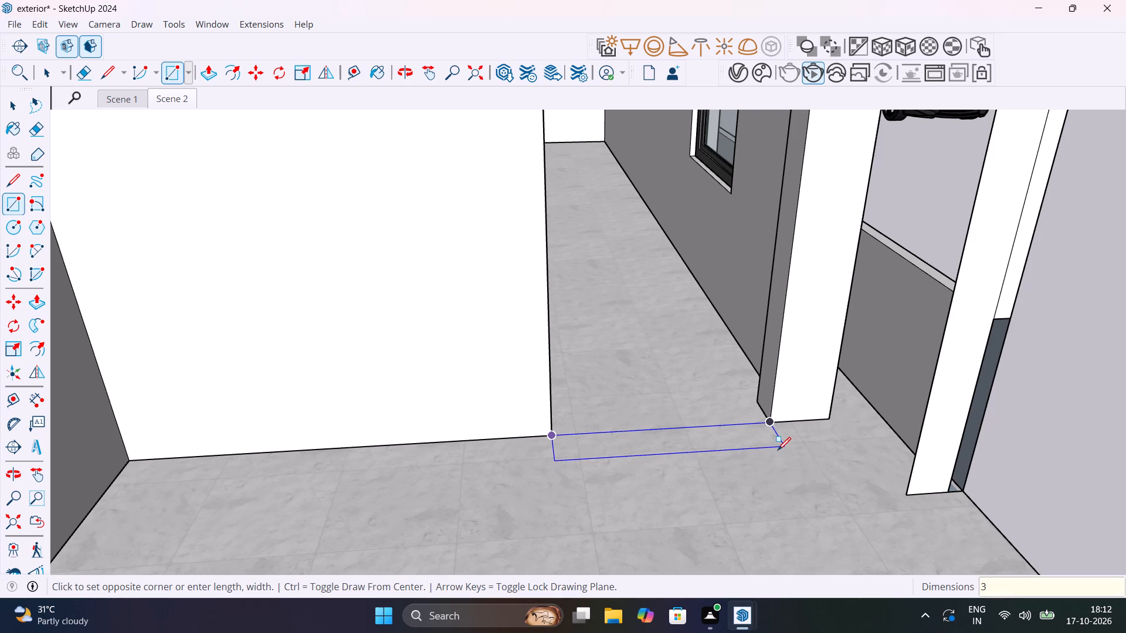
pyautogui.press("'")
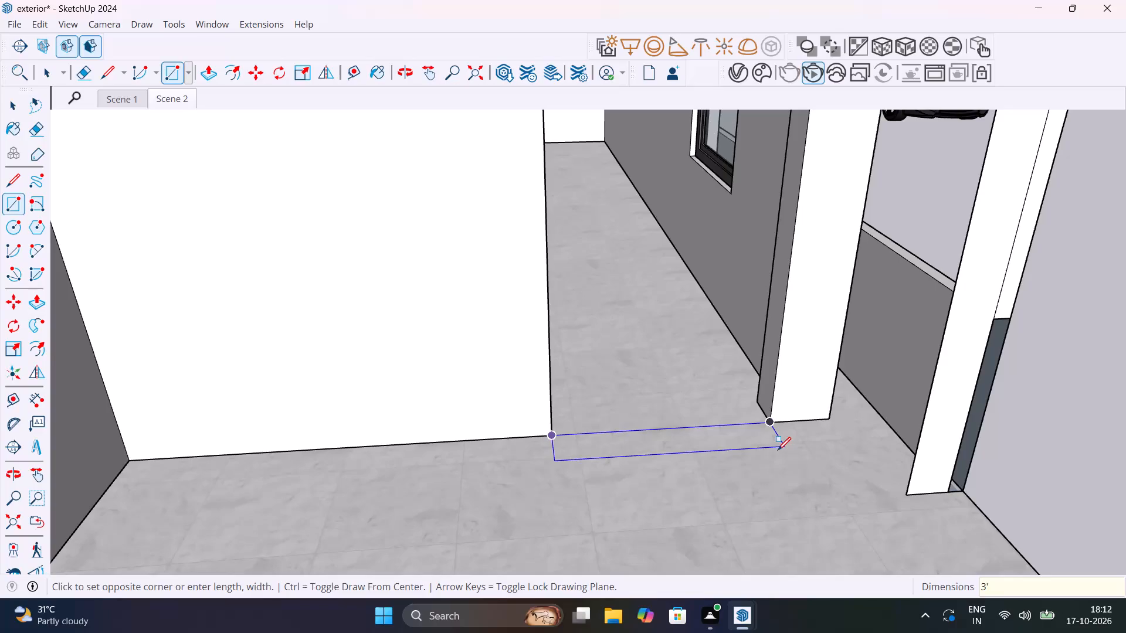
pyautogui.write(",1'")
pyautogui.press('Return')
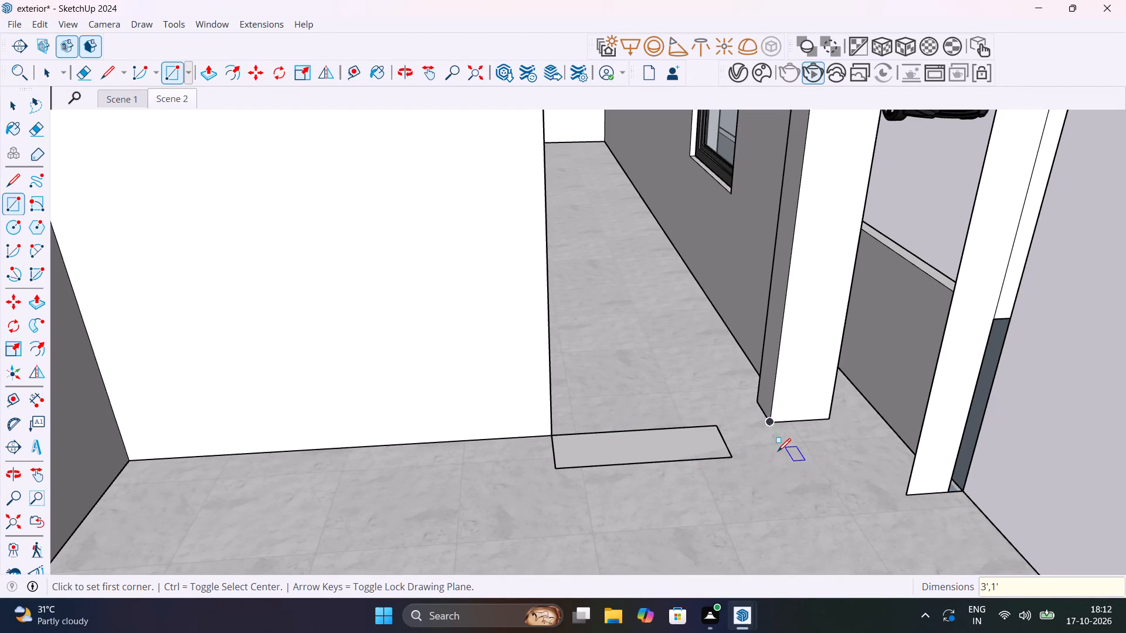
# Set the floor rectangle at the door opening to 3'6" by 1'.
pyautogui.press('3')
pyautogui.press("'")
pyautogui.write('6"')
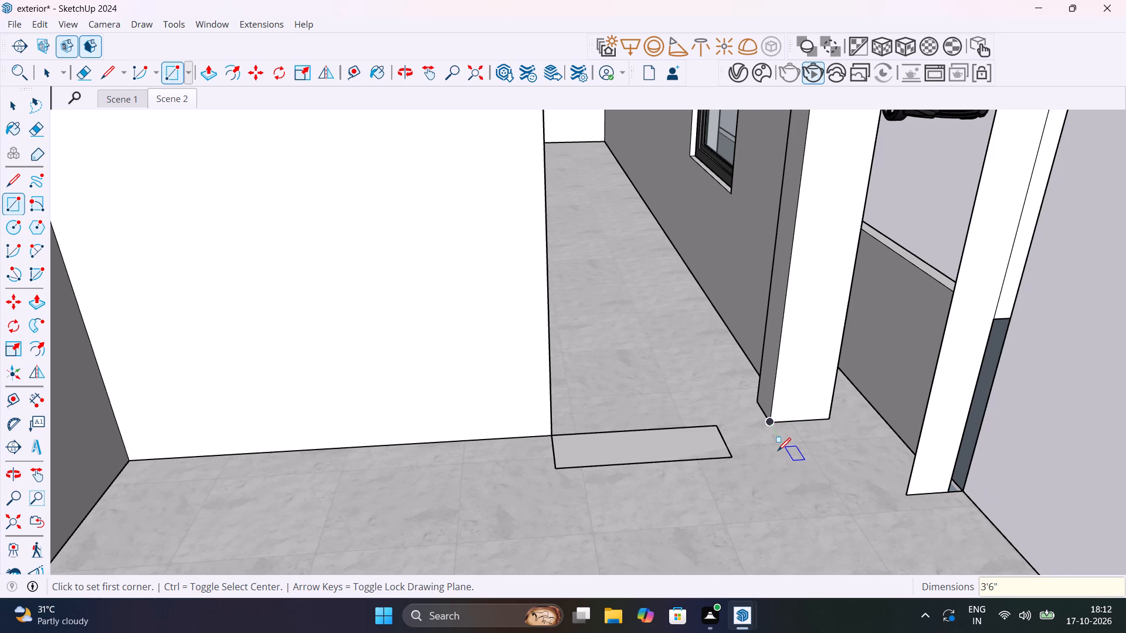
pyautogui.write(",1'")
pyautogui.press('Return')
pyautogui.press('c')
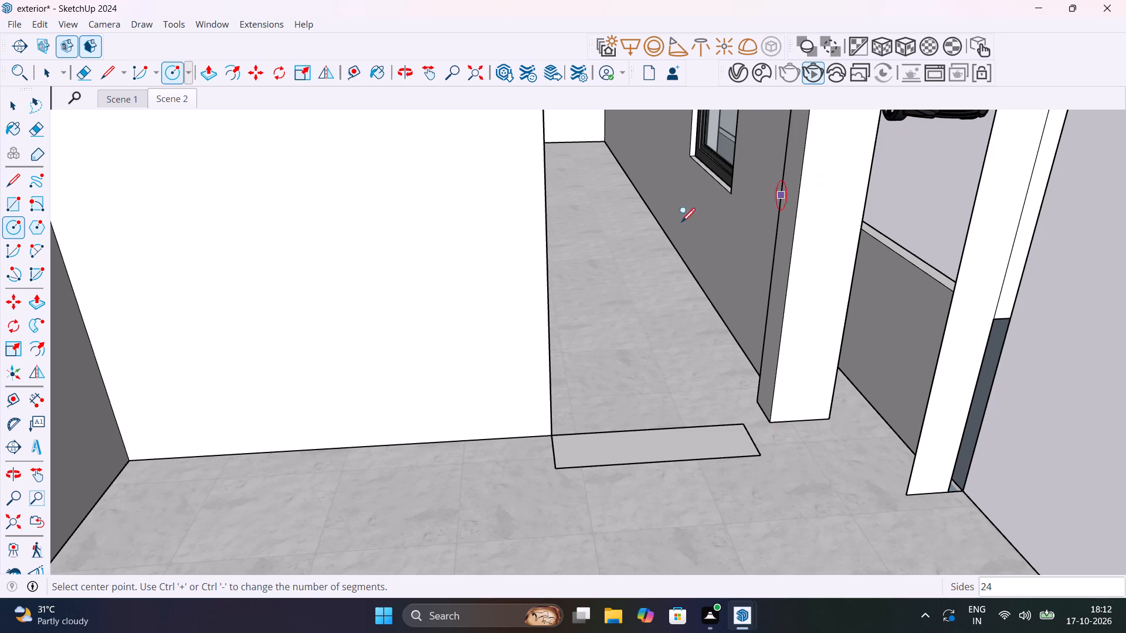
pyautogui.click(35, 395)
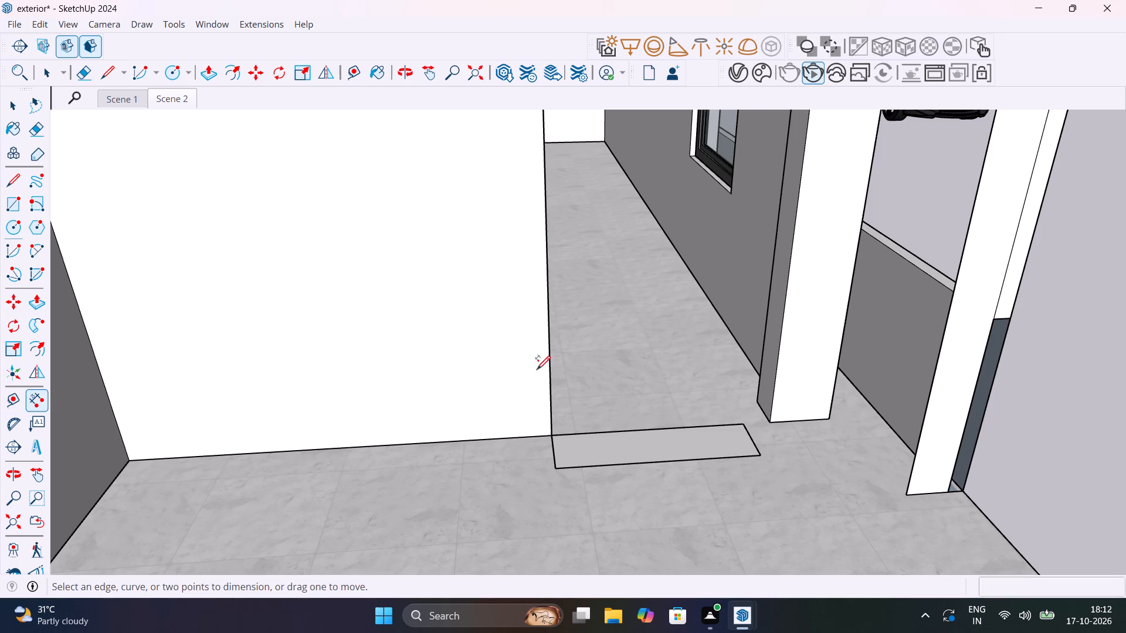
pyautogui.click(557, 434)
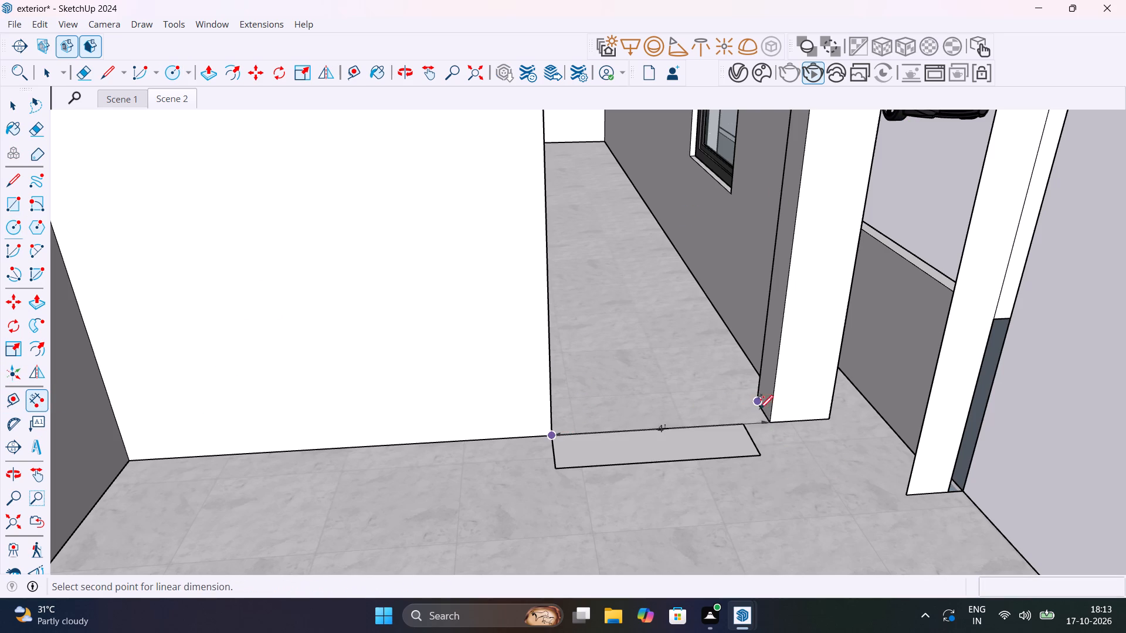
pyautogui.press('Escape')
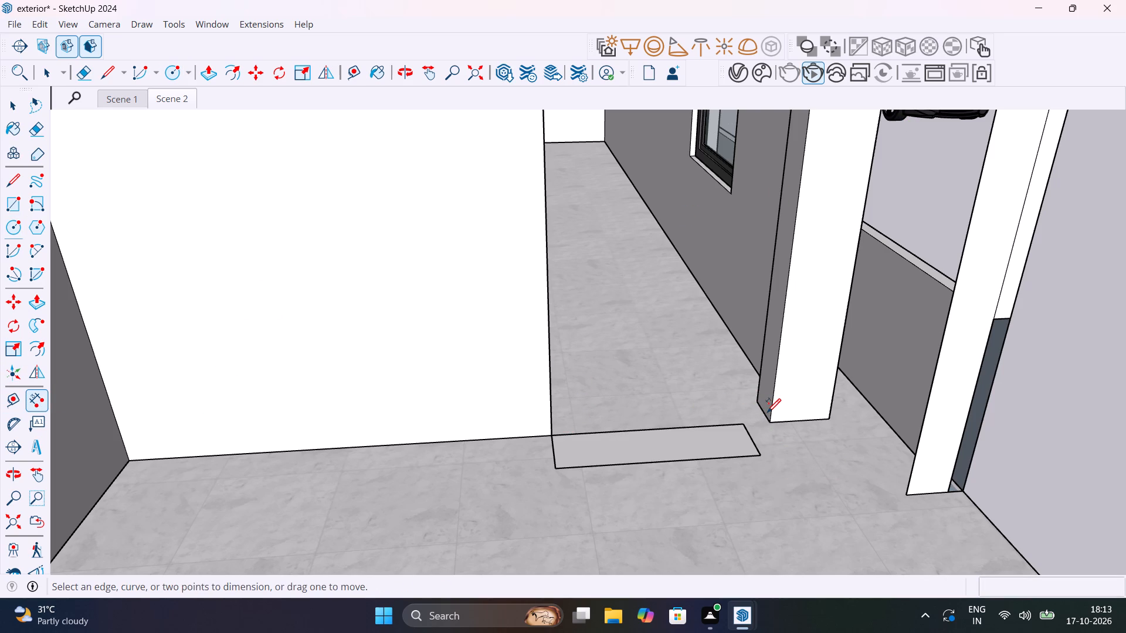
# Undo the floor rectangle and redraw it as 4' by 1' from the door opening's bottom corner along the column side.
pyautogui.hotkey('ctrl', 'z')
pyautogui.press('space')
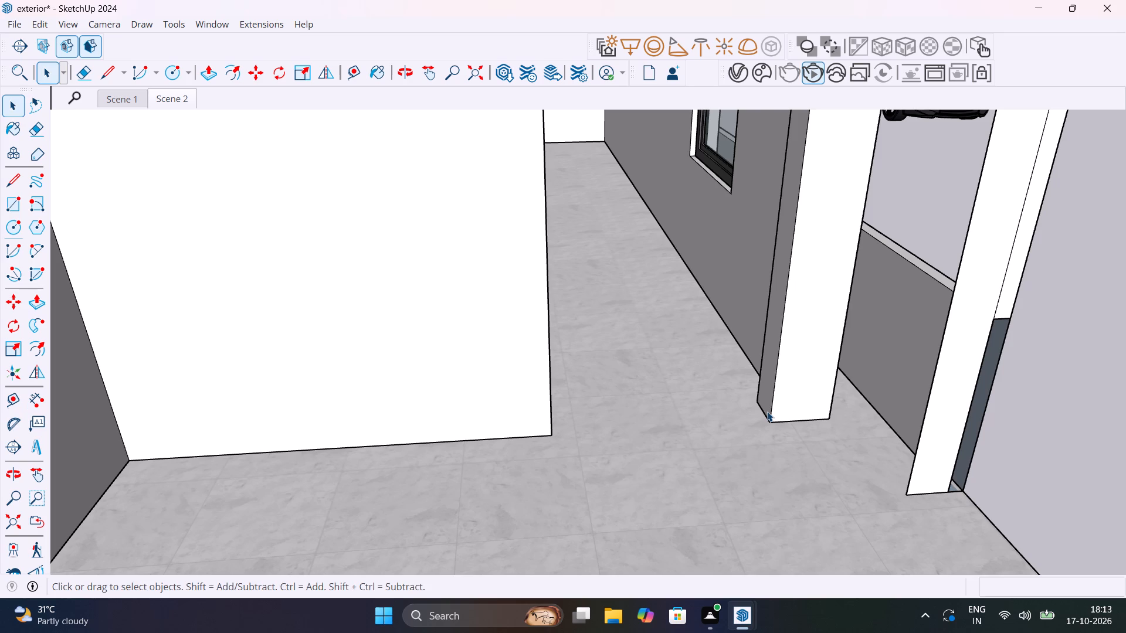
pyautogui.press('r')
pyautogui.click(550, 438)
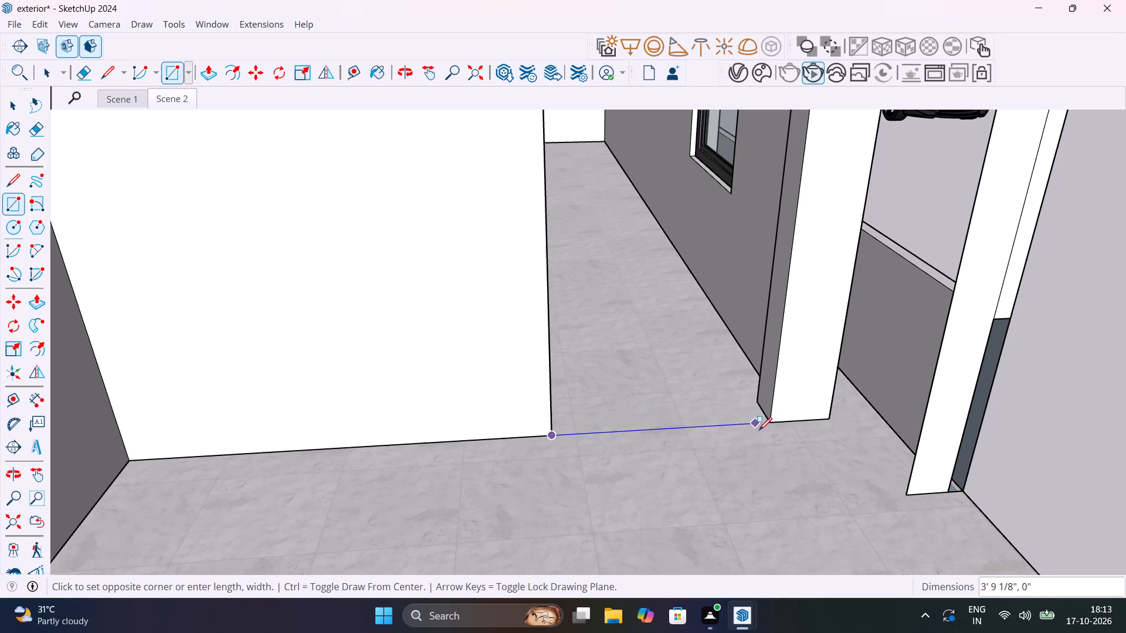
pyautogui.click(769, 429)
pyautogui.write("4'")
pyautogui.write(",1'")
pyautogui.press('Return')
pyautogui.press('space')
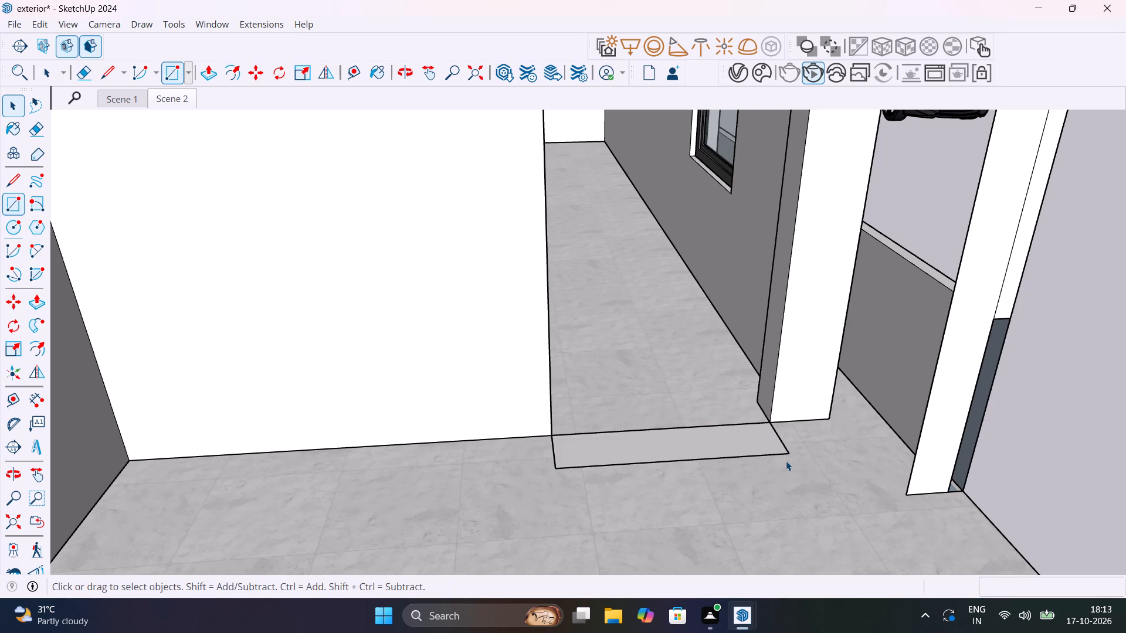
# Move the rectangle about 2' 1 3/4" away from the door opening onto the open carport floor.
pyautogui.moveTo(742, 482); pyautogui.dragTo(795, 504, button='middle')
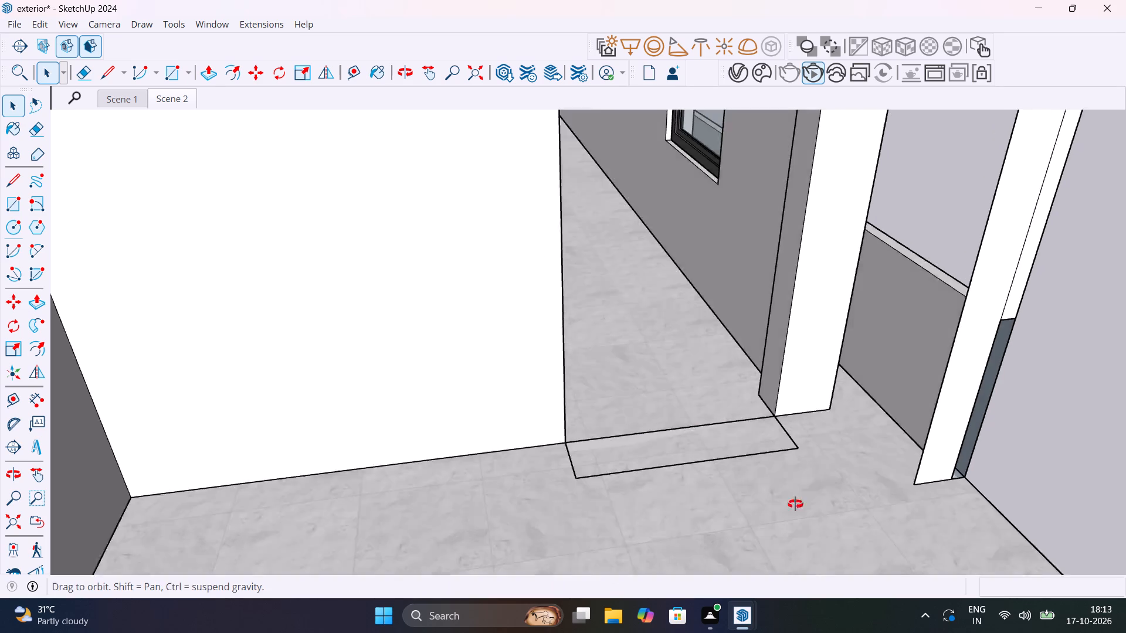
pyautogui.moveTo(795, 504); pyautogui.dragTo(868, 520, button='middle')
pyautogui.click(739, 431)
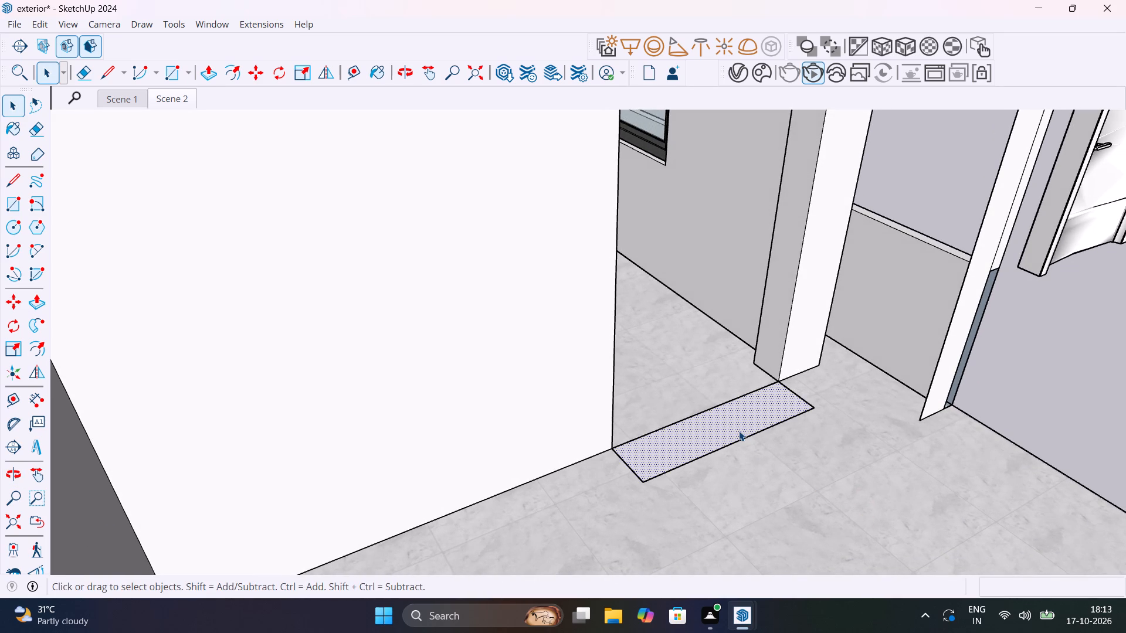
pyautogui.doubleClick(739, 431)
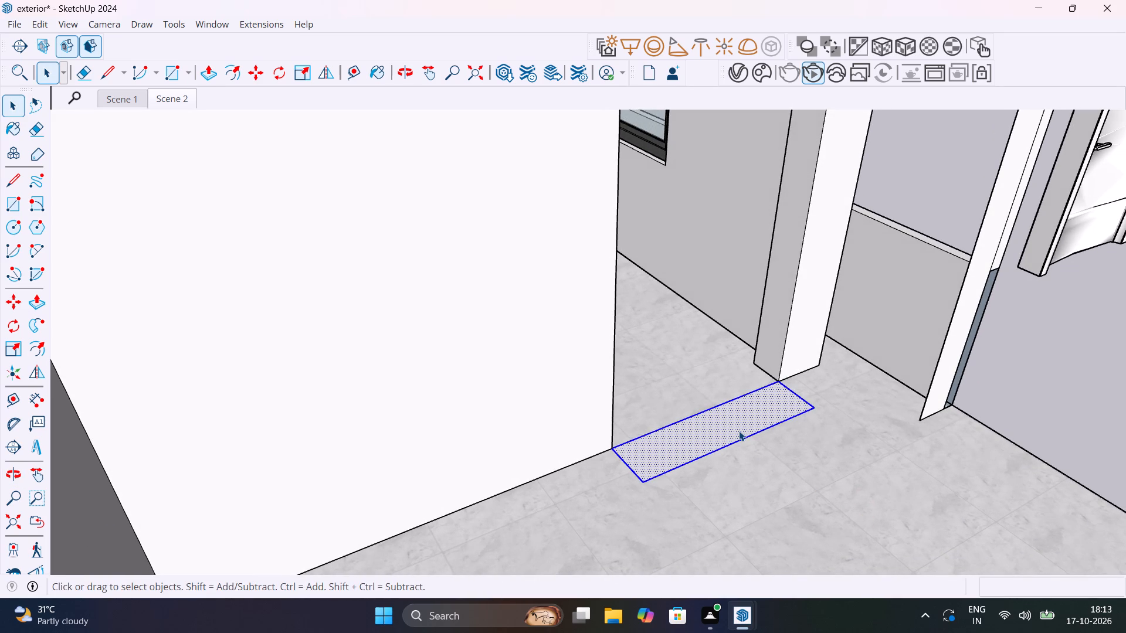
pyautogui.press('m')
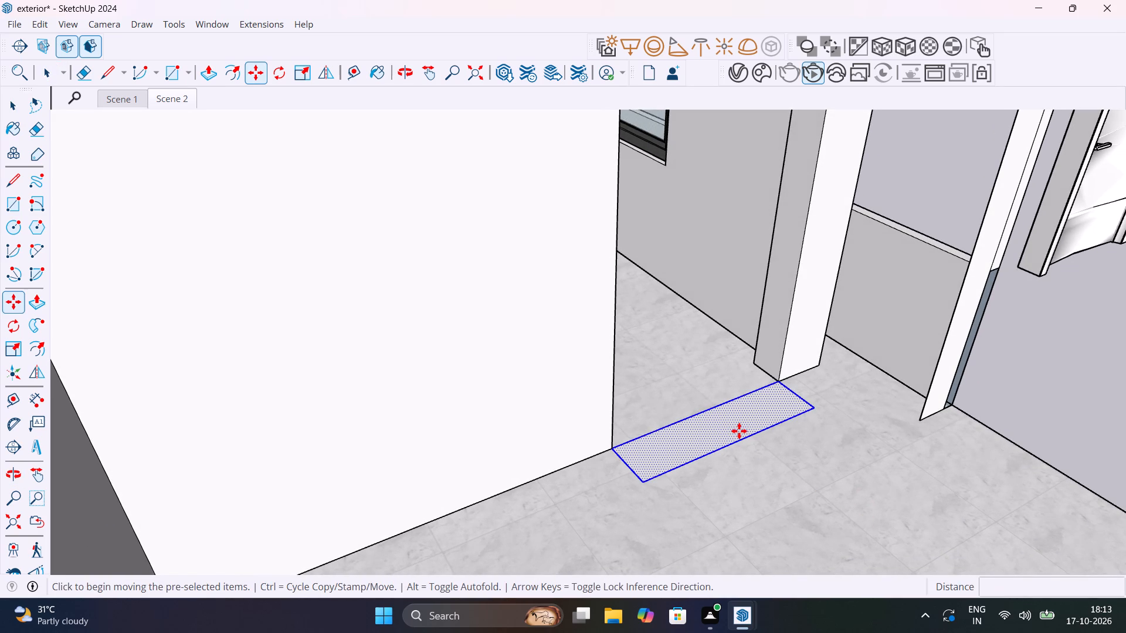
pyautogui.click(637, 481)
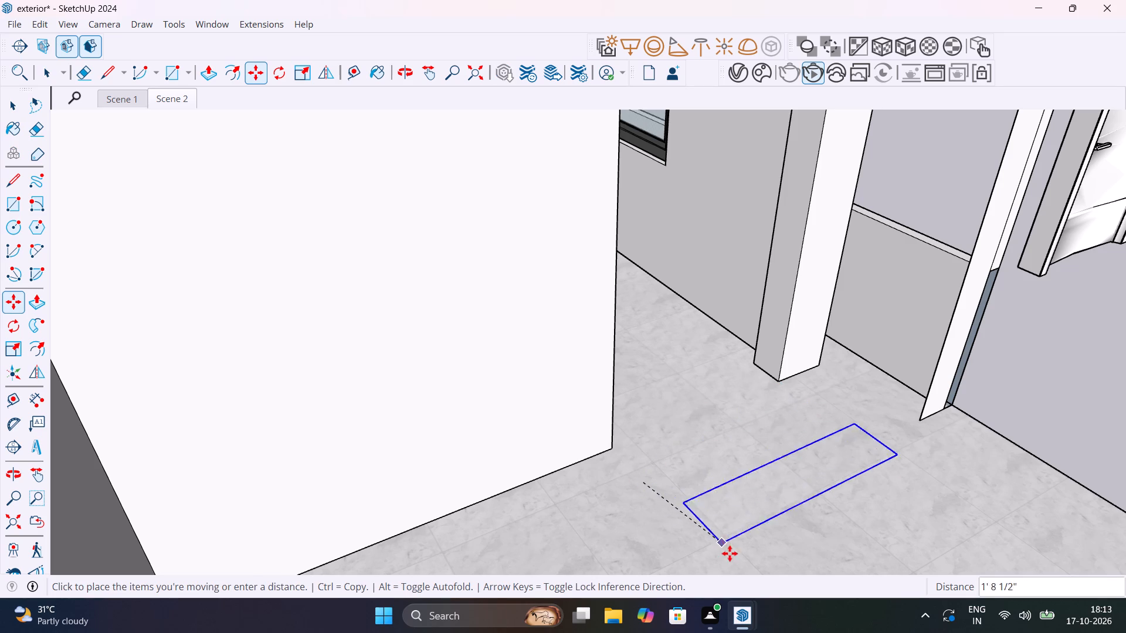
pyautogui.click(737, 561)
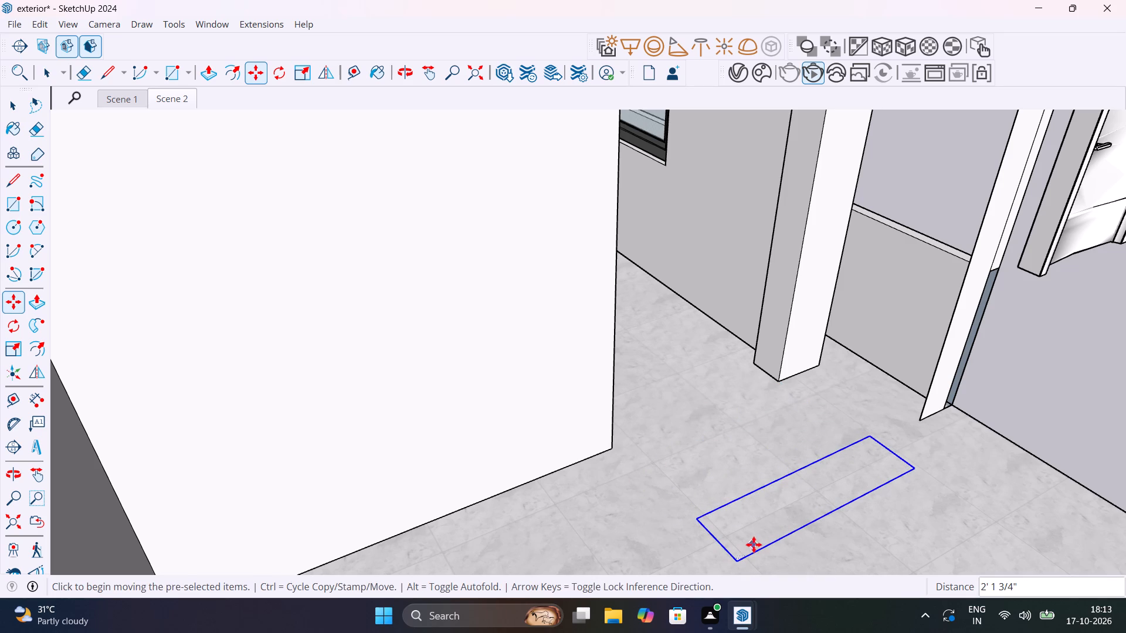
# Make the moved rectangle a component, keeping the default component settings.
pyautogui.press('space')
pyautogui.tripleClick(741, 532)
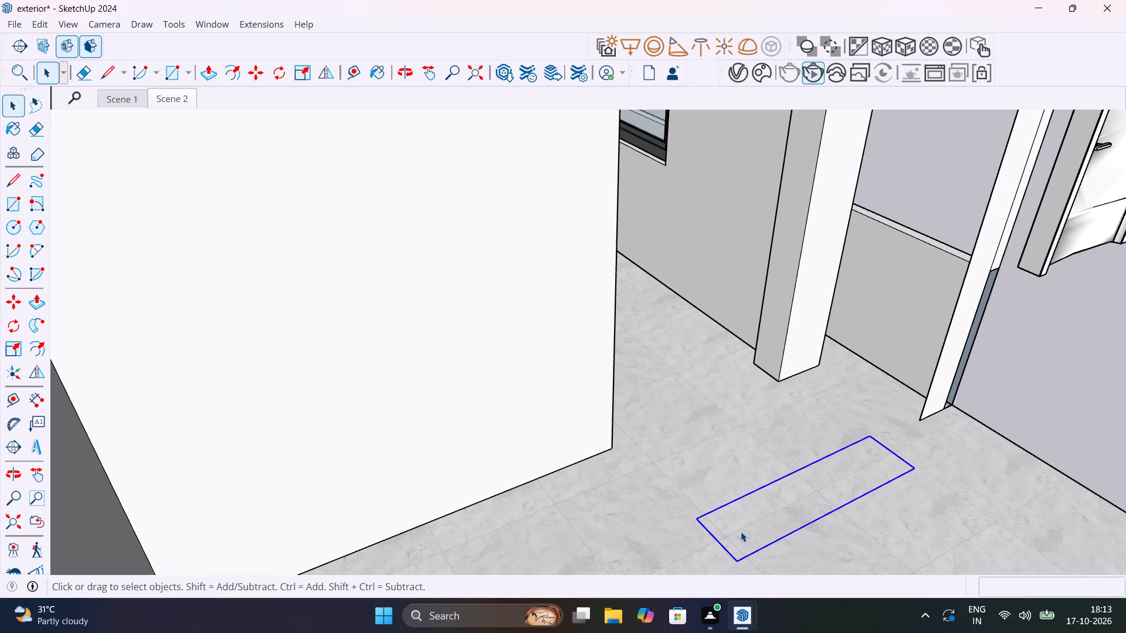
pyautogui.rightClick(741, 531)
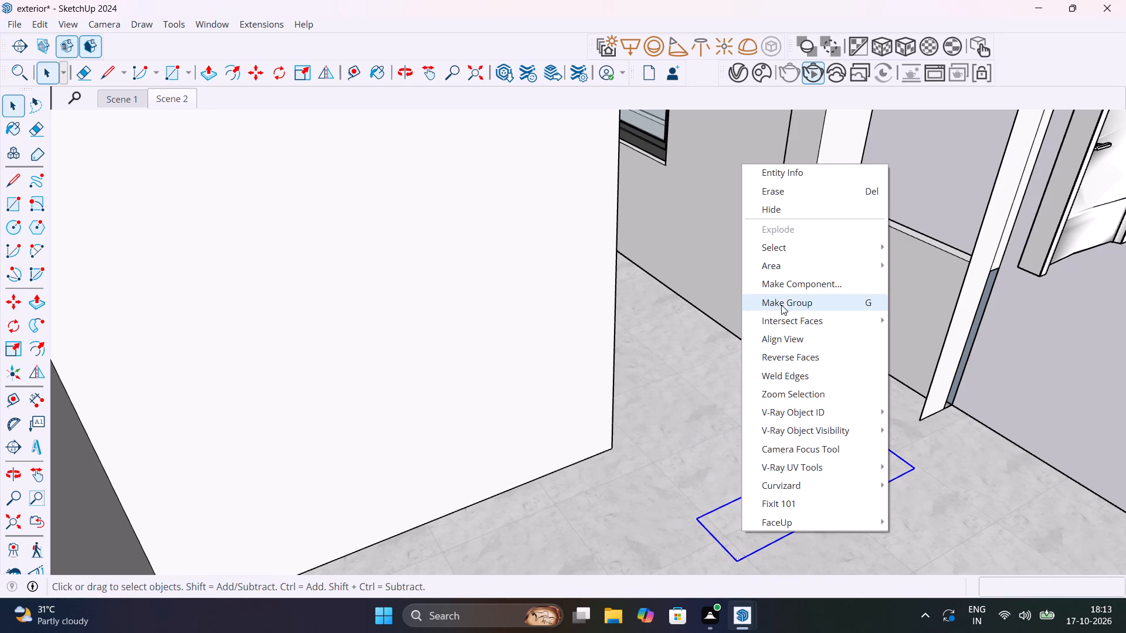
pyautogui.click(788, 283)
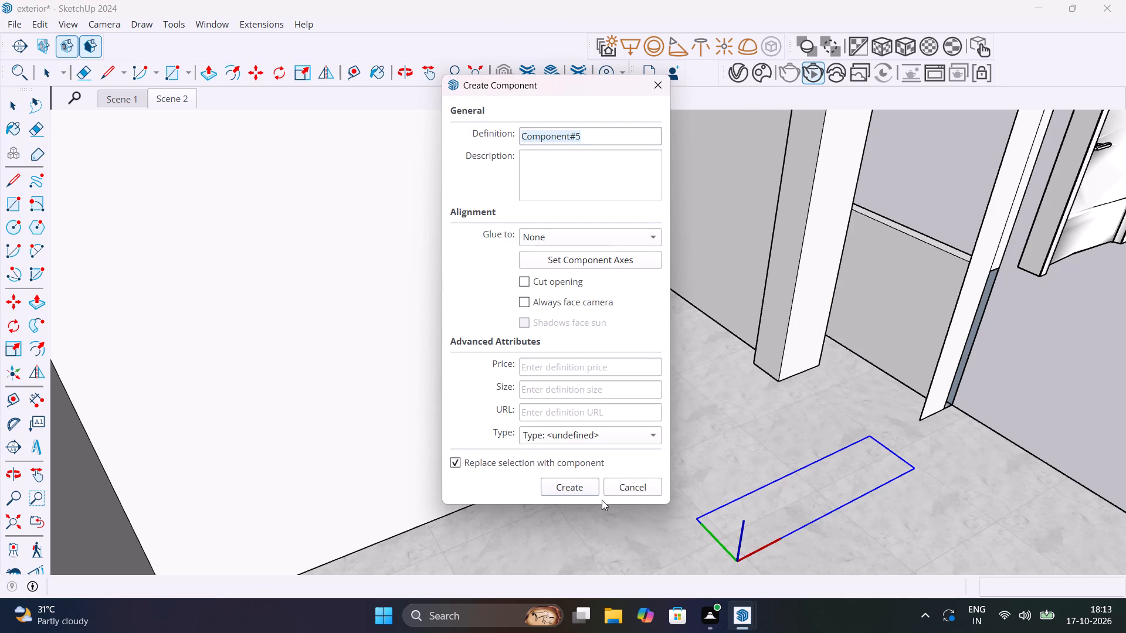
pyautogui.click(582, 492)
# Inside the rectangle component, push/pull the face up 7" to form a step block.
pyautogui.doubleClick(774, 503)
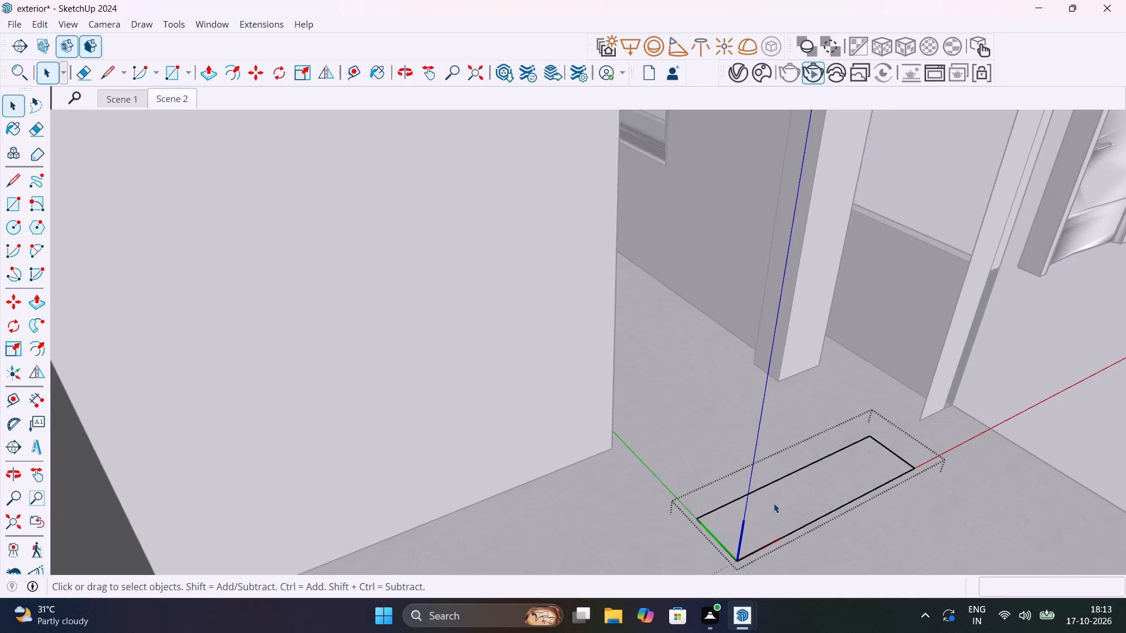
pyautogui.press('p')
pyautogui.click(774, 503)
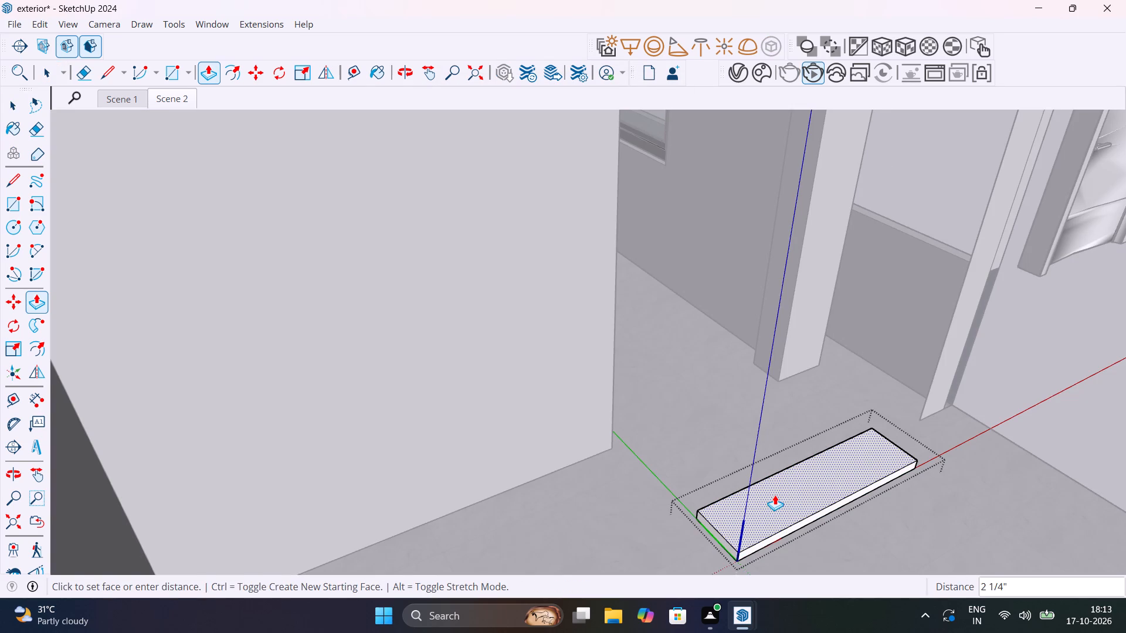
pyautogui.press('7')
pyautogui.hotkey('shift', '"')
pyautogui.press('Return')
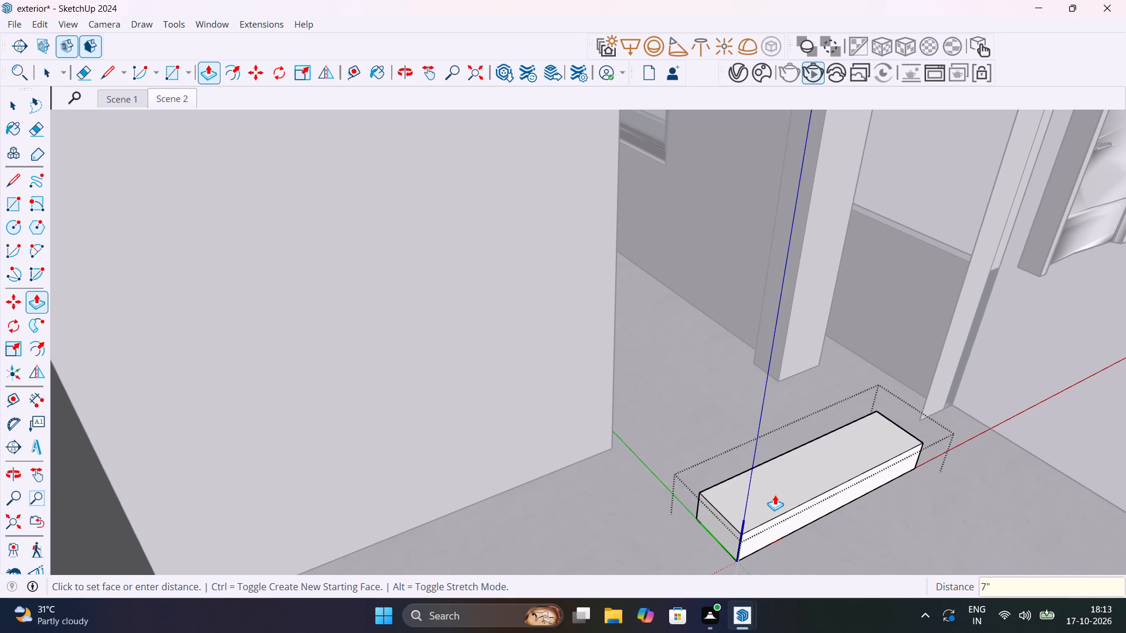
pyautogui.press('space')
pyautogui.click(1035, 370)
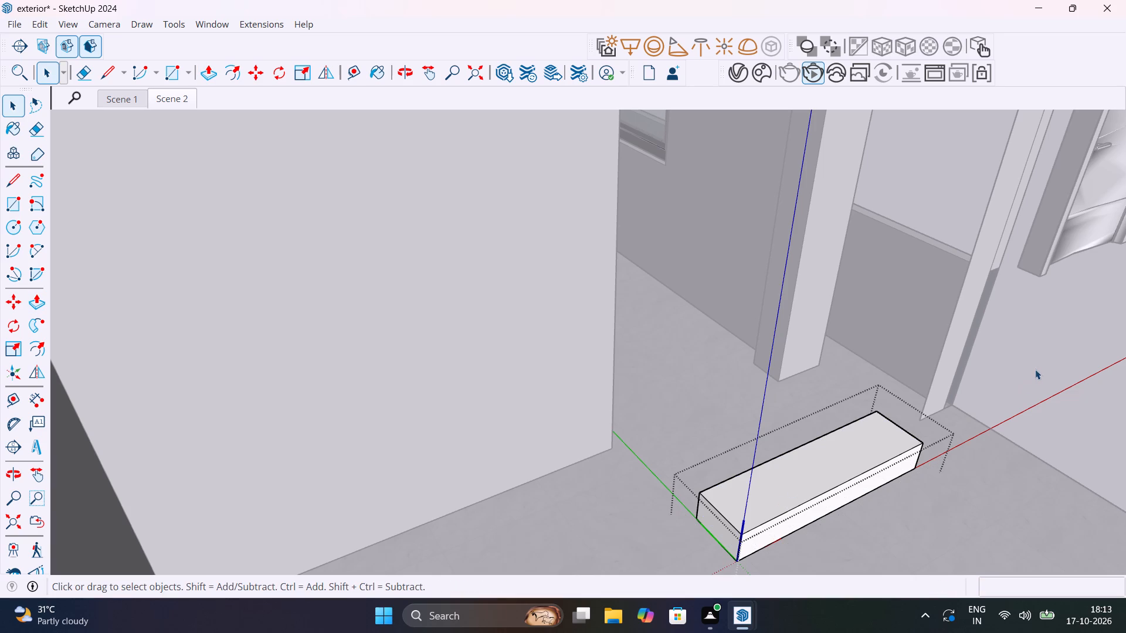
# Copy the step block onto the first one's upper back corner to form a second, higher step.
pyautogui.click(786, 509)
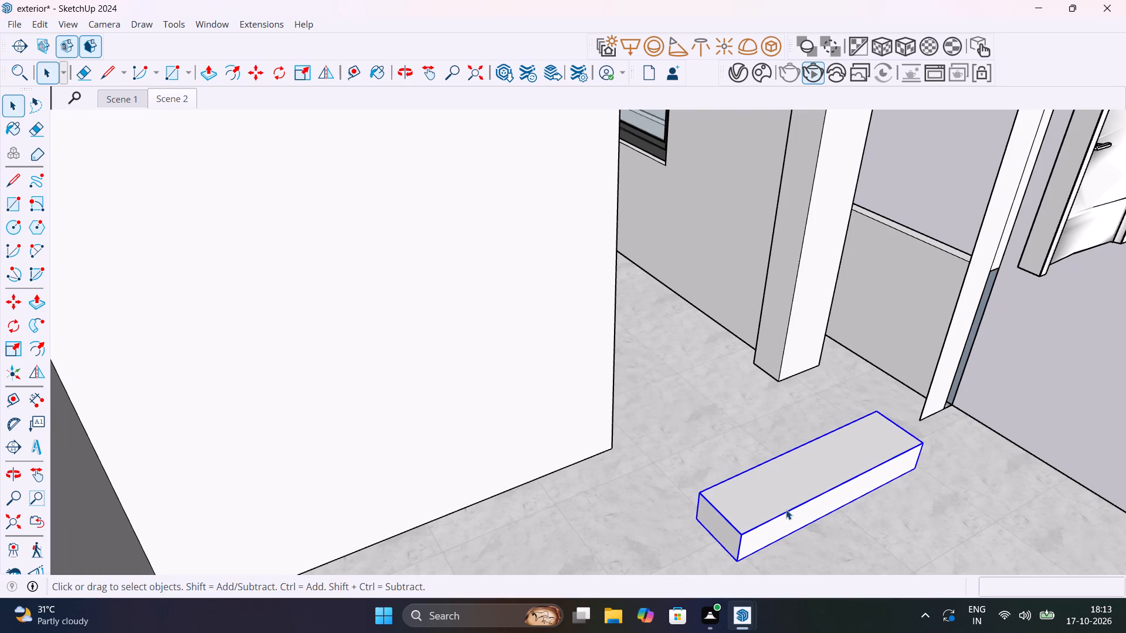
pyautogui.press('m')
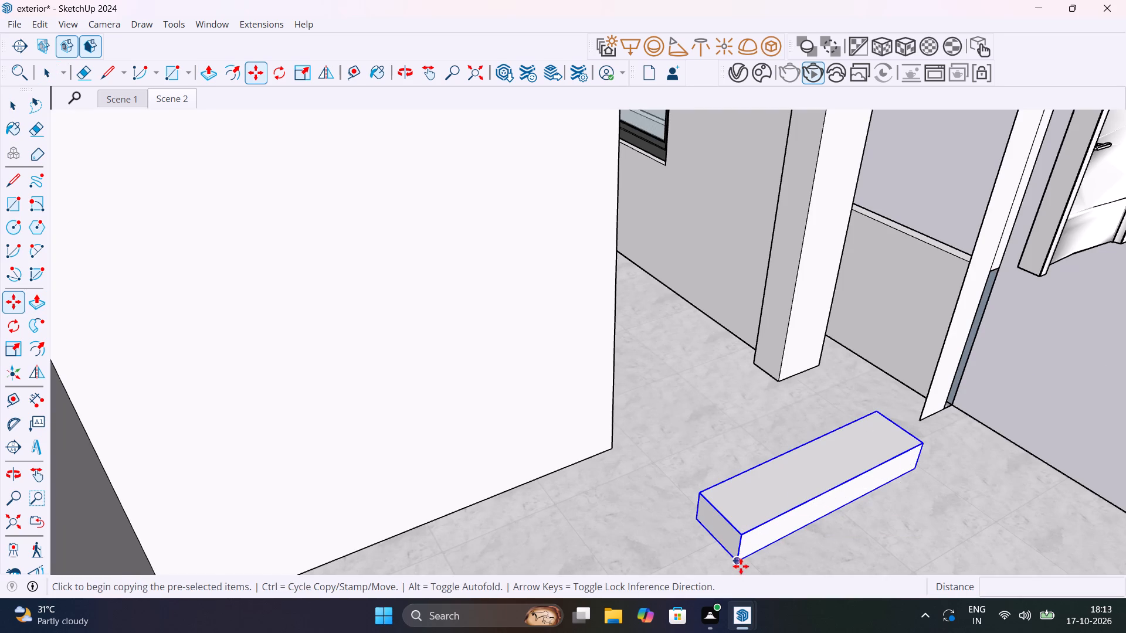
pyautogui.click(741, 566)
pyautogui.click(698, 493)
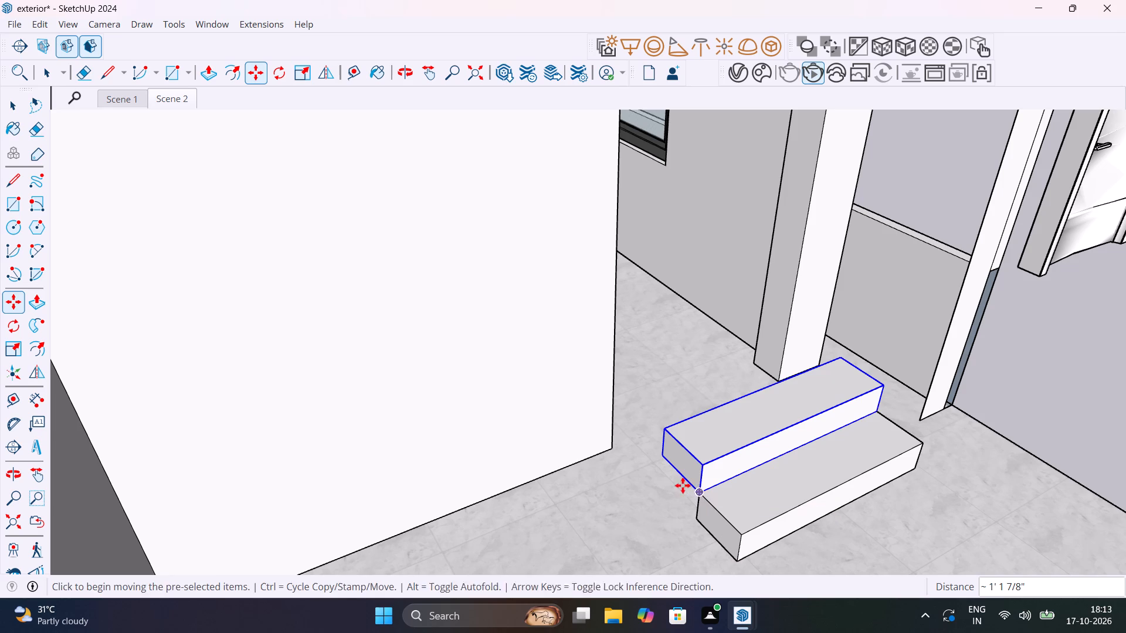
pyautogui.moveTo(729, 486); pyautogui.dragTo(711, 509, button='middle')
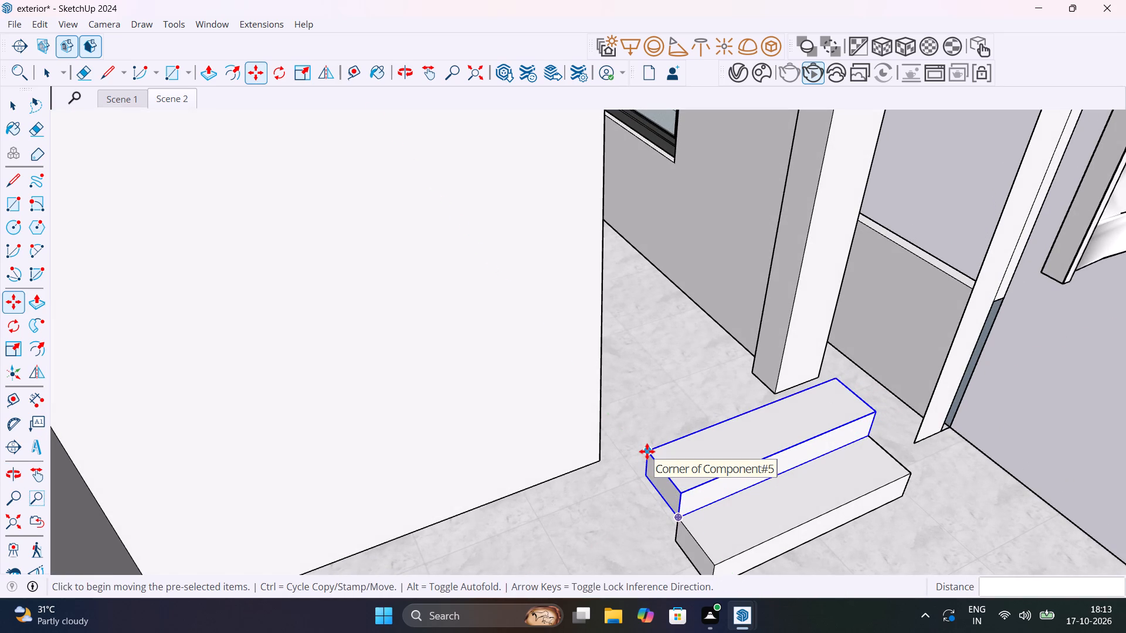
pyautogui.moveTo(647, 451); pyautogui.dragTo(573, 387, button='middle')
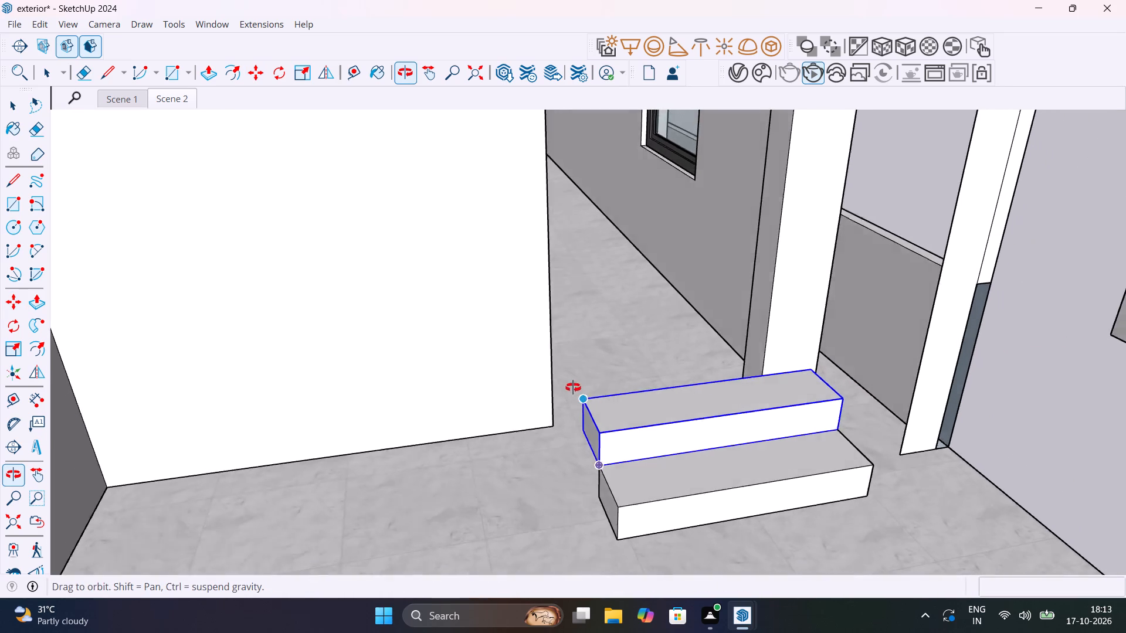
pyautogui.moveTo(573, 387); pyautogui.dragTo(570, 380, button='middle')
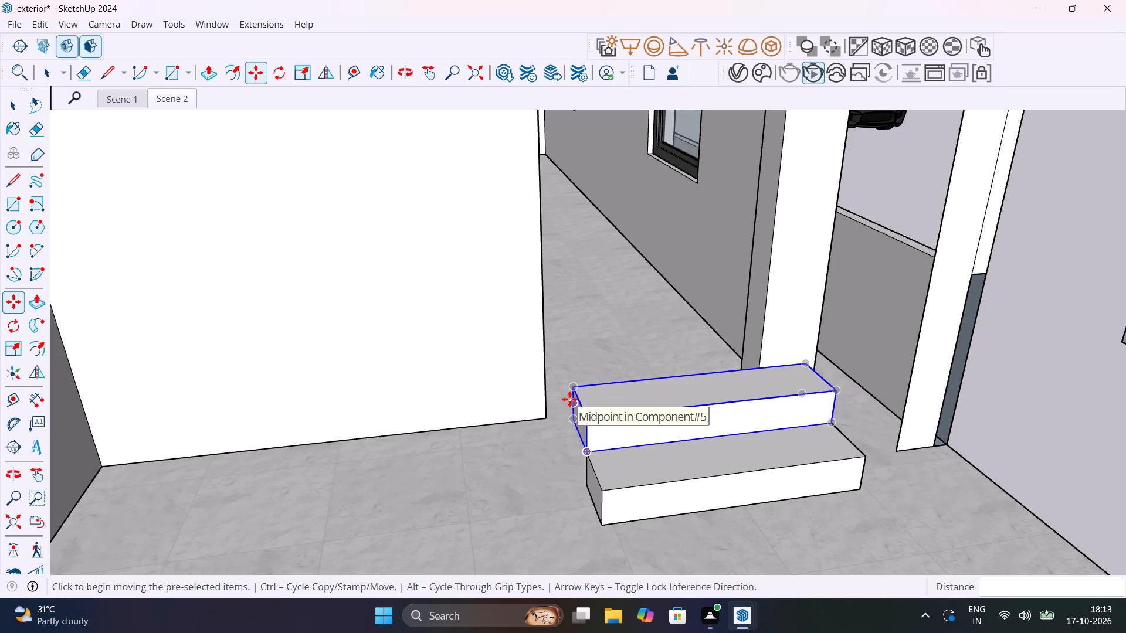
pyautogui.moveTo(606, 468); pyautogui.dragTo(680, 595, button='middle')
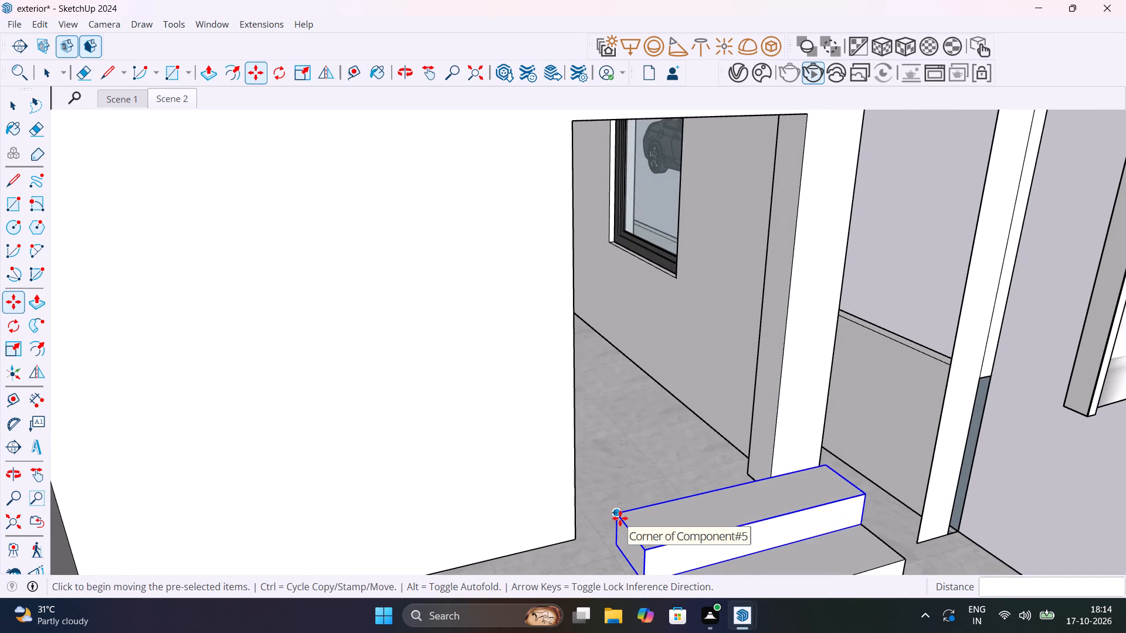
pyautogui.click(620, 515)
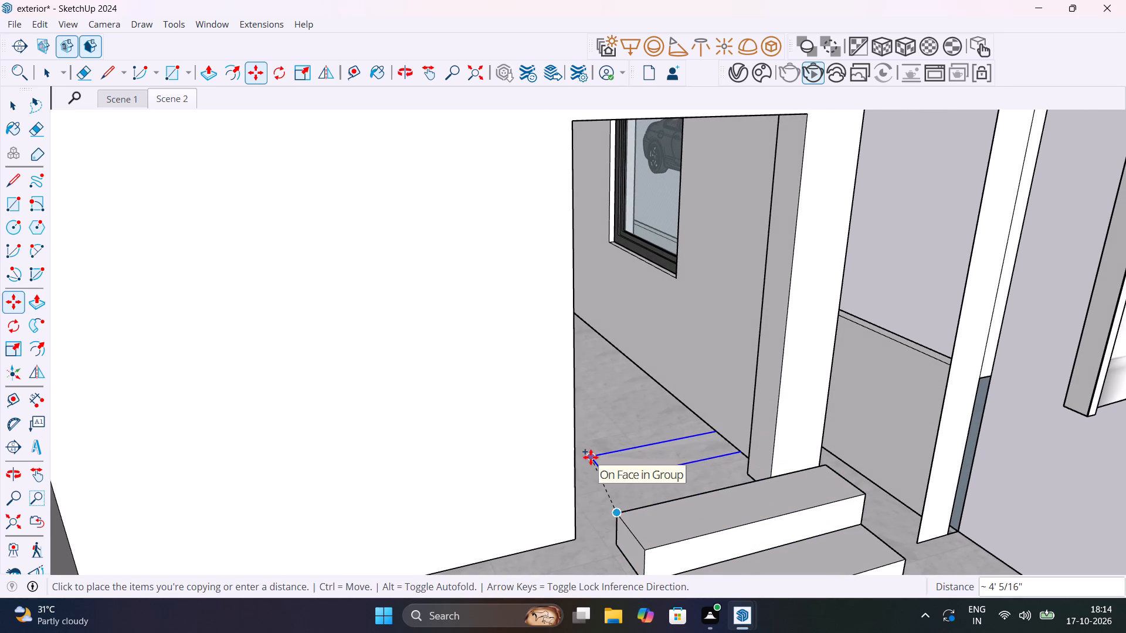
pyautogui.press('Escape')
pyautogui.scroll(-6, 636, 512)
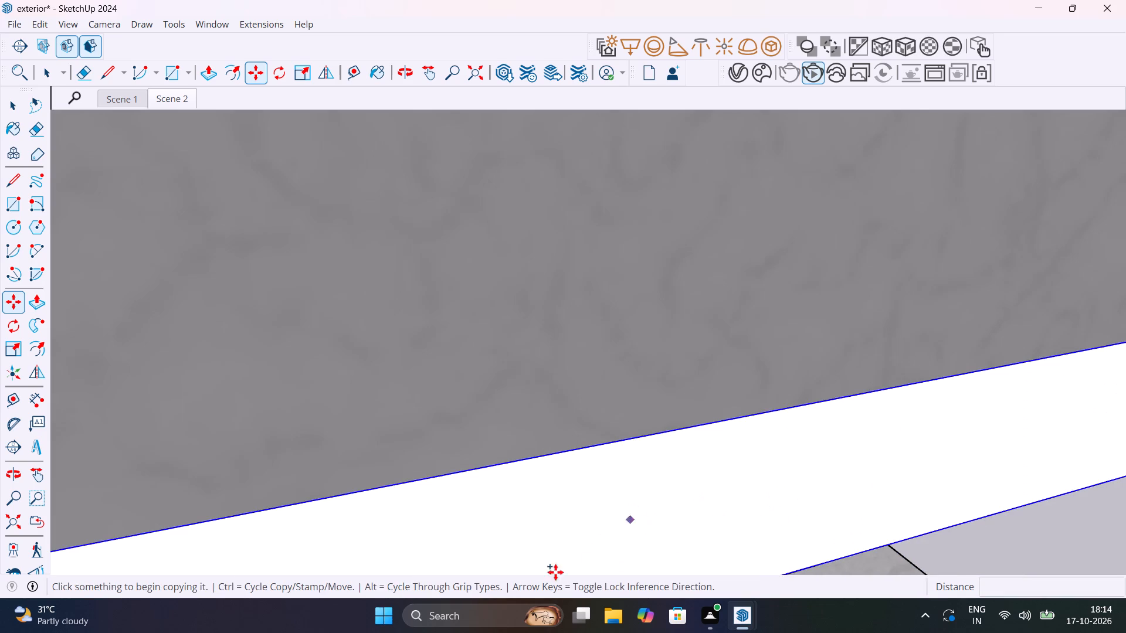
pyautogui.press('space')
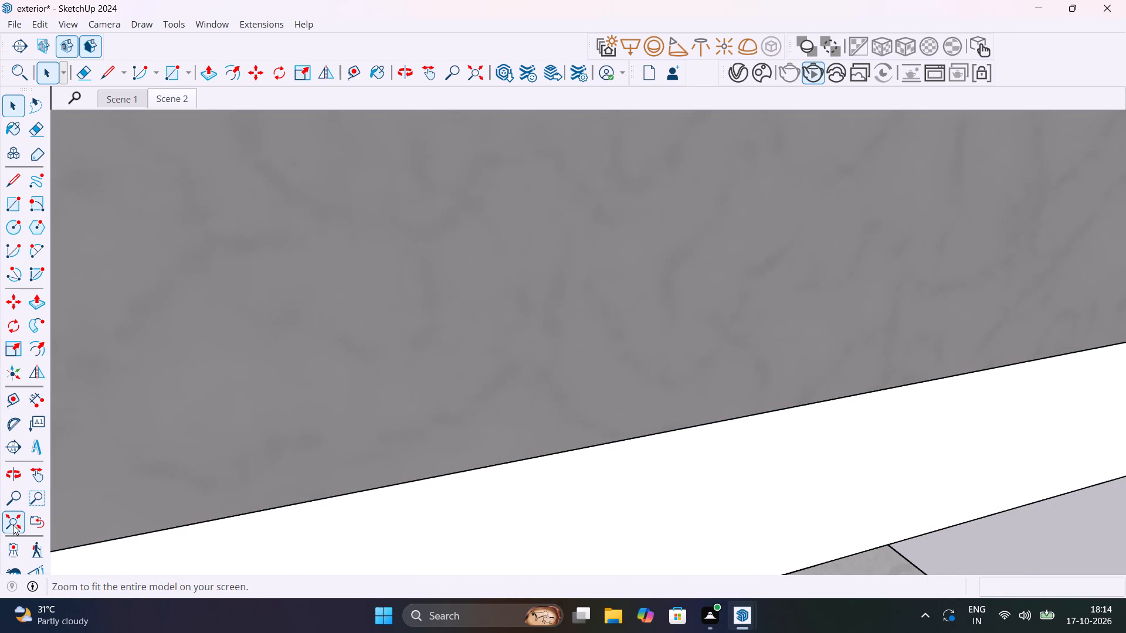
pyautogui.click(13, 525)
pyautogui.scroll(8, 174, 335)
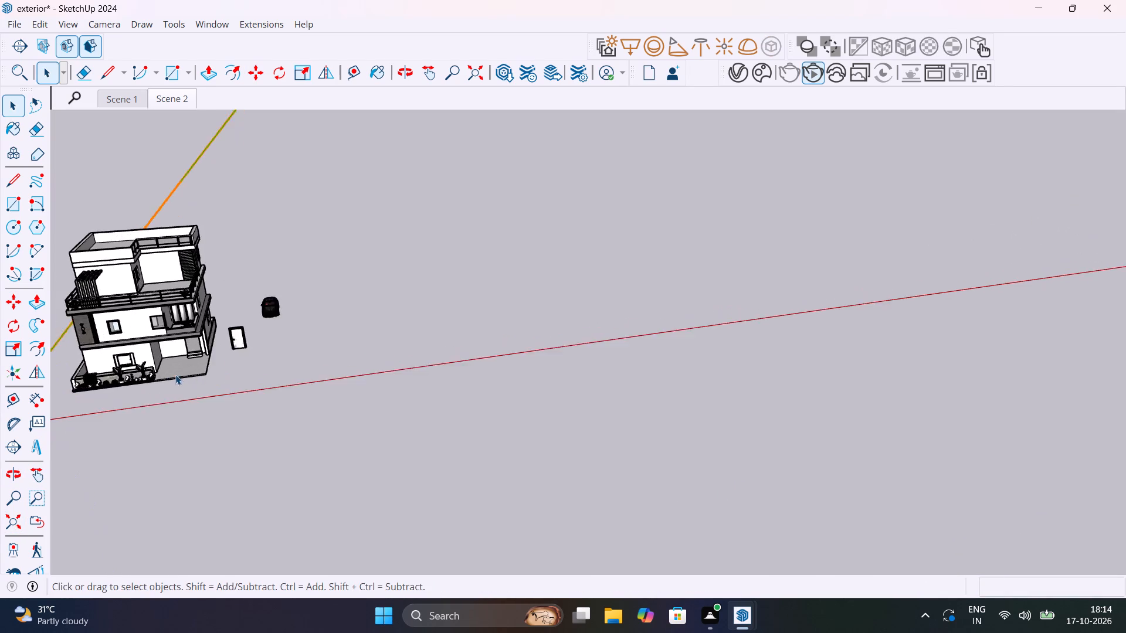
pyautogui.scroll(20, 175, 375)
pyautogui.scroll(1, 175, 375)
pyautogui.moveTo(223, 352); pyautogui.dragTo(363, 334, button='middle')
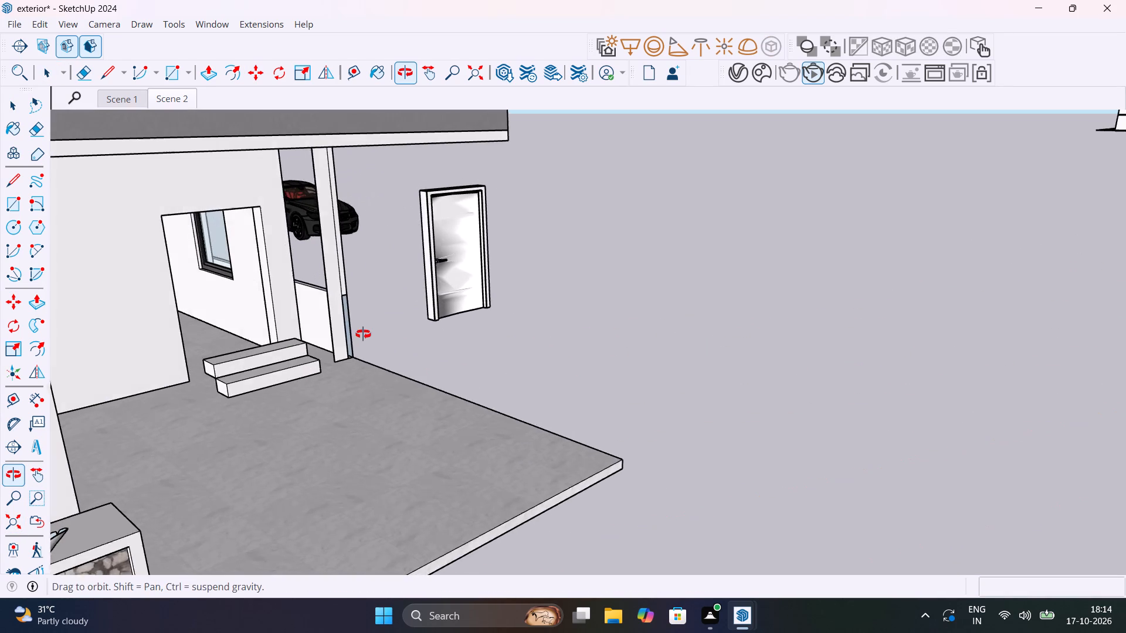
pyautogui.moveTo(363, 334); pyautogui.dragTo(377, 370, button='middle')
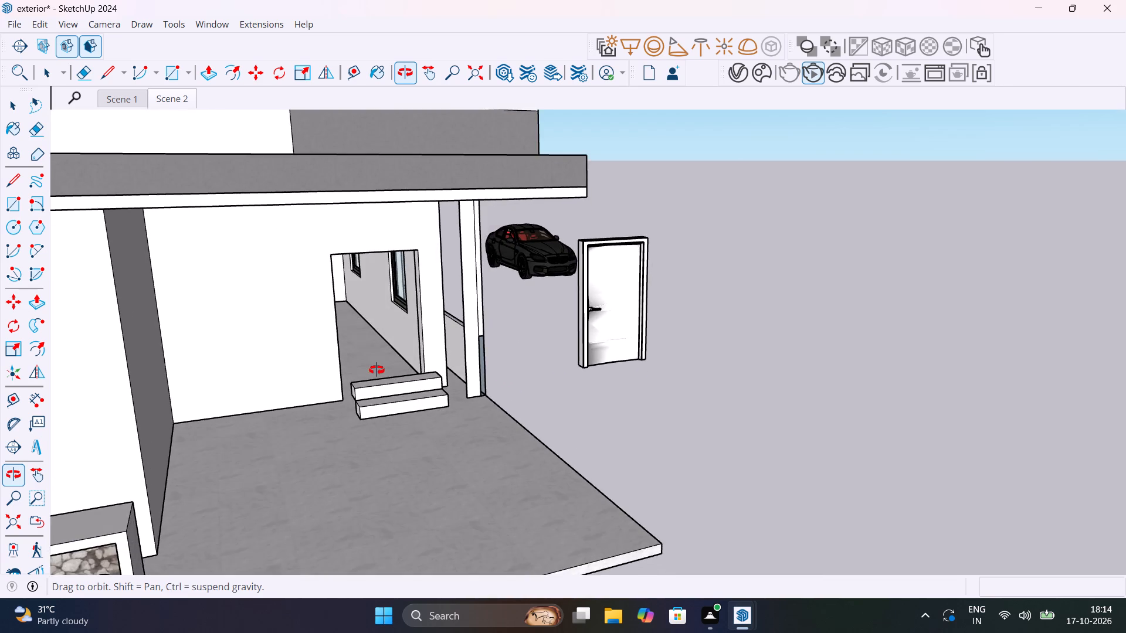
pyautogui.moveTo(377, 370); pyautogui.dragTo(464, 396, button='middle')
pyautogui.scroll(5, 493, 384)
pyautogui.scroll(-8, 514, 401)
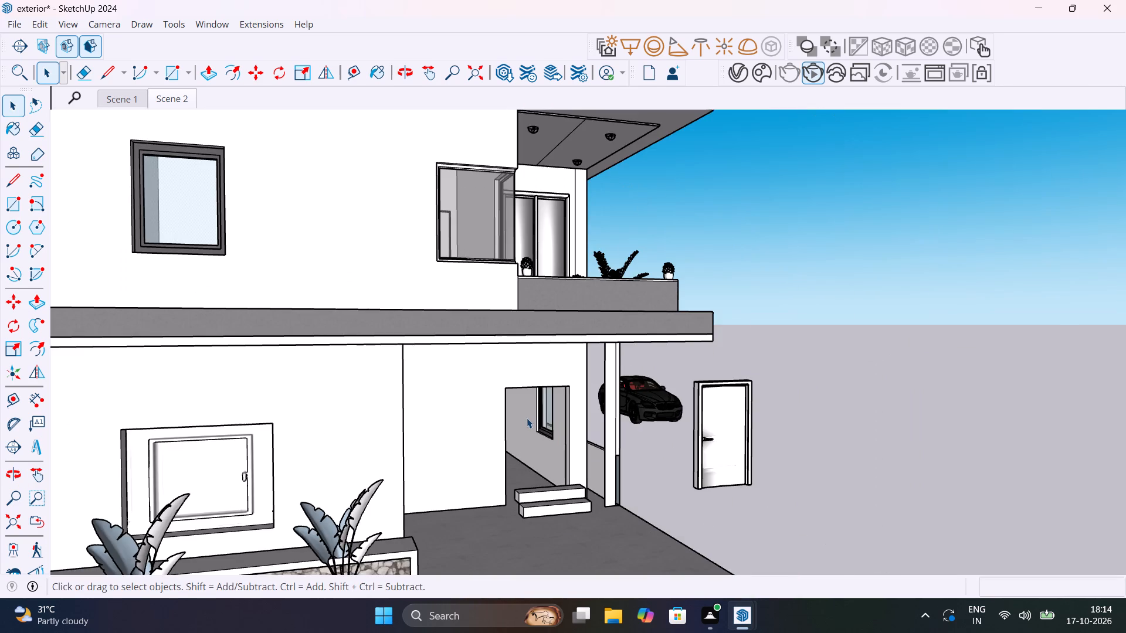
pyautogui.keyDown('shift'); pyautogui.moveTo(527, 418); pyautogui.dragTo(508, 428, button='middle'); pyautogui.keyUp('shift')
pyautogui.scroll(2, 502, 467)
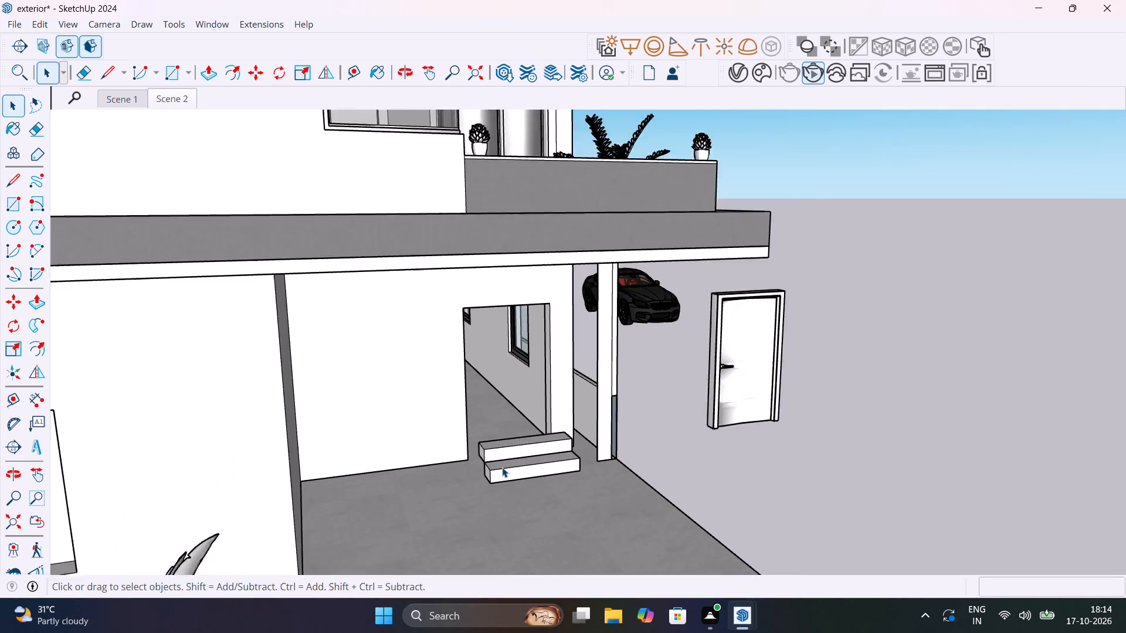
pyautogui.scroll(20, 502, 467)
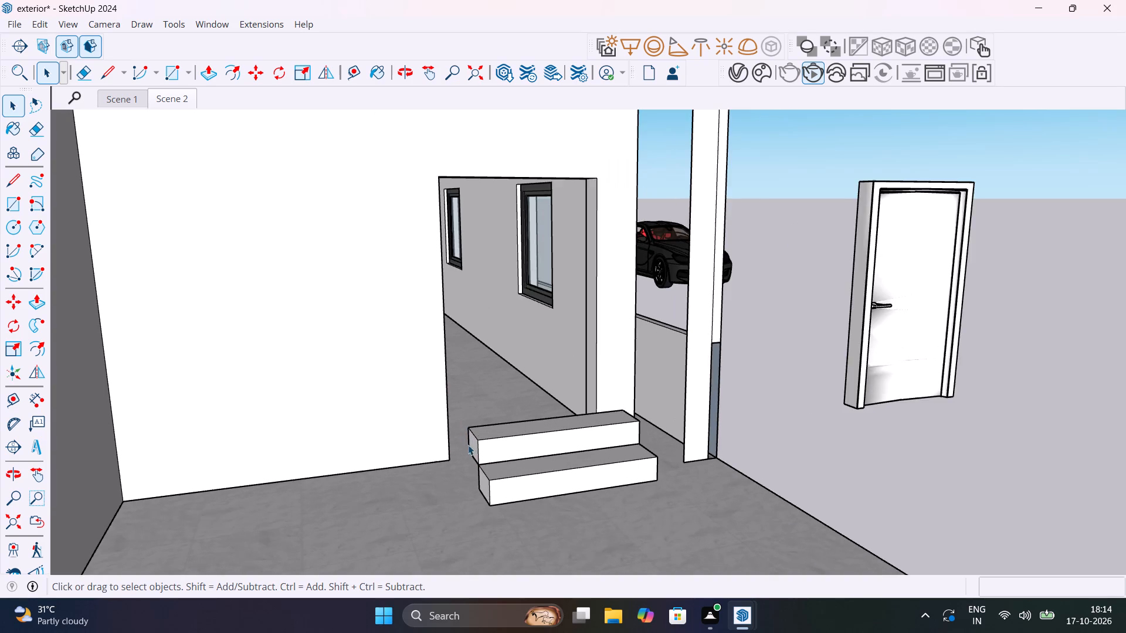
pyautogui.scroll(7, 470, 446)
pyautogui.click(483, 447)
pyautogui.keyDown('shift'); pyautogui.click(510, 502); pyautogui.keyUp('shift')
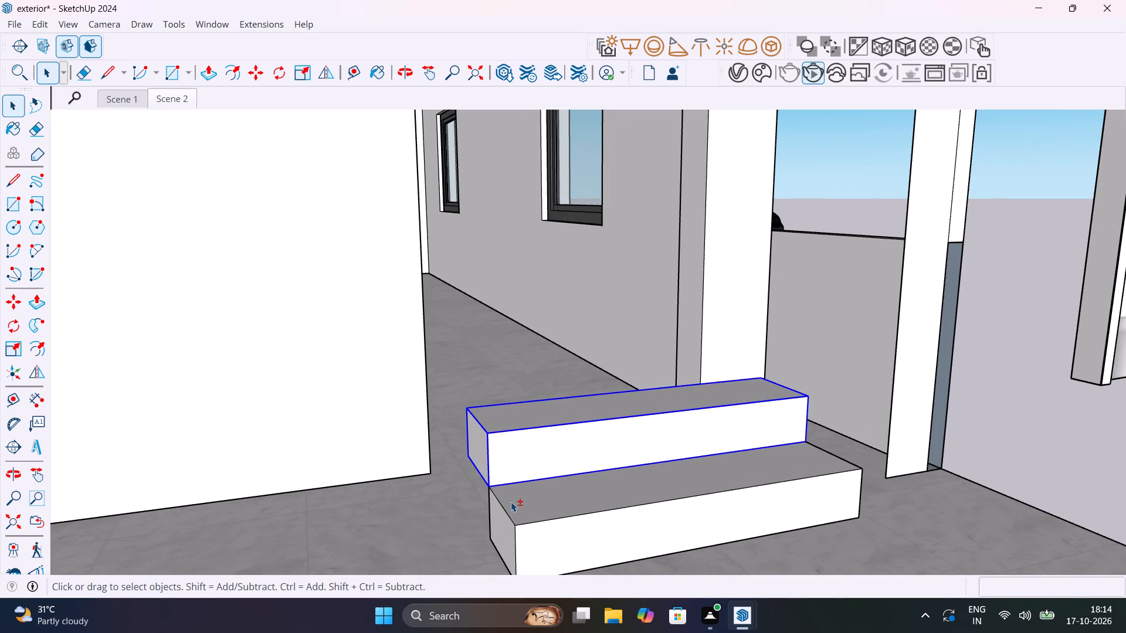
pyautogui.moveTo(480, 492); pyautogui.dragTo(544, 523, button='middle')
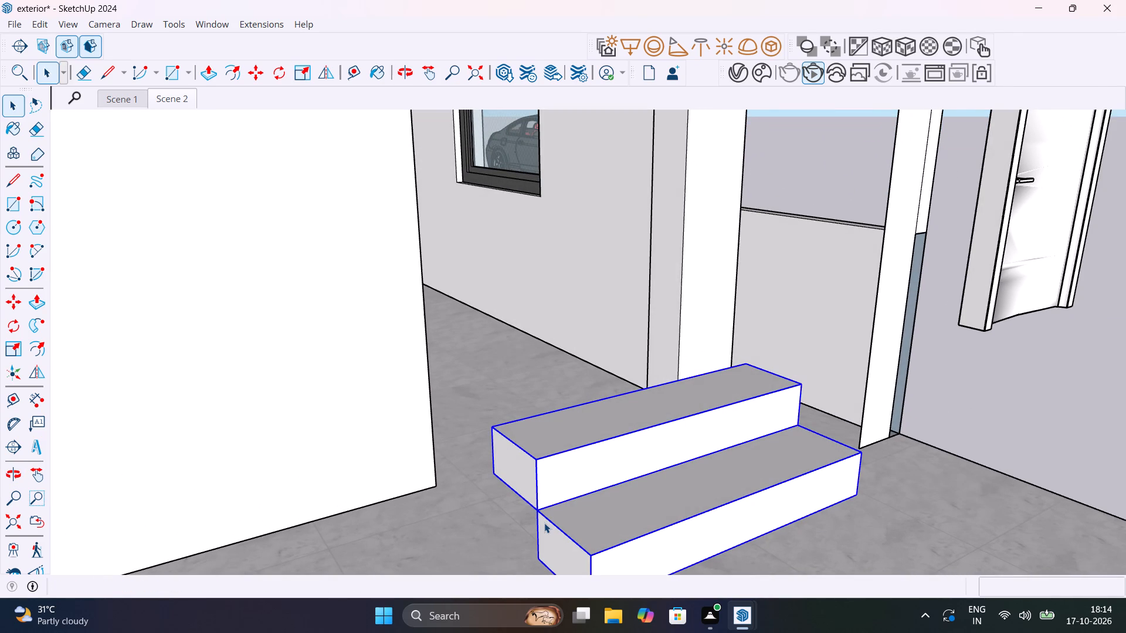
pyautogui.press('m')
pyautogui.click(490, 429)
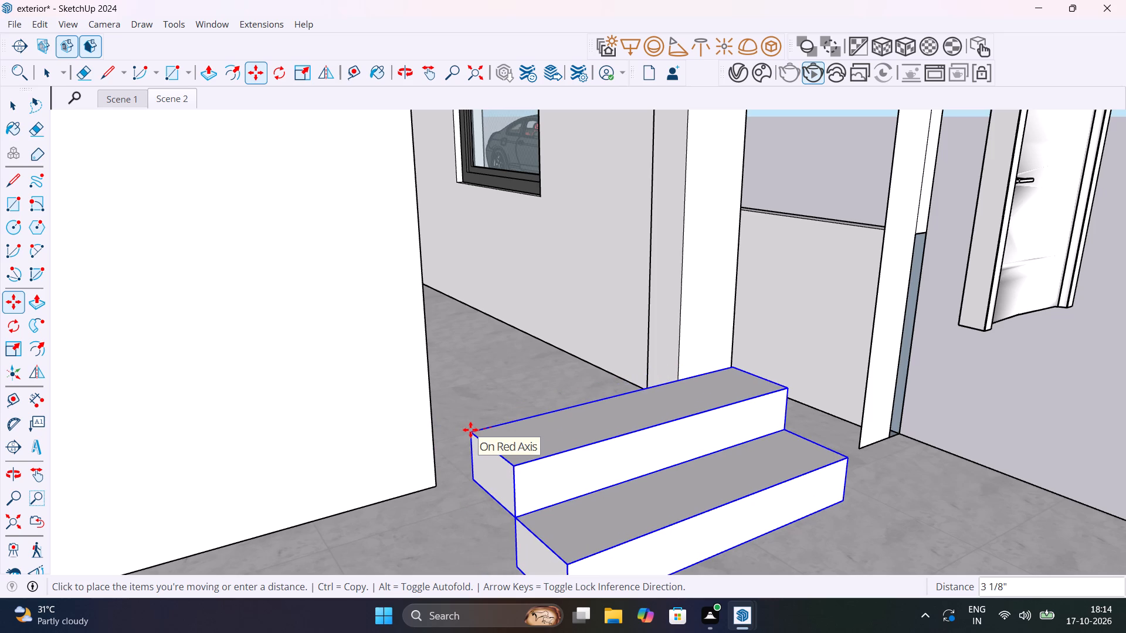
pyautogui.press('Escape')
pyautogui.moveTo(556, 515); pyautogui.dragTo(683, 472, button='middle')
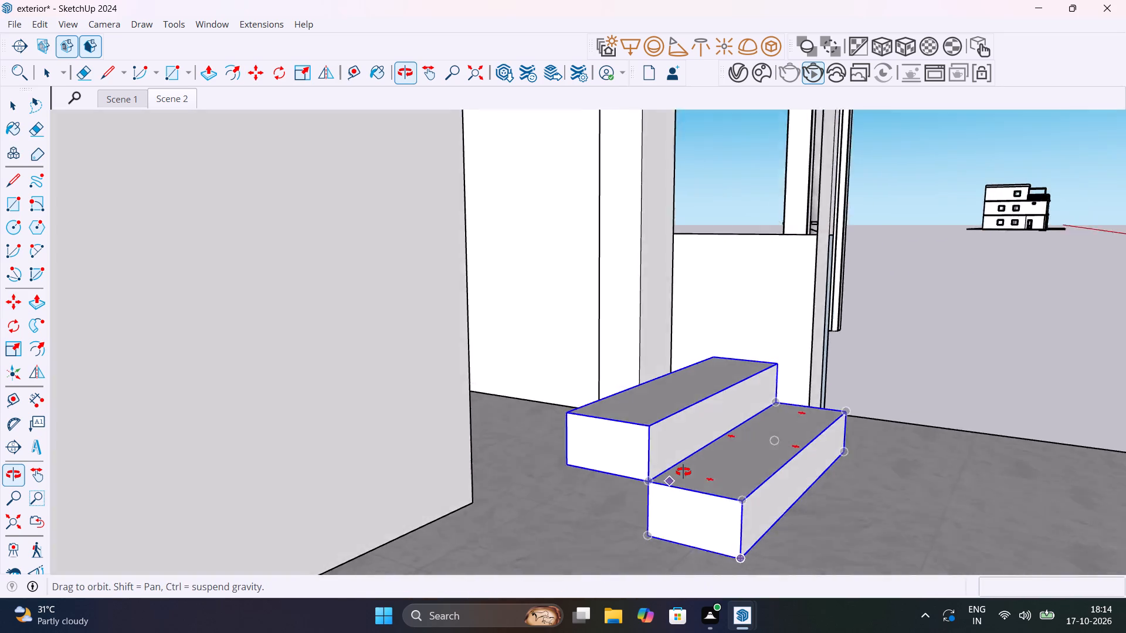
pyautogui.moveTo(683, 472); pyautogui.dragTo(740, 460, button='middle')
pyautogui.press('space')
# Delete the front face and remaining edges of the thin corner column standing at the low side wall's carport end.
pyautogui.moveTo(704, 478); pyautogui.dragTo(714, 466, button='middle')
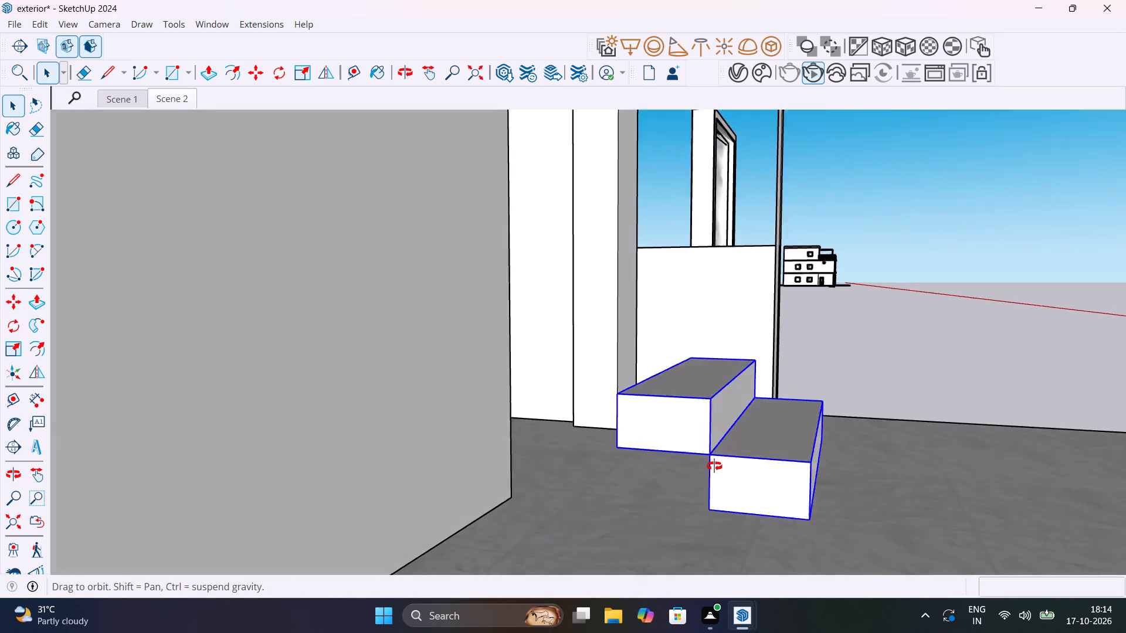
pyautogui.moveTo(714, 466); pyautogui.dragTo(138, 489, button='middle')
pyautogui.click(605, 453)
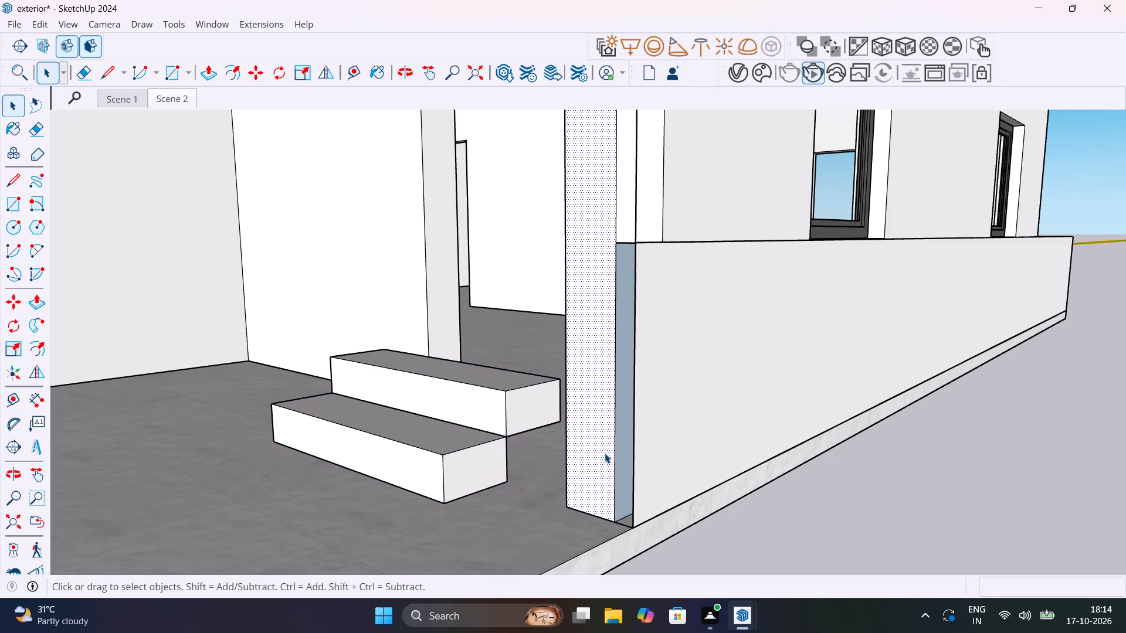
pyautogui.press('Delete')
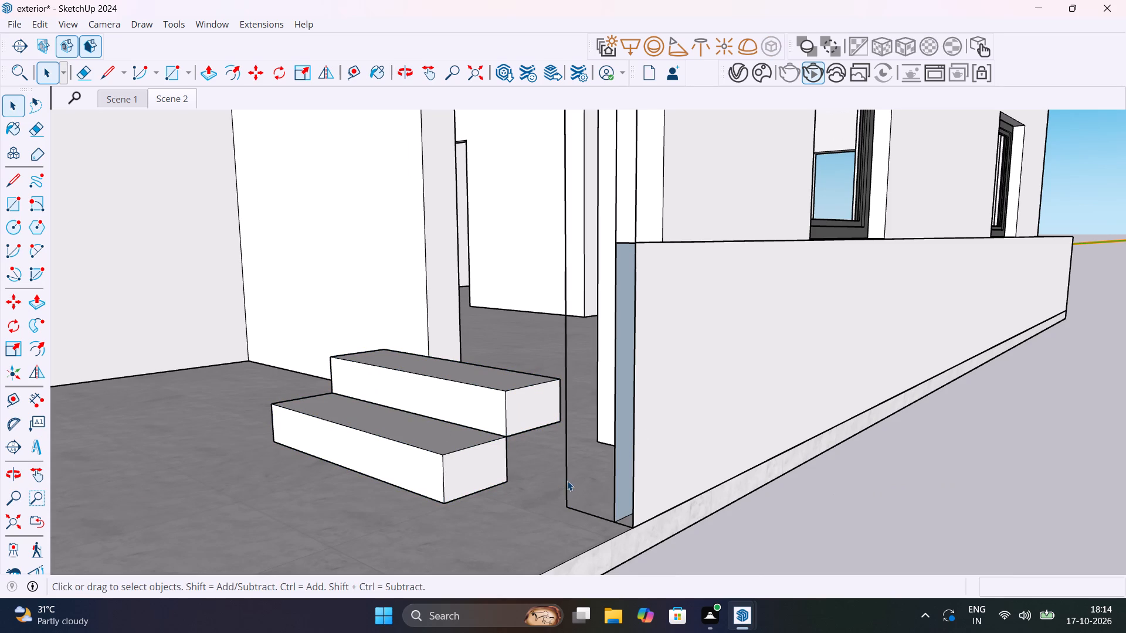
pyautogui.click(567, 481)
pyautogui.press('Delete')
pyautogui.click(598, 515)
pyautogui.press('Delete')
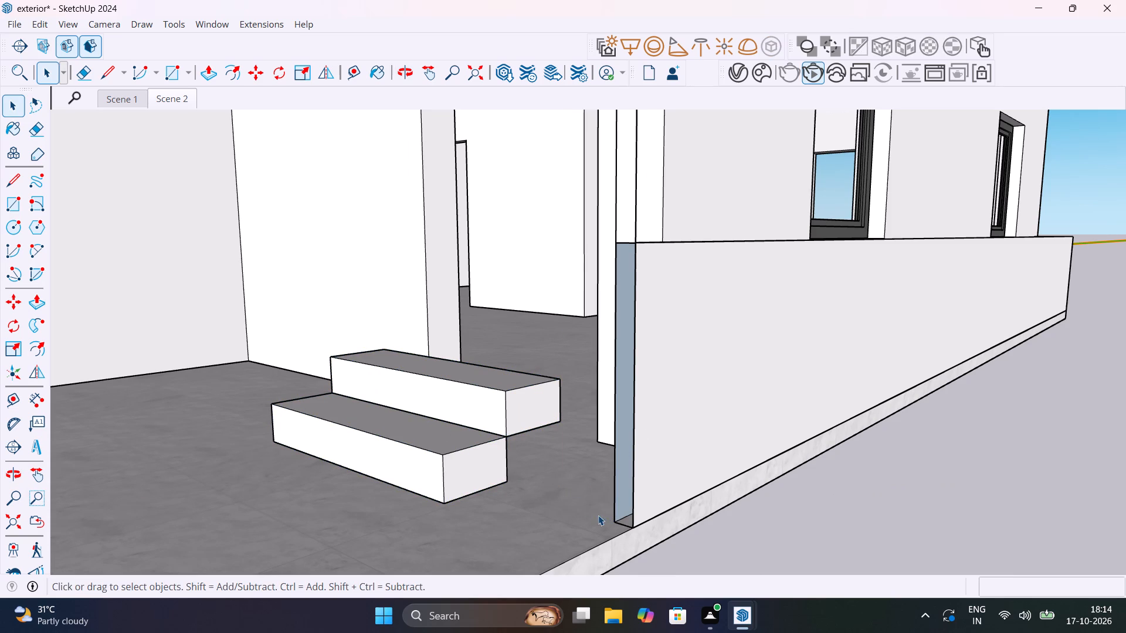
pyautogui.scroll(-11, 631, 488)
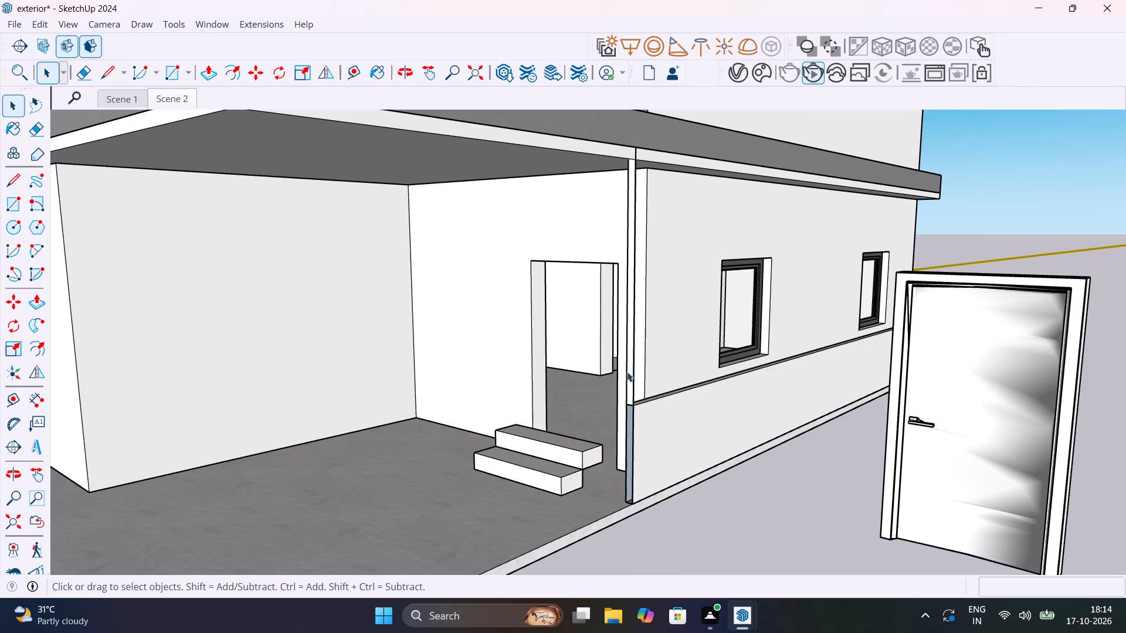
pyautogui.scroll(3, 634, 376)
pyautogui.press('e')
pyautogui.moveTo(635, 373); pyautogui.dragTo(623, 371)
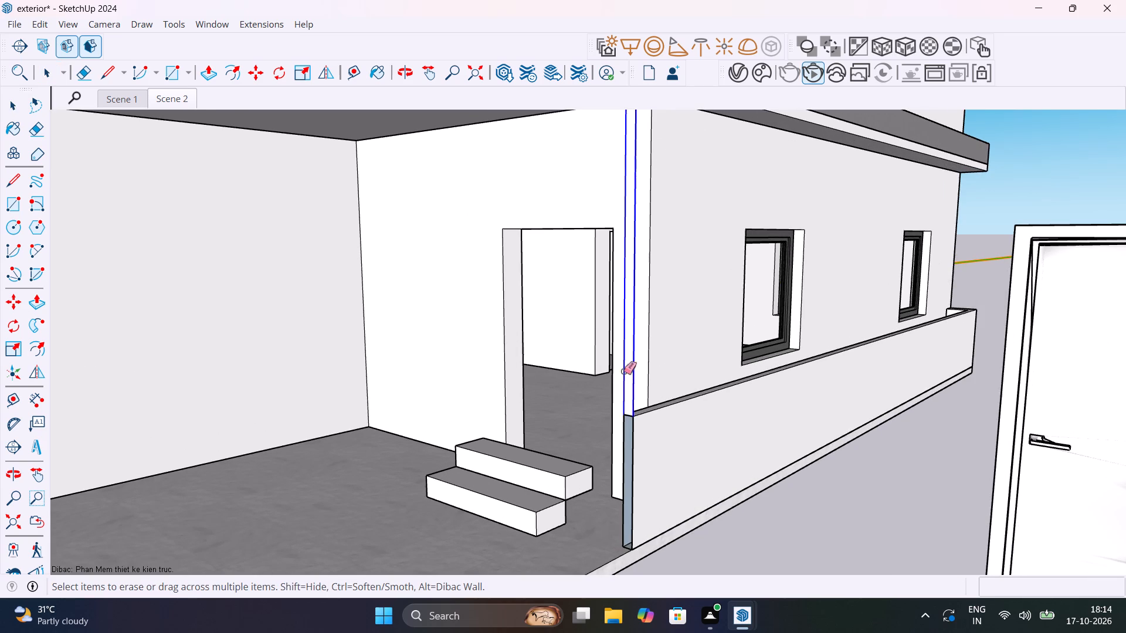
pyautogui.moveTo(623, 371); pyautogui.dragTo(619, 371)
# Draw a 3" by 3' rectangle over the low side wall's open end to close it.
pyautogui.scroll(4, 631, 447)
pyautogui.press('space')
pyautogui.press('r')
pyautogui.moveTo(640, 460); pyautogui.dragTo(676, 465, button='middle')
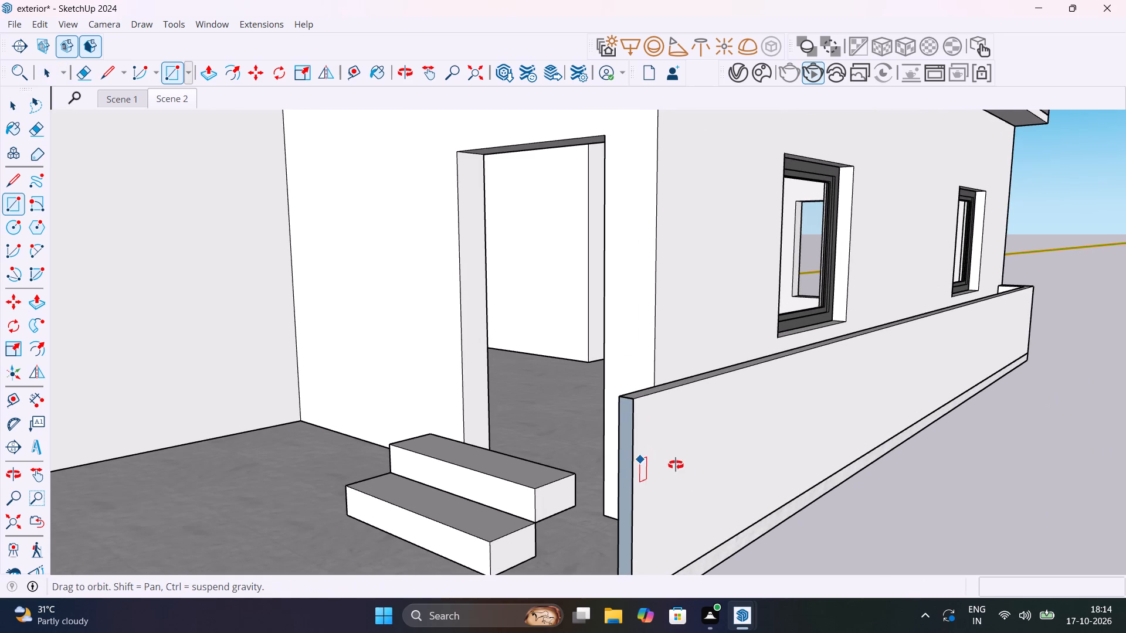
pyautogui.moveTo(676, 465); pyautogui.dragTo(742, 390, button='middle')
pyautogui.scroll(-1, 690, 465)
pyautogui.scroll(1, 741, 388)
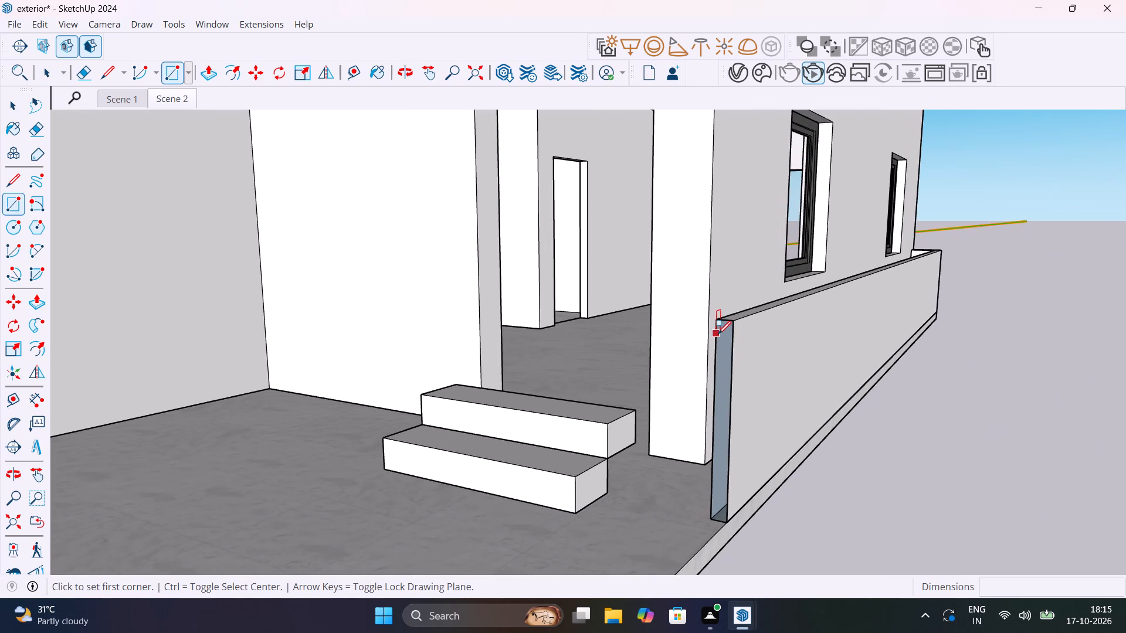
pyautogui.click(716, 326)
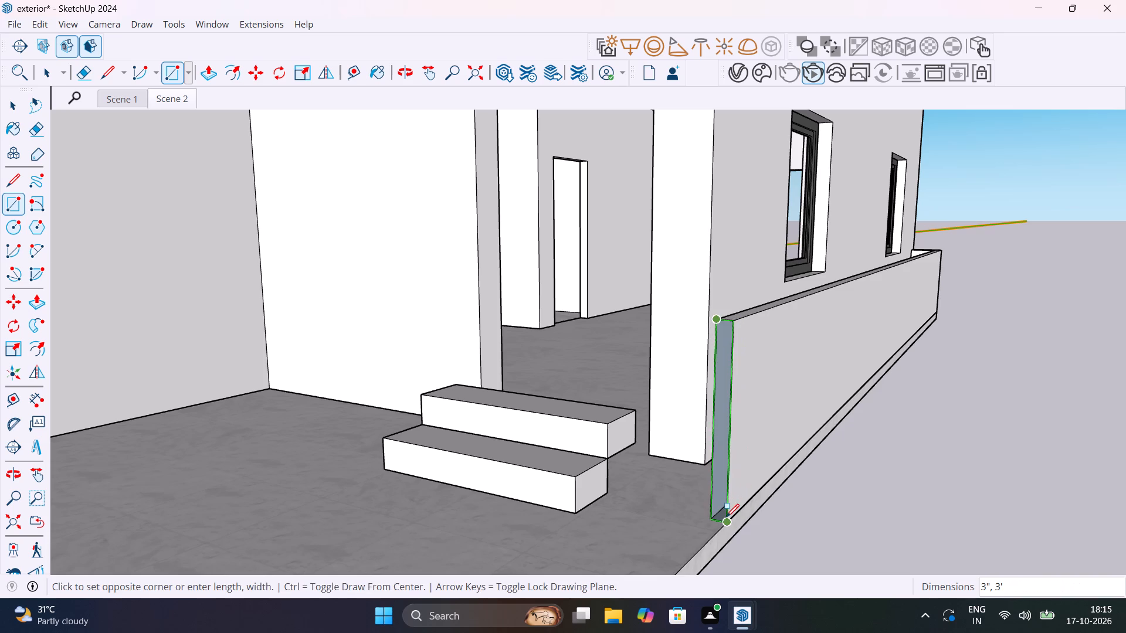
pyautogui.click(726, 517)
pyautogui.press('space')
# Push the low side wall's end face back 3' 6 1/2" along the house to shorten the wall.
pyautogui.write('p')
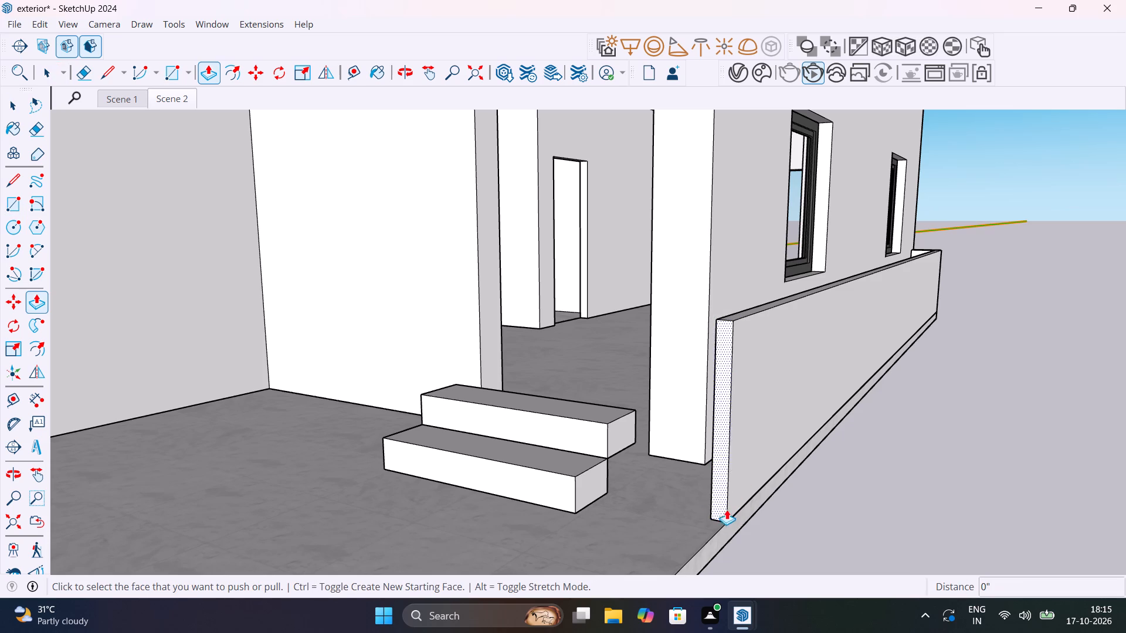
pyautogui.click(715, 482)
pyautogui.click(772, 412)
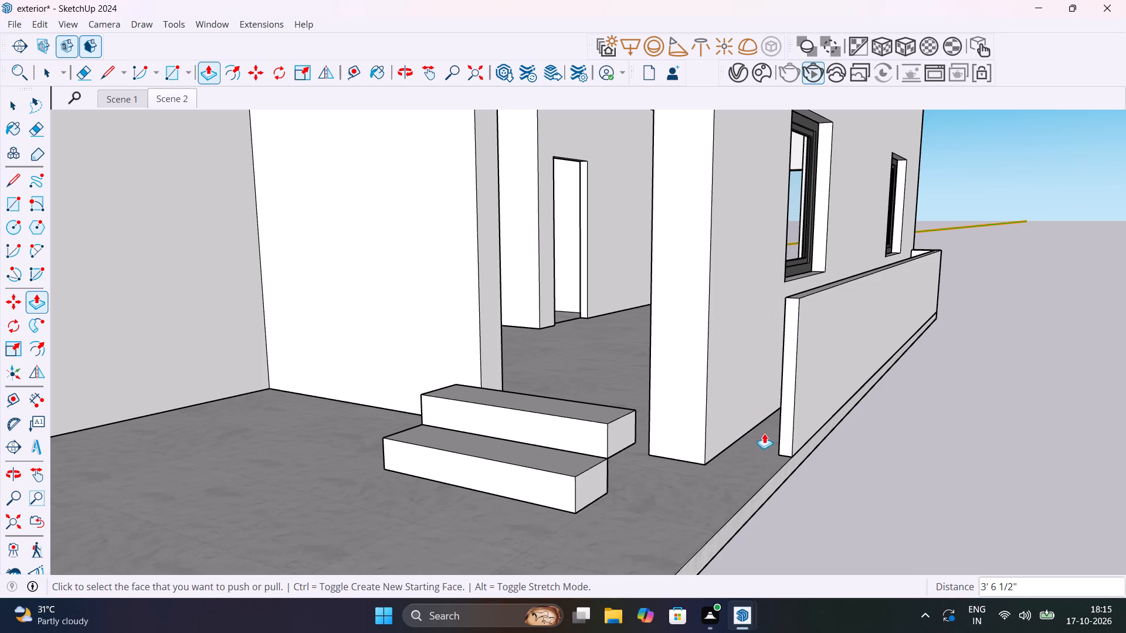
pyautogui.press('space')
# Open the lower step block's component for editing at its back side.
pyautogui.moveTo(808, 498); pyautogui.dragTo(758, 457, button='middle')
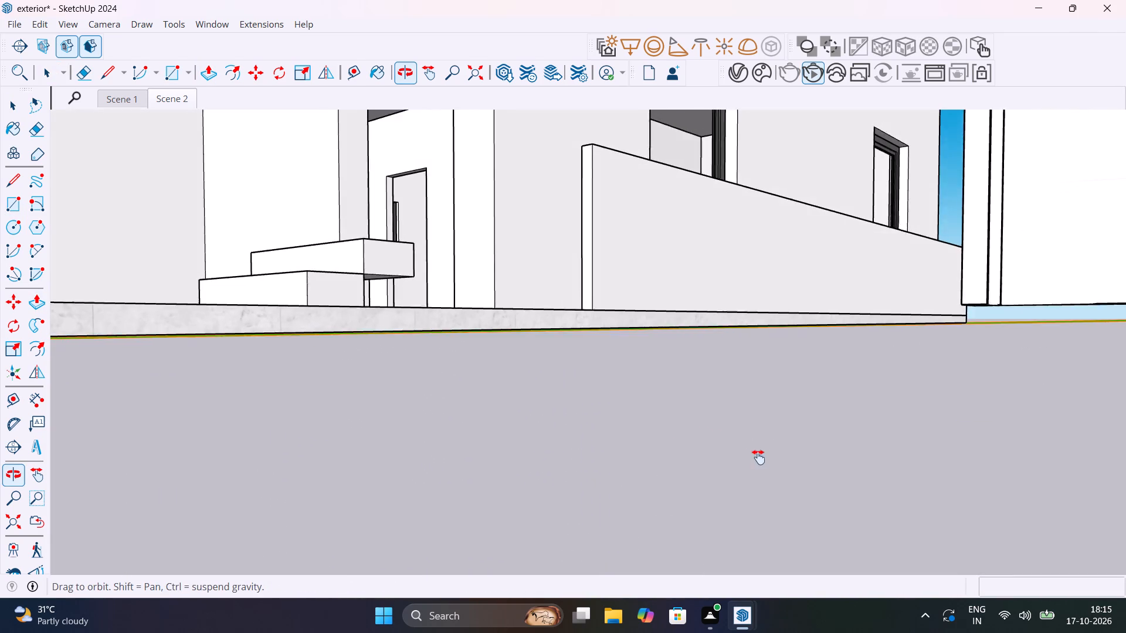
pyautogui.moveTo(758, 457); pyautogui.dragTo(812, 522, button='middle')
pyautogui.keyDown('shift'); pyautogui.moveTo(540, 495); pyautogui.dragTo(727, 312, button='middle'); pyautogui.keyUp('shift')
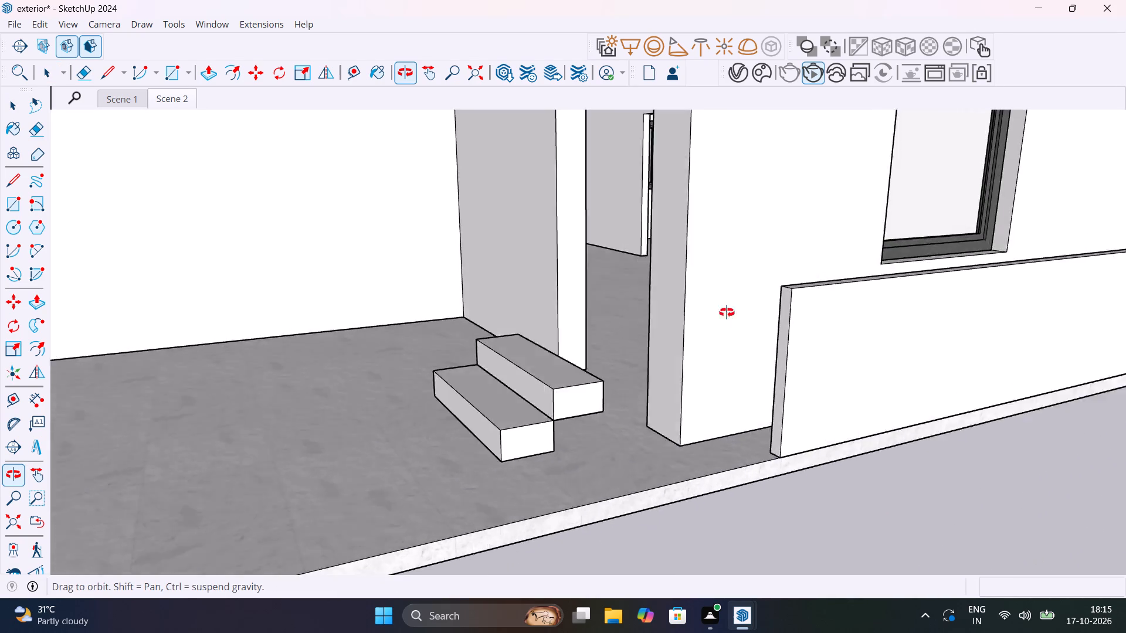
pyautogui.keyDown('shift'); pyautogui.moveTo(727, 312); pyautogui.dragTo(679, 304, button='middle'); pyautogui.keyUp('shift')
pyautogui.scroll(9, 532, 426)
pyautogui.moveTo(549, 413); pyautogui.dragTo(500, 348, button='middle')
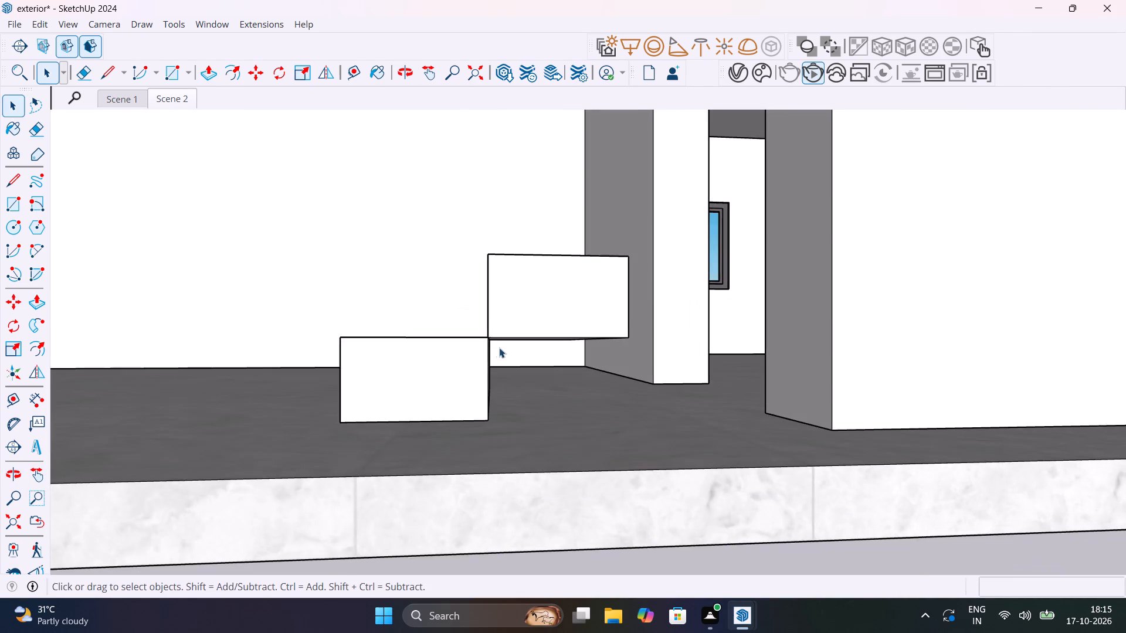
pyautogui.scroll(5, 496, 348)
pyautogui.scroll(-4, 496, 347)
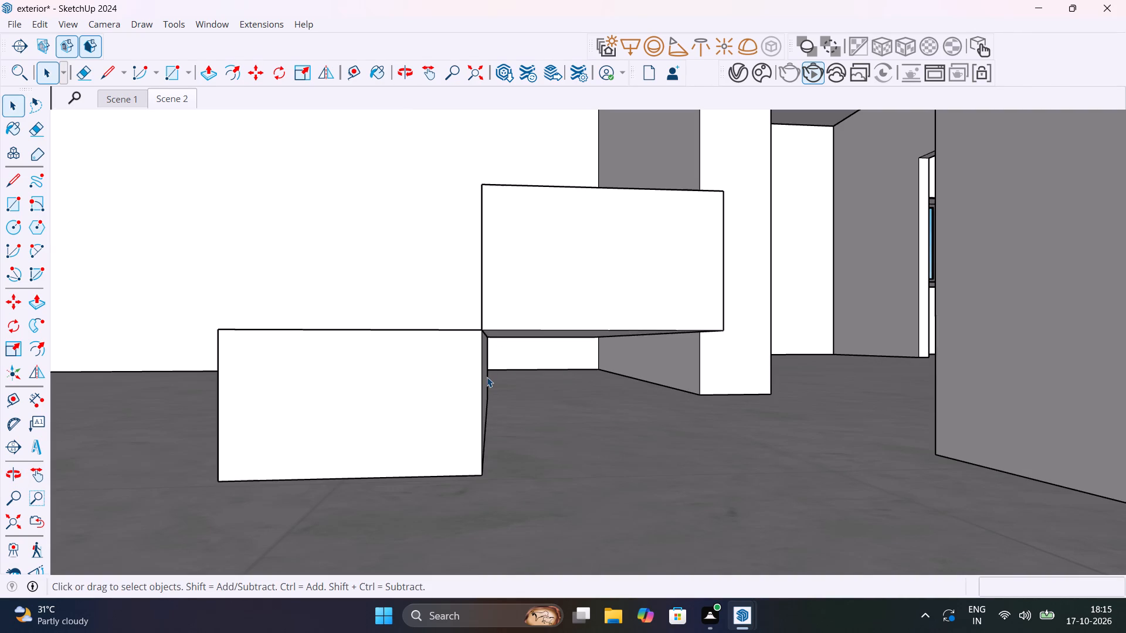
pyautogui.scroll(1, 486, 379)
pyautogui.doubleClick(486, 379)
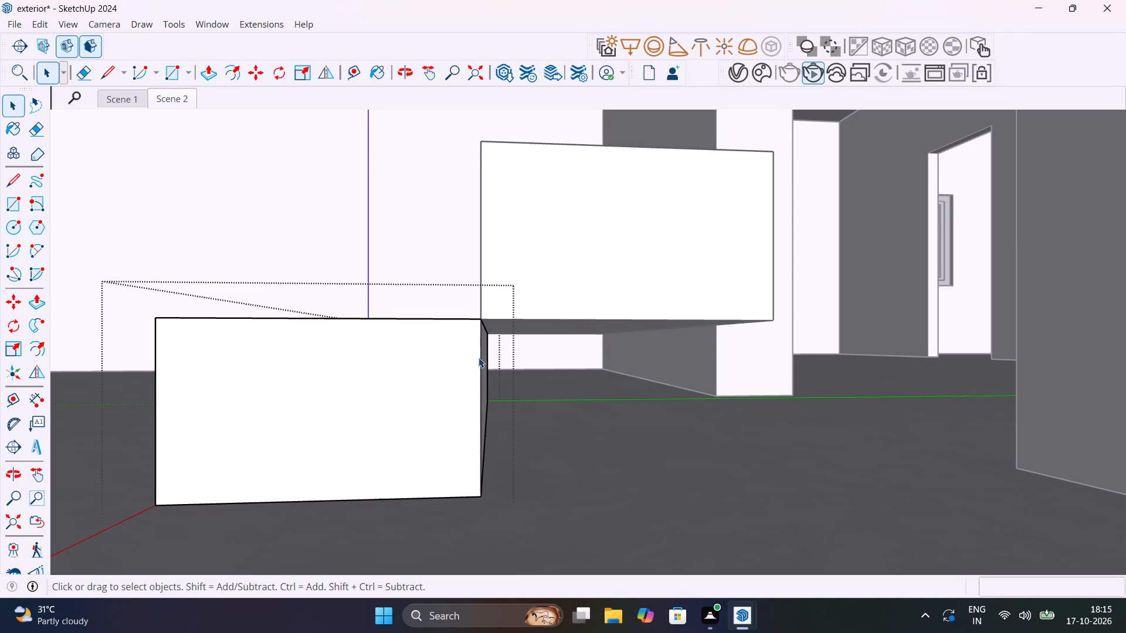
pyautogui.scroll(7, 479, 358)
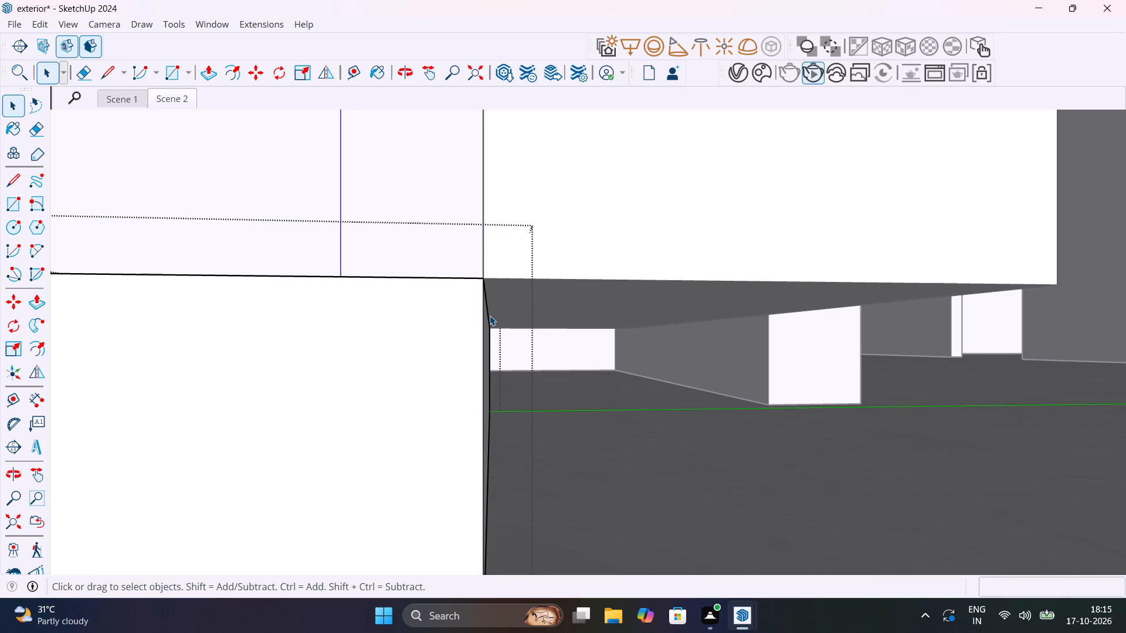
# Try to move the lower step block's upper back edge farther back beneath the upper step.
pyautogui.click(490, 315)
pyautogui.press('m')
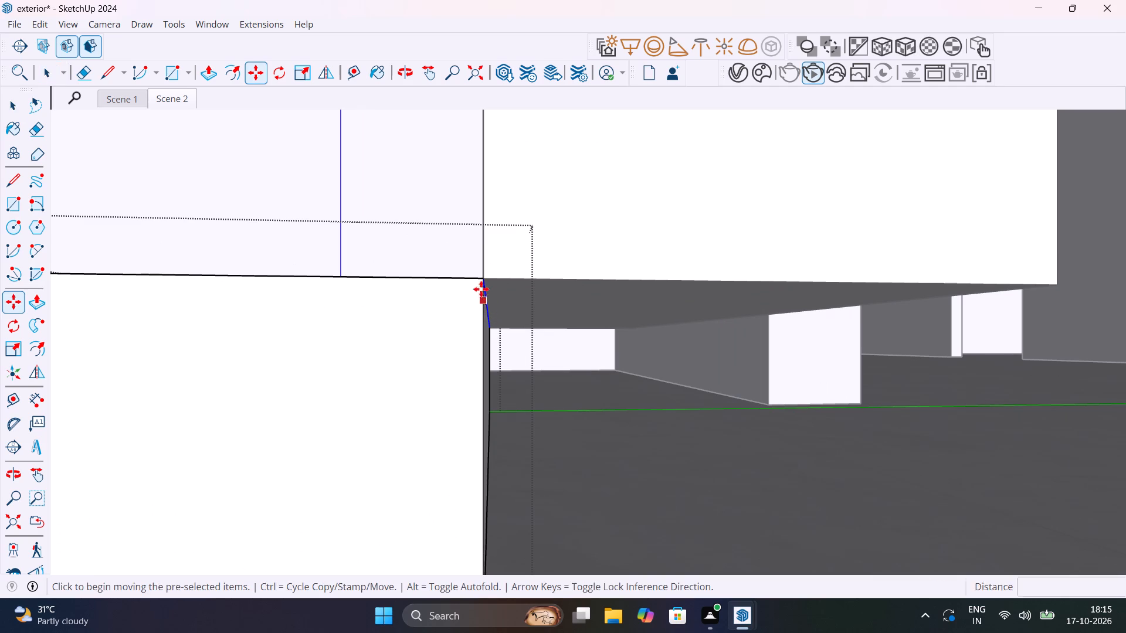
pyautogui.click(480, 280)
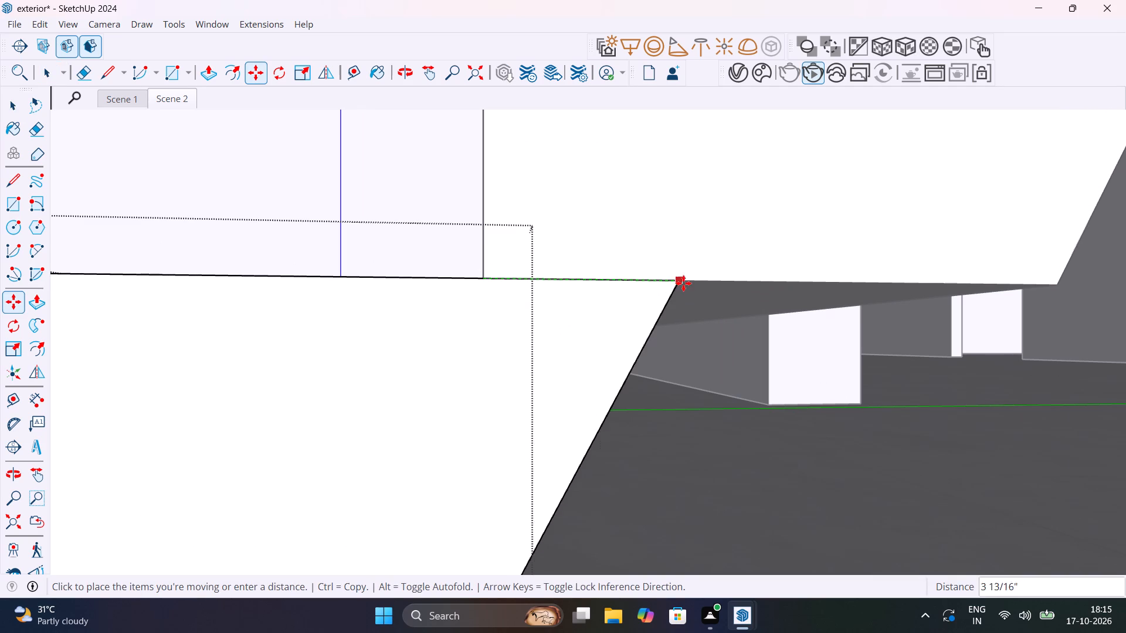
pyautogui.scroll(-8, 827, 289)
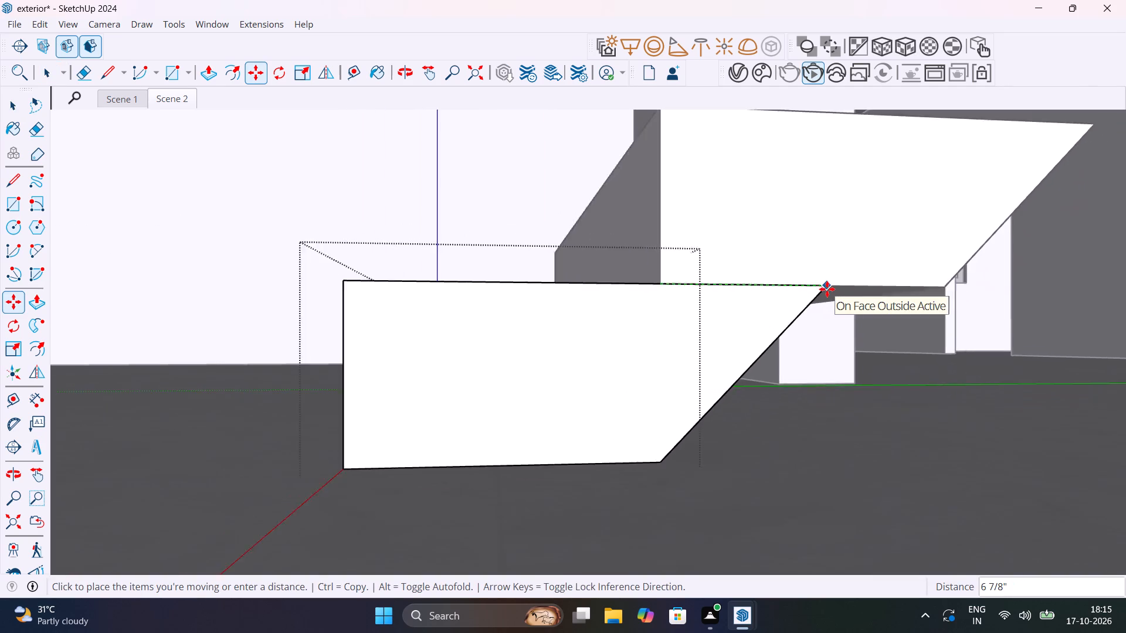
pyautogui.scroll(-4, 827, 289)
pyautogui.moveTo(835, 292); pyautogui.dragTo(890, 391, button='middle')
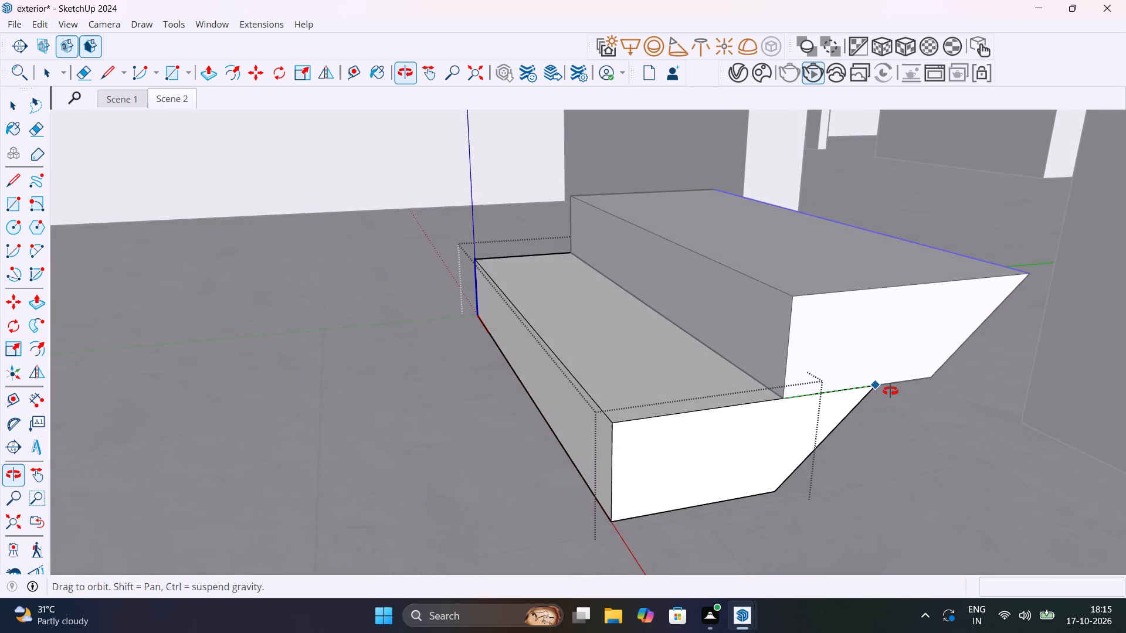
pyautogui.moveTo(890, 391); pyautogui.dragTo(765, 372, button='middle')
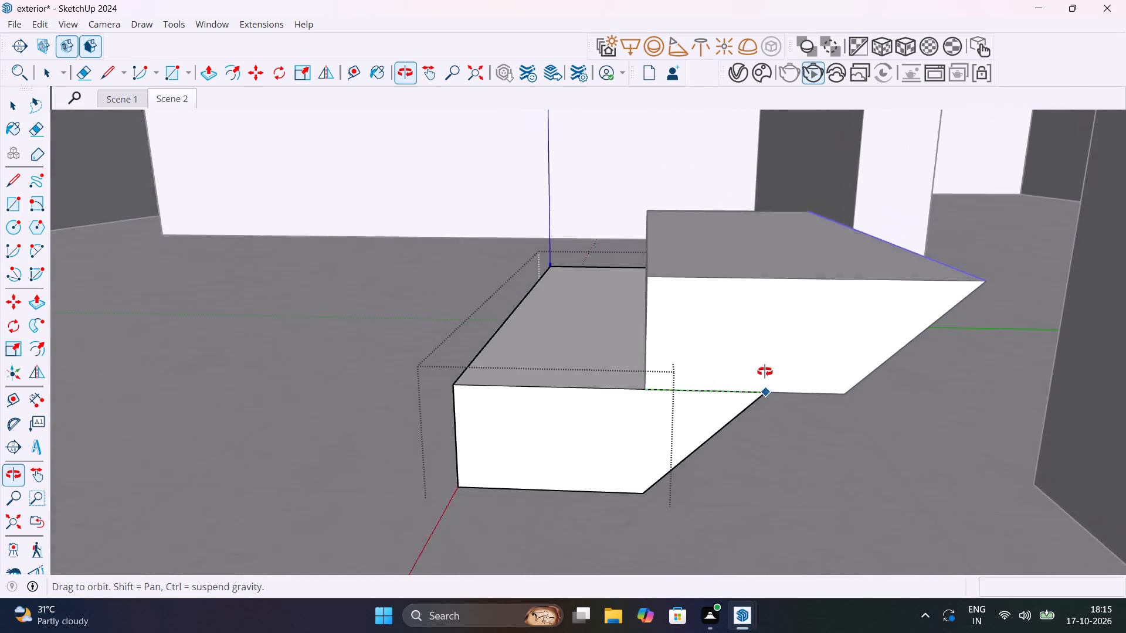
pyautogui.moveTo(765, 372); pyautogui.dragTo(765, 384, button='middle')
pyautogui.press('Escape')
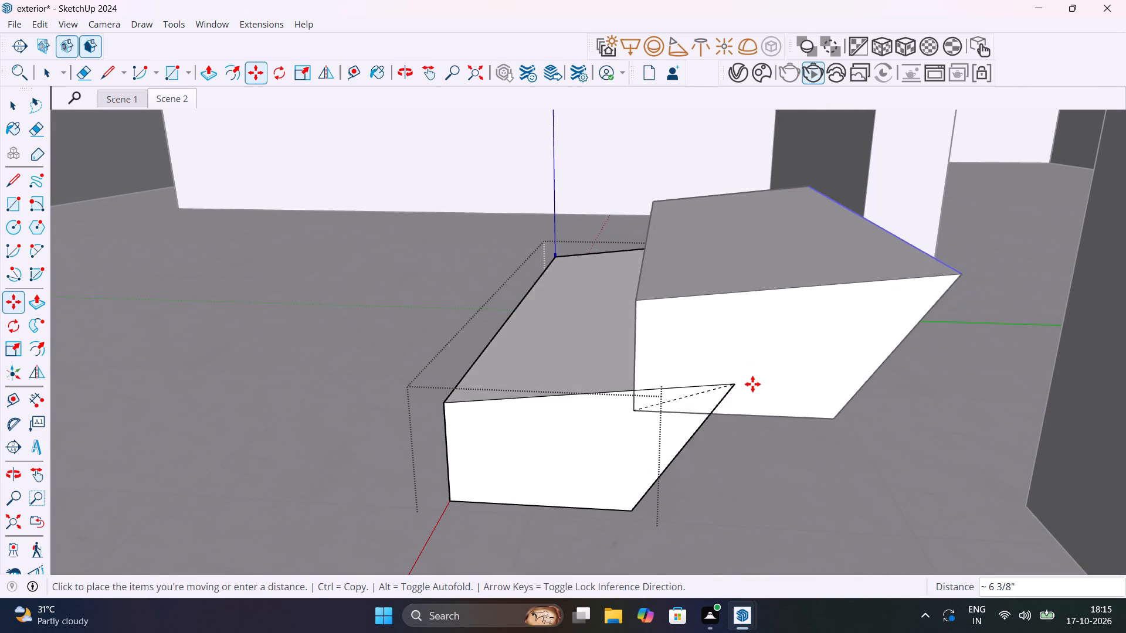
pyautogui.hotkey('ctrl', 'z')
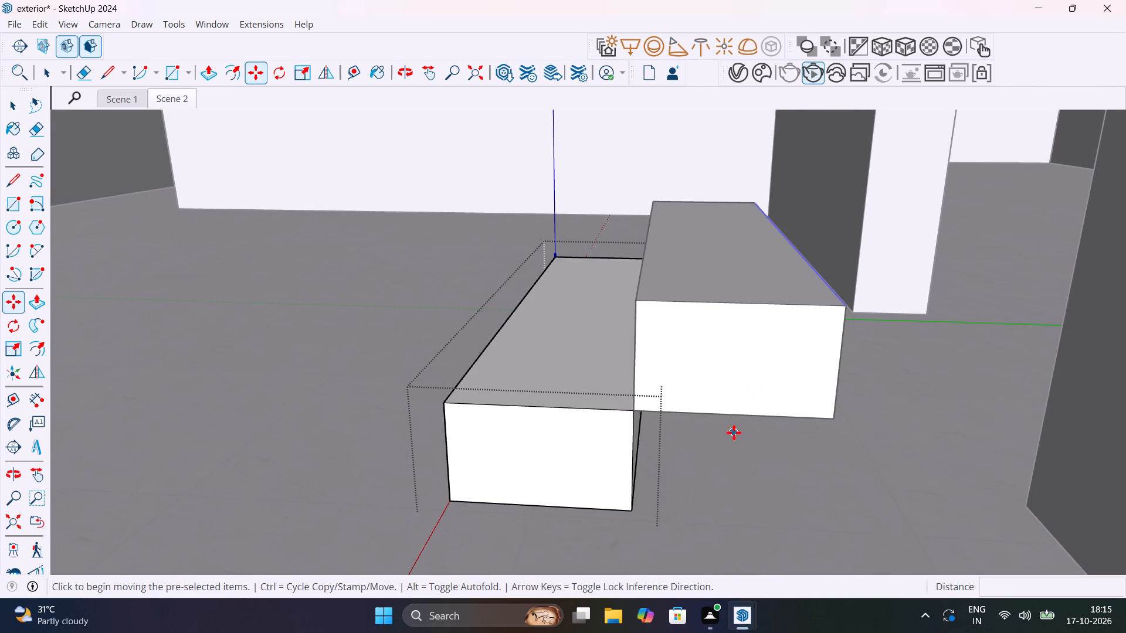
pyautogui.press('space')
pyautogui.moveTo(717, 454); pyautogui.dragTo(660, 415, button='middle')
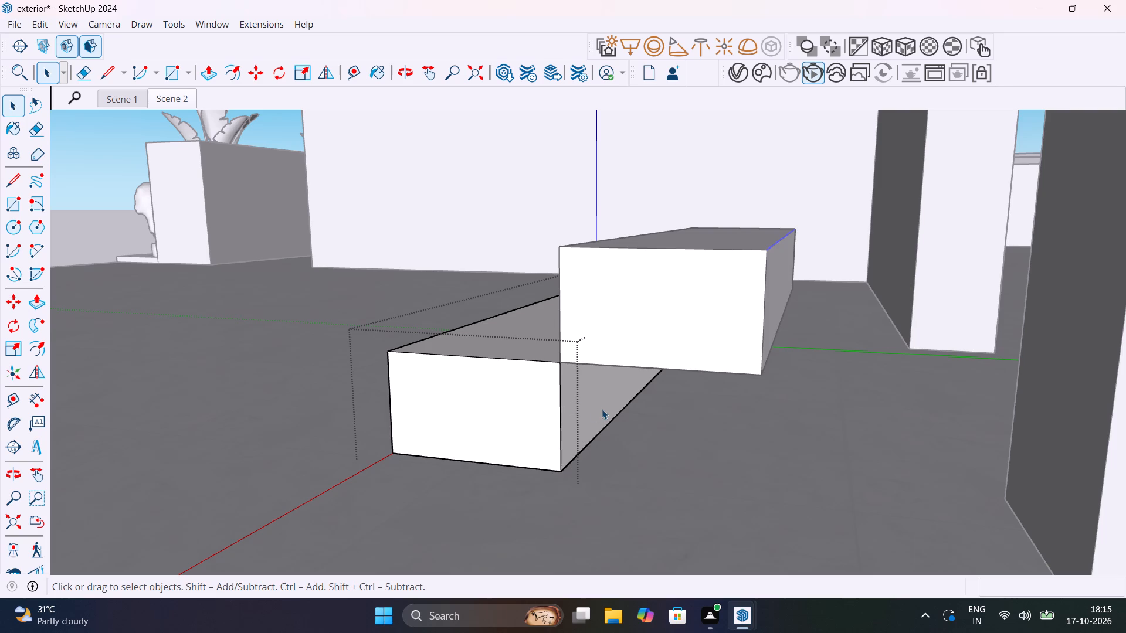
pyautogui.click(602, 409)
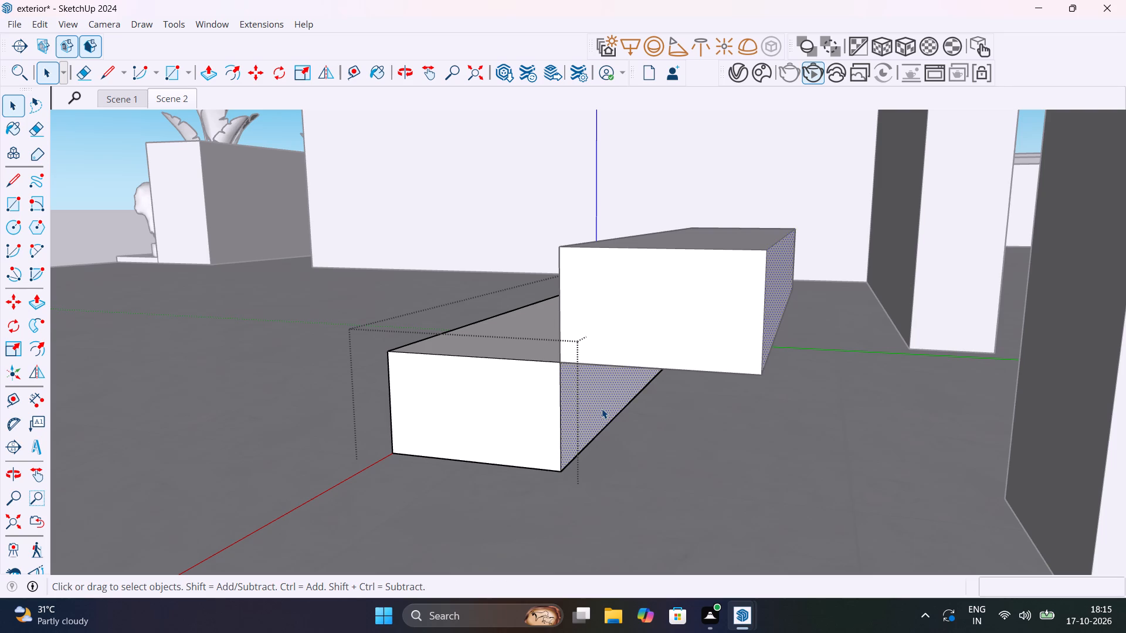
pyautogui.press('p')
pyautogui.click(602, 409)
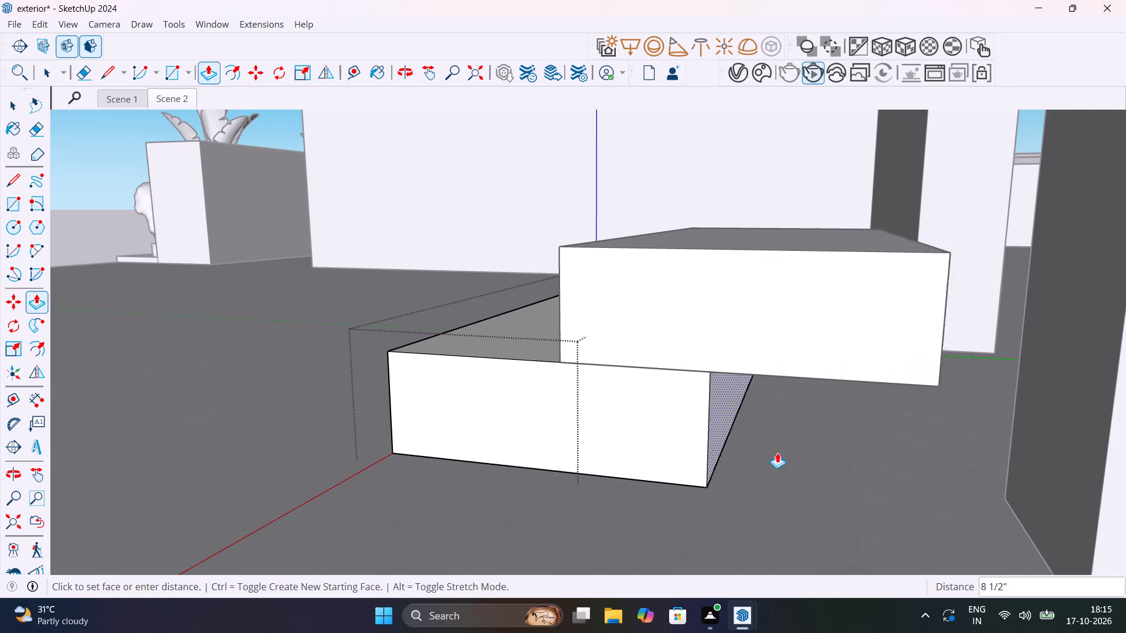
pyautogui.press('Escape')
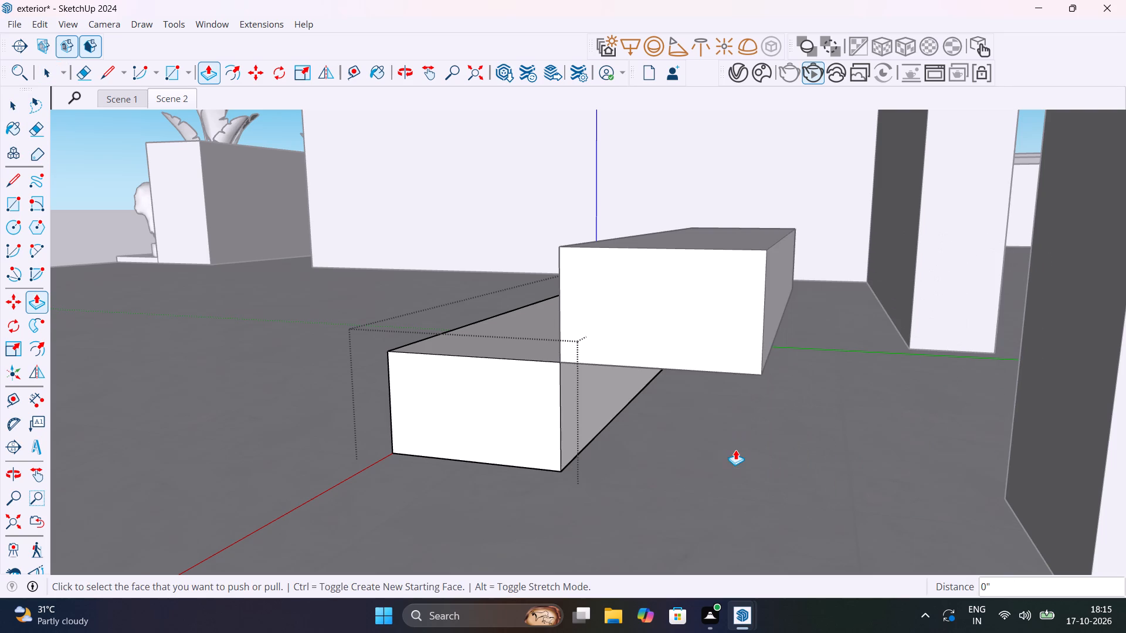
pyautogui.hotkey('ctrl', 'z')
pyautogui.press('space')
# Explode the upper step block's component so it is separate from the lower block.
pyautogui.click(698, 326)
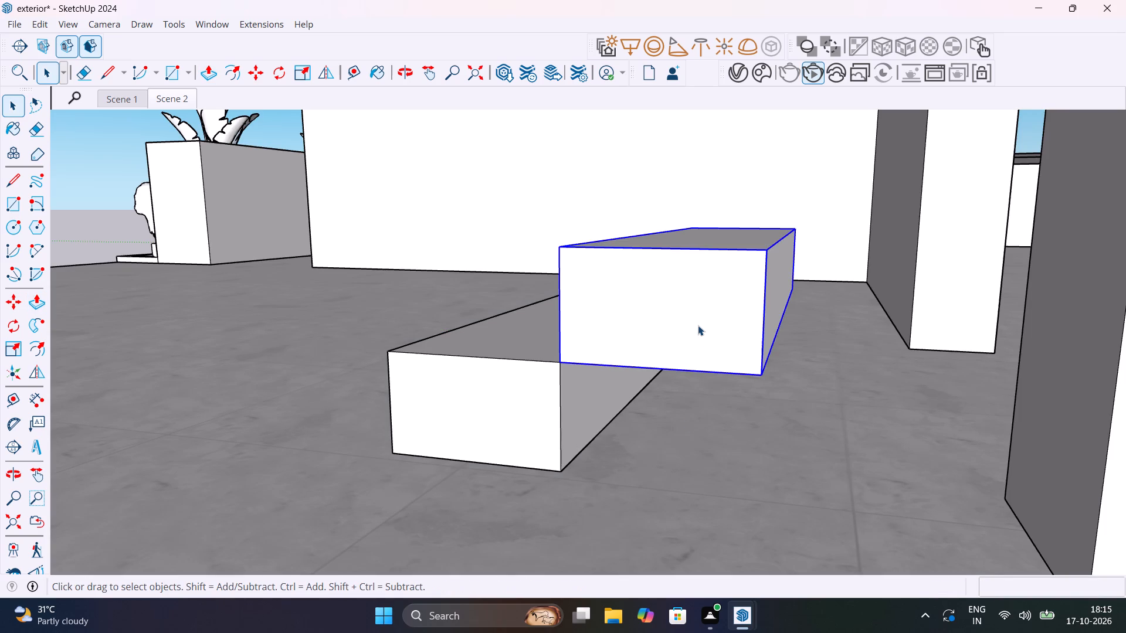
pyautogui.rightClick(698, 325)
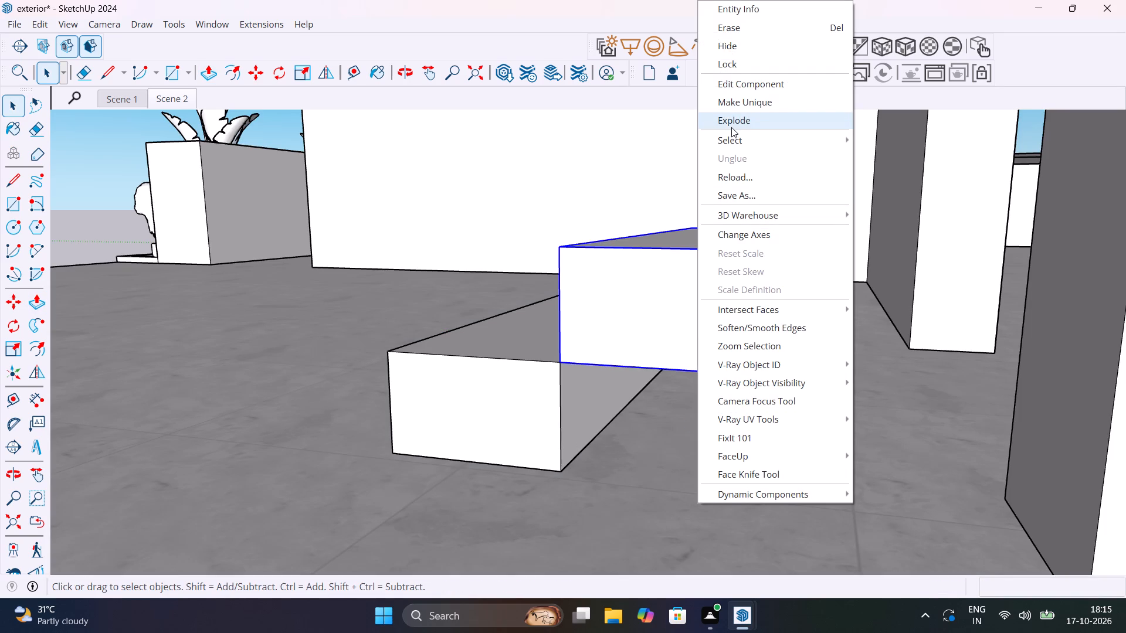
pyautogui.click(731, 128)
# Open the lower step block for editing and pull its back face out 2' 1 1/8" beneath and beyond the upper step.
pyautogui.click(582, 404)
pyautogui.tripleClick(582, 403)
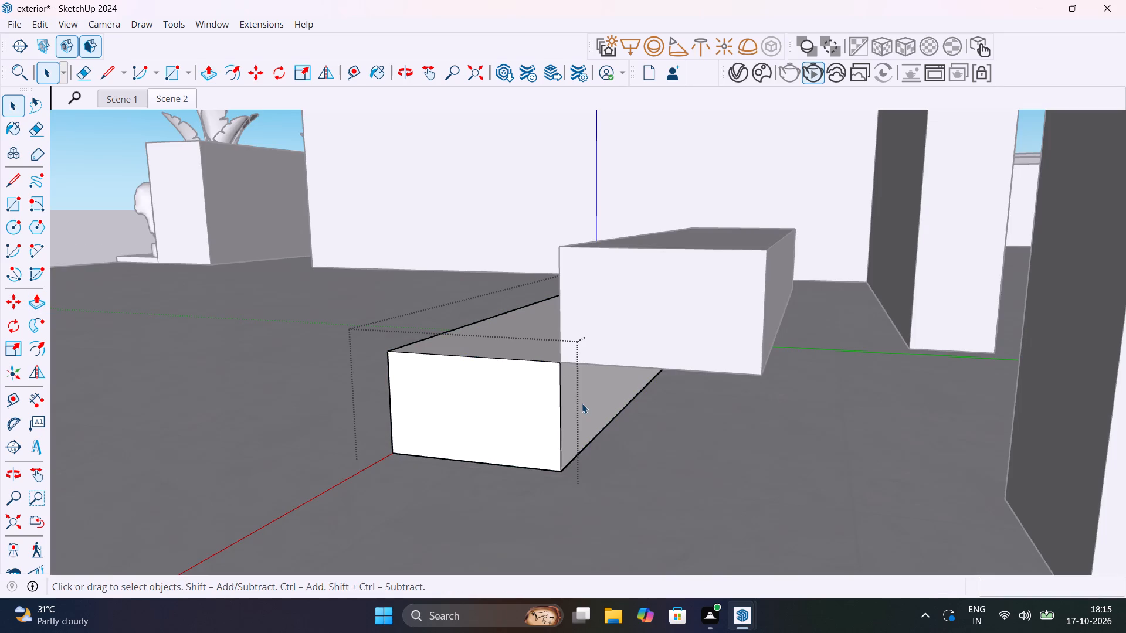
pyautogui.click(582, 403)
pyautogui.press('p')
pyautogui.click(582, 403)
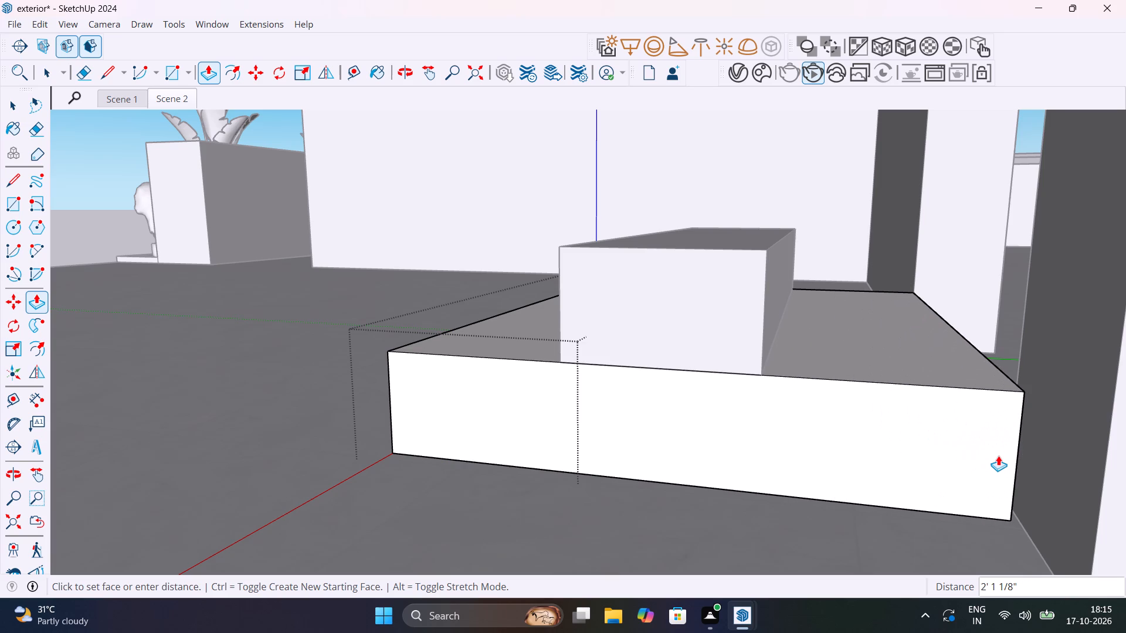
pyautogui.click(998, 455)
# Undo the step block and low side wall edits back to the flat step rectangle on the floor at the back doorway.
pyautogui.moveTo(826, 504); pyautogui.dragTo(920, 570, button='middle')
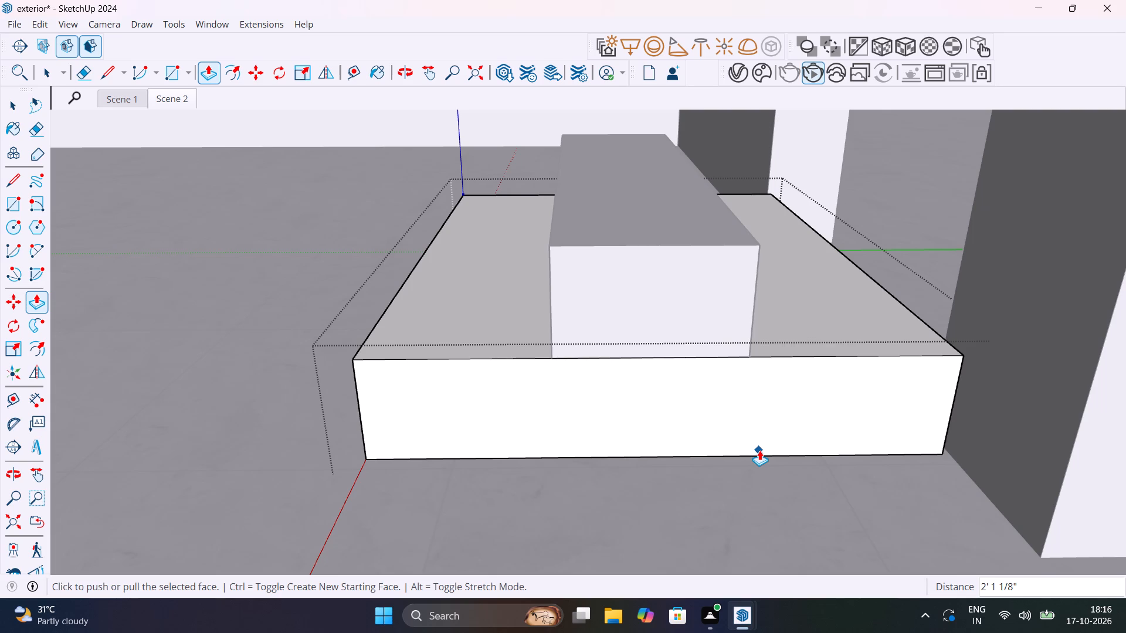
pyautogui.moveTo(843, 456); pyautogui.dragTo(890, 438, button='middle')
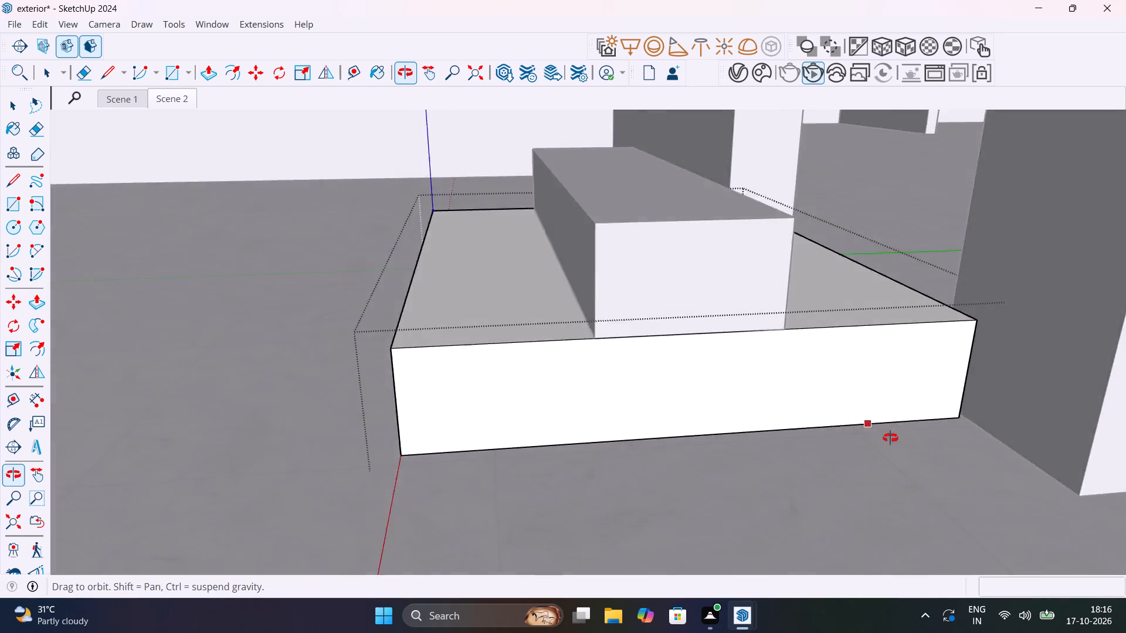
pyautogui.moveTo(890, 438); pyautogui.dragTo(934, 441, button='middle')
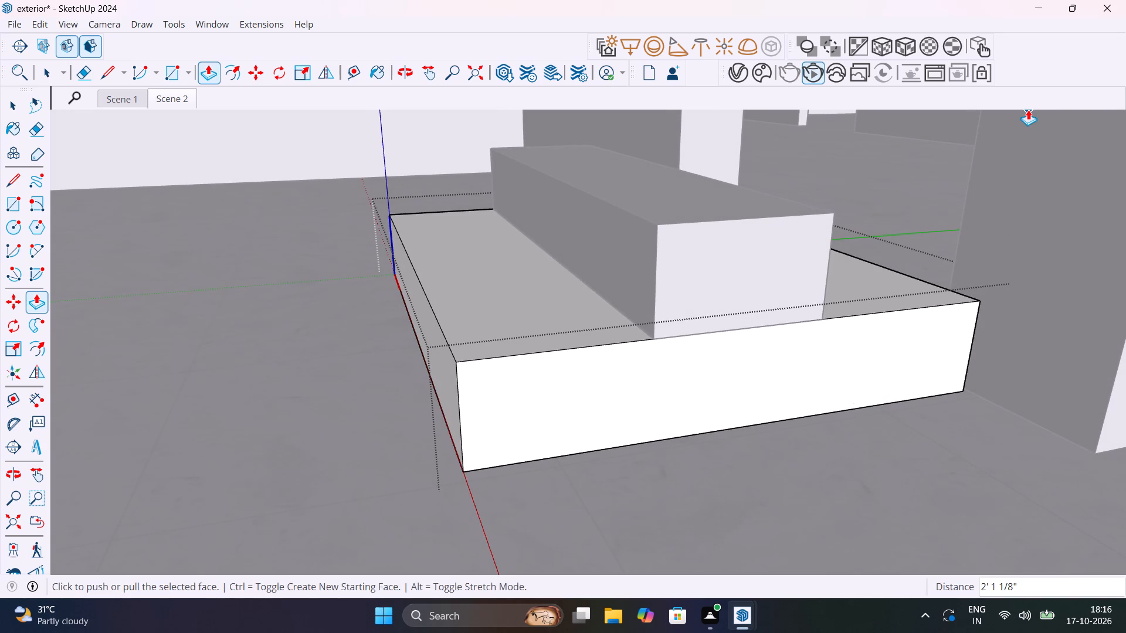
pyautogui.scroll(-10, 732, 274)
pyautogui.scroll(-3, 710, 322)
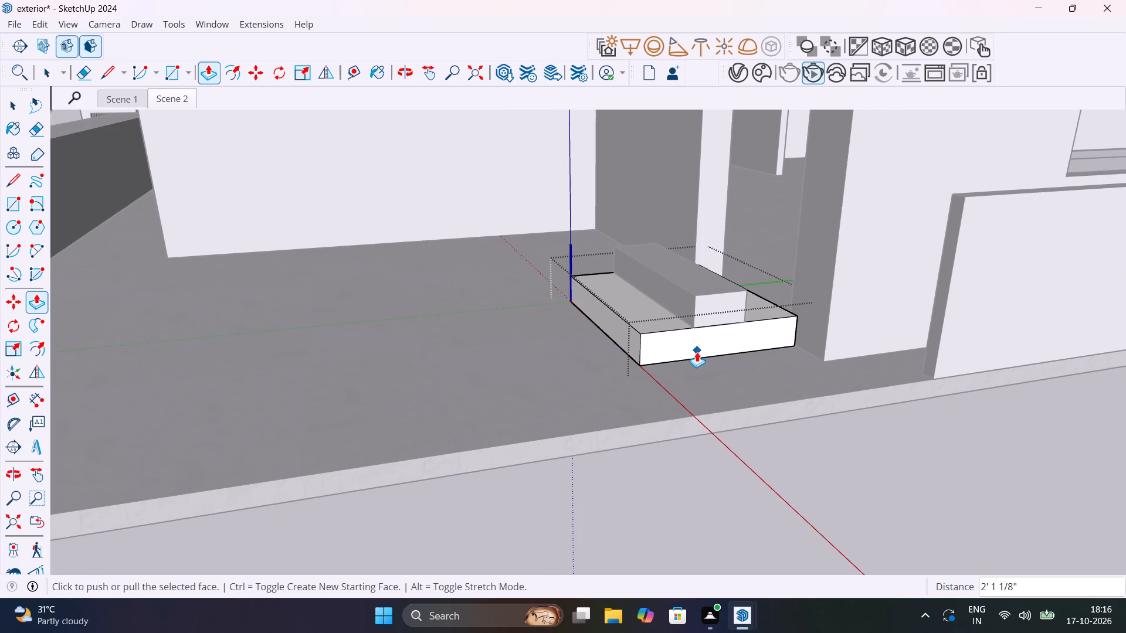
pyautogui.hotkey('ctrl', 'z')
pyautogui.hotkey('ctrl', 'z')
pyautogui.hotkey('ctrl', 'z')
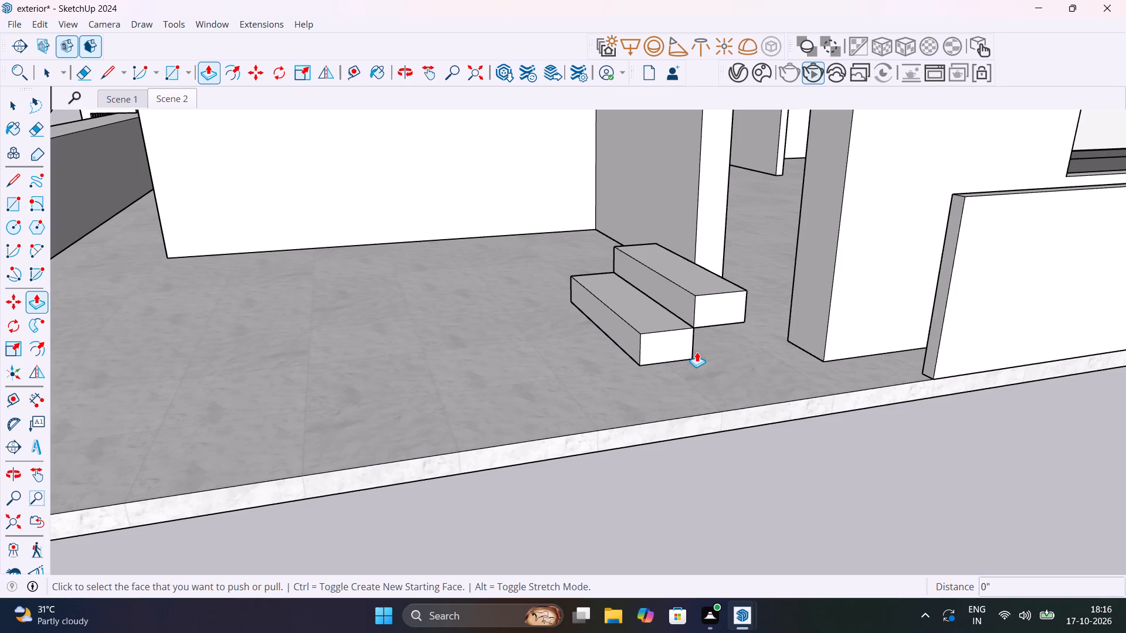
pyautogui.hotkey('ctrl', 'z')
pyautogui.hotkey('ctrl', 'z')
pyautogui.hotkey('ctrl', 'z')
pyautogui.hotkey('ctrl', 'z')
pyautogui.hotkey('ctrl', 'z')
pyautogui.hotkey('ctrl', 'z')
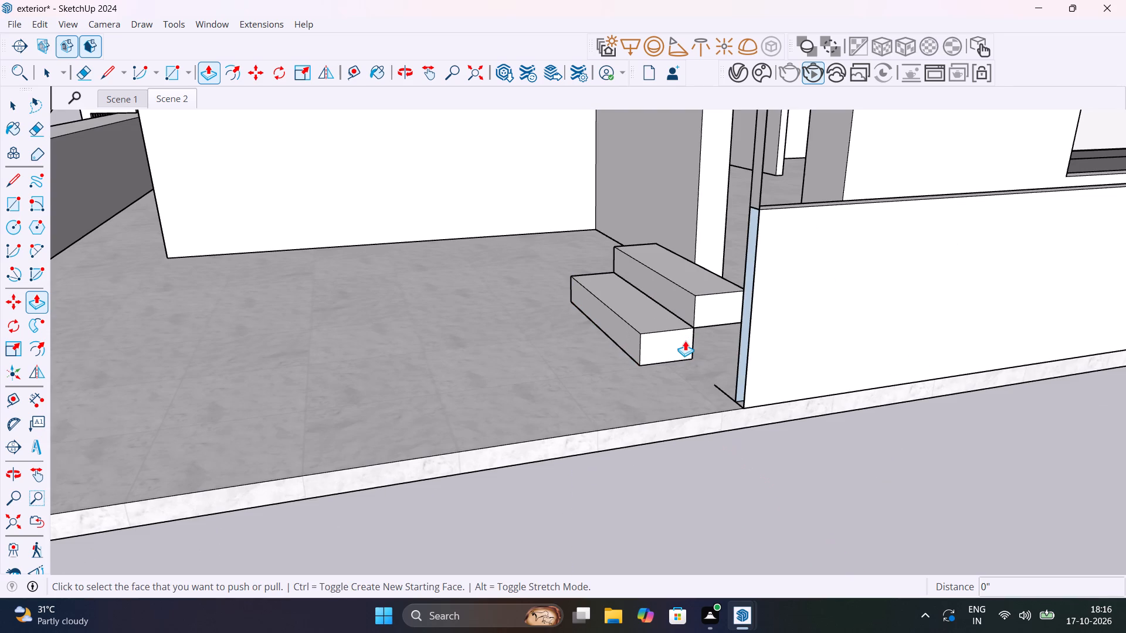
pyautogui.hotkey('ctrl', 'z')
pyautogui.hotkey('ctrl', 'z')
pyautogui.hotkey('ctrl', 'z')
pyautogui.hotkey('ctrl', 'z')
pyautogui.hotkey('ctrl', 'z')
pyautogui.hotkey('ctrl', 'z')
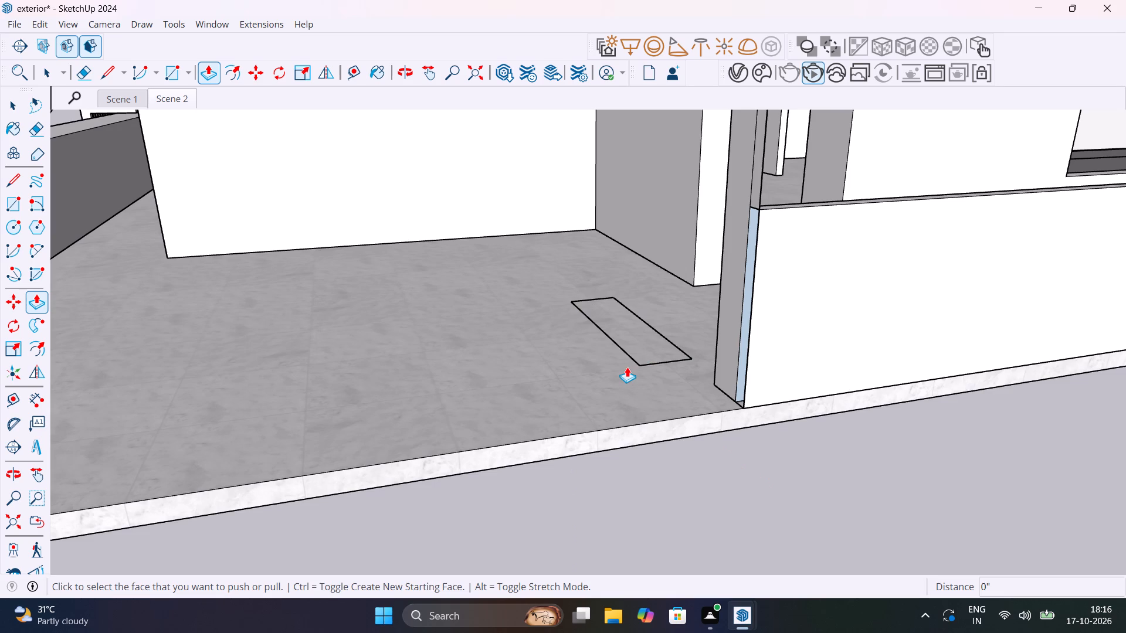
pyautogui.hotkey('ctrl', 'z')
pyautogui.hotkey('ctrl', 'z')
pyautogui.hotkey('ctrl', 'z')
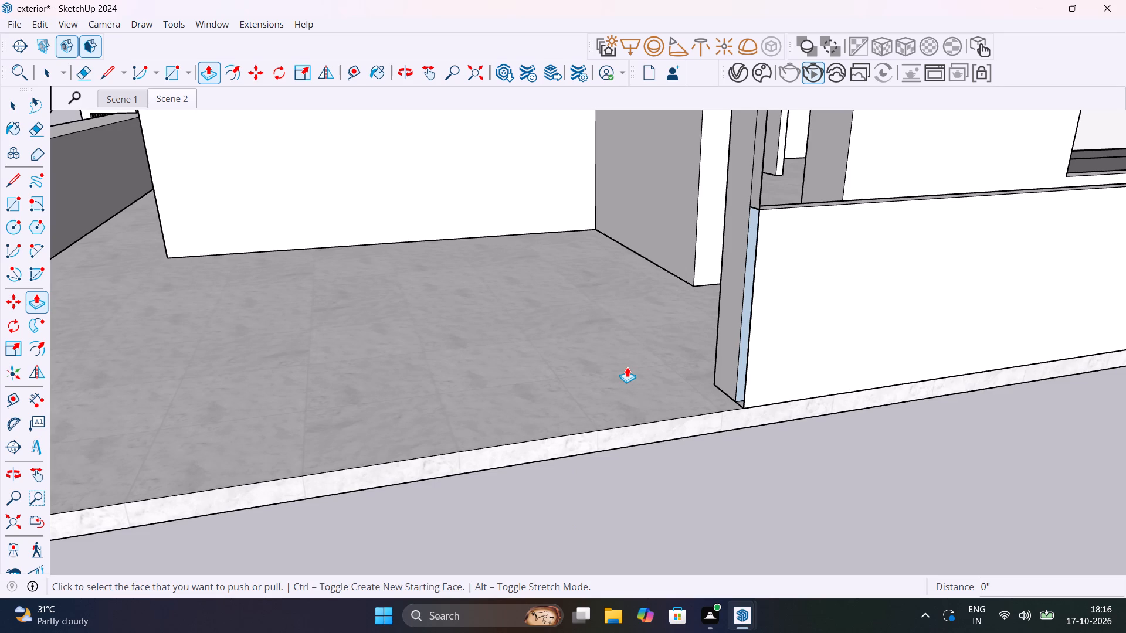
pyautogui.hotkey('ctrl', 'y')
pyautogui.scroll(-2, 627, 367)
pyautogui.press('space')
pyautogui.press('space')
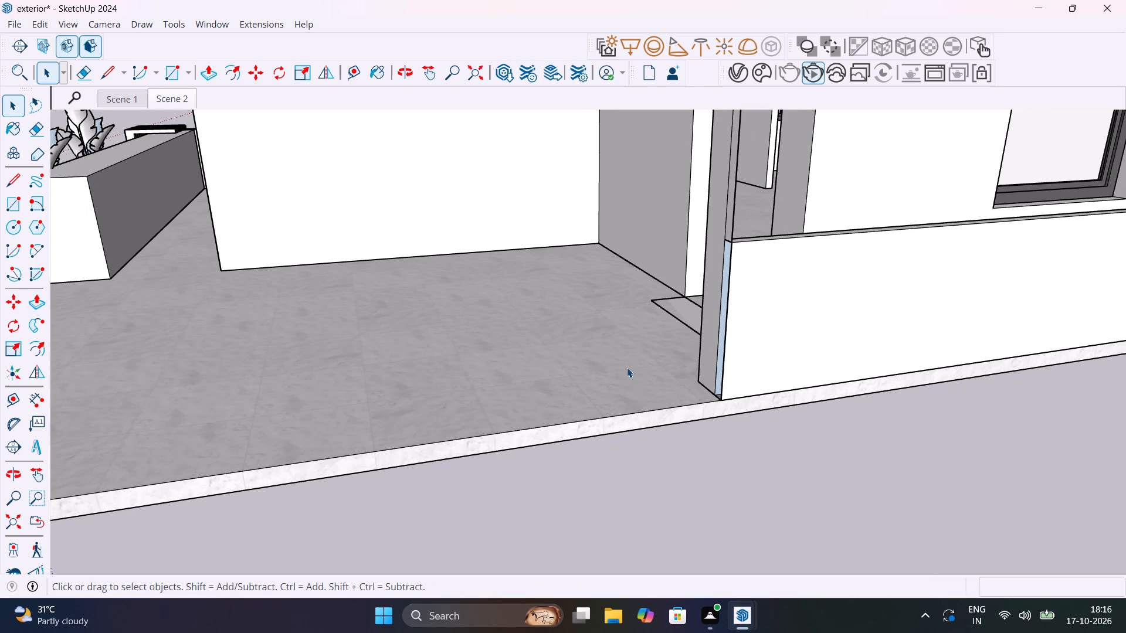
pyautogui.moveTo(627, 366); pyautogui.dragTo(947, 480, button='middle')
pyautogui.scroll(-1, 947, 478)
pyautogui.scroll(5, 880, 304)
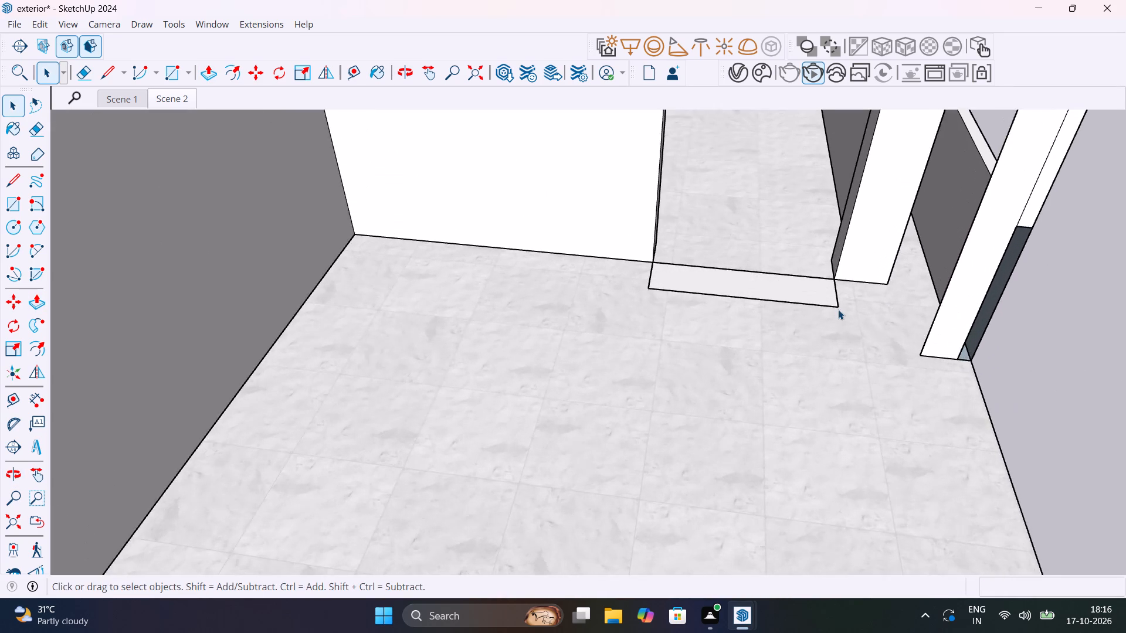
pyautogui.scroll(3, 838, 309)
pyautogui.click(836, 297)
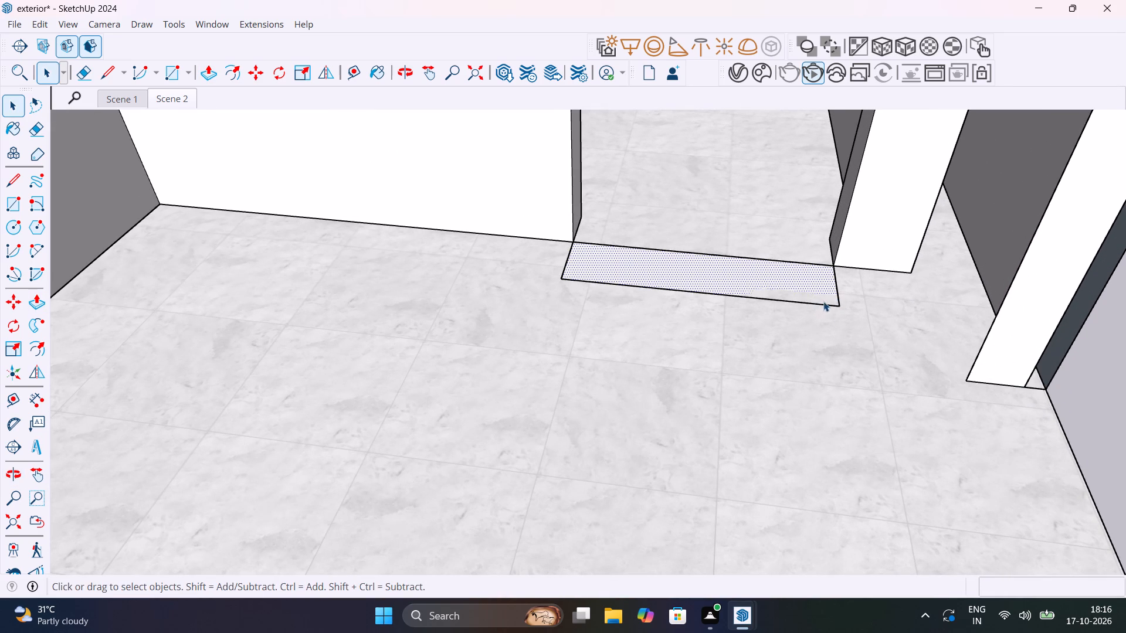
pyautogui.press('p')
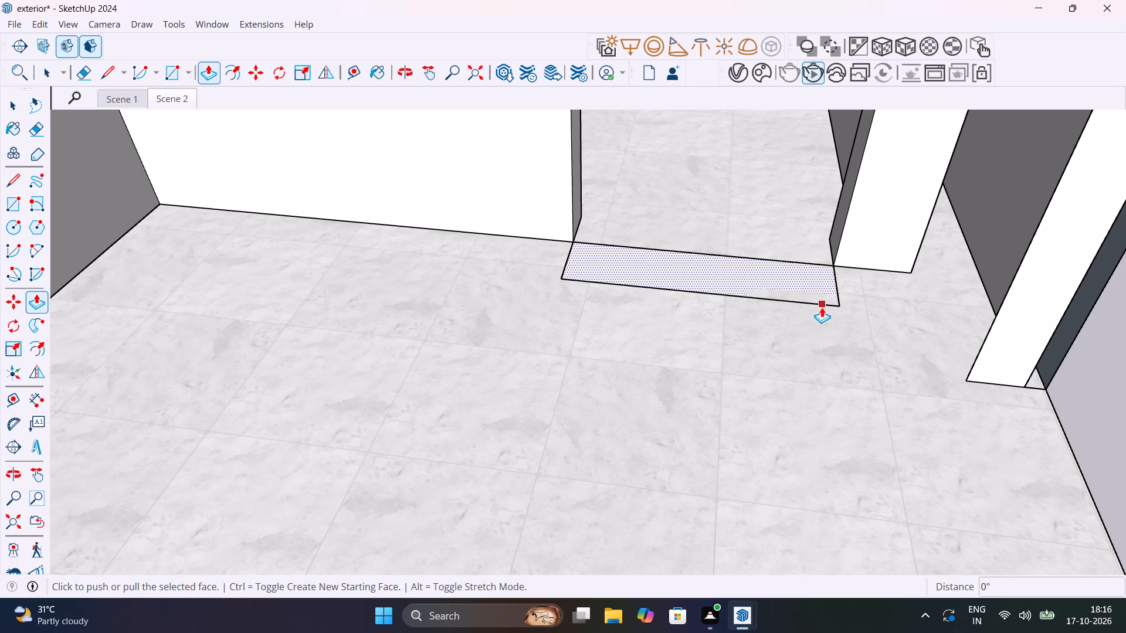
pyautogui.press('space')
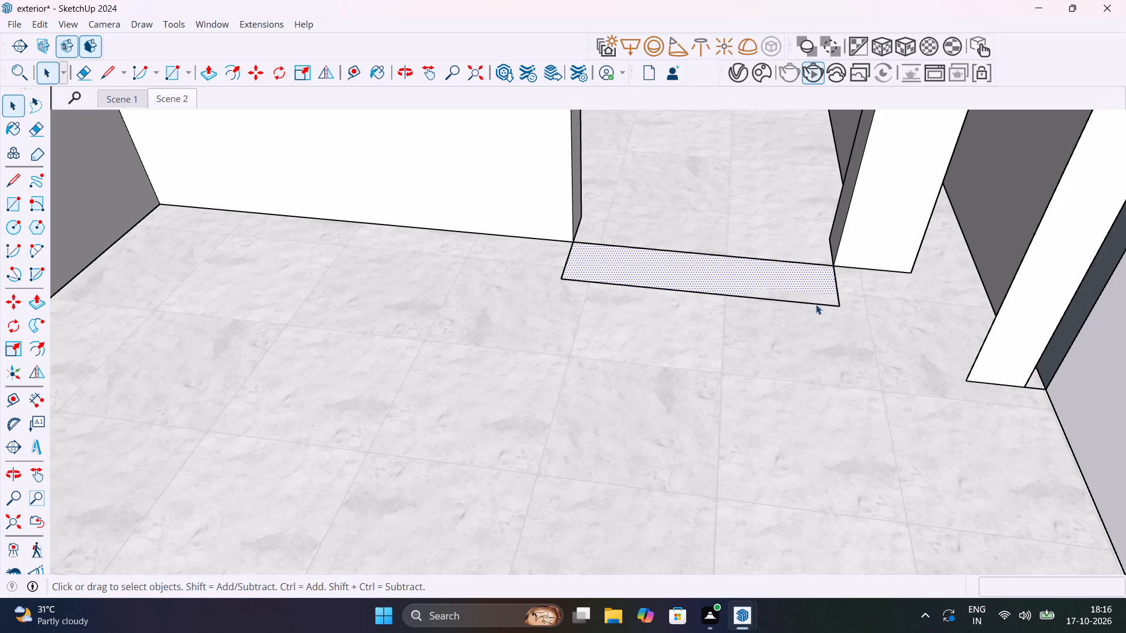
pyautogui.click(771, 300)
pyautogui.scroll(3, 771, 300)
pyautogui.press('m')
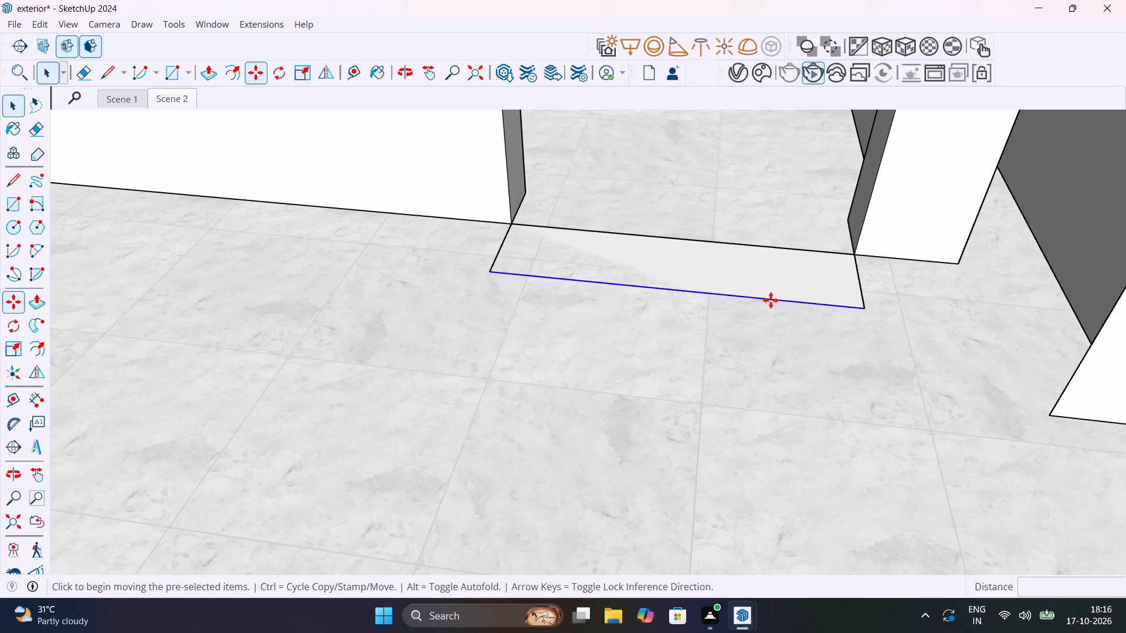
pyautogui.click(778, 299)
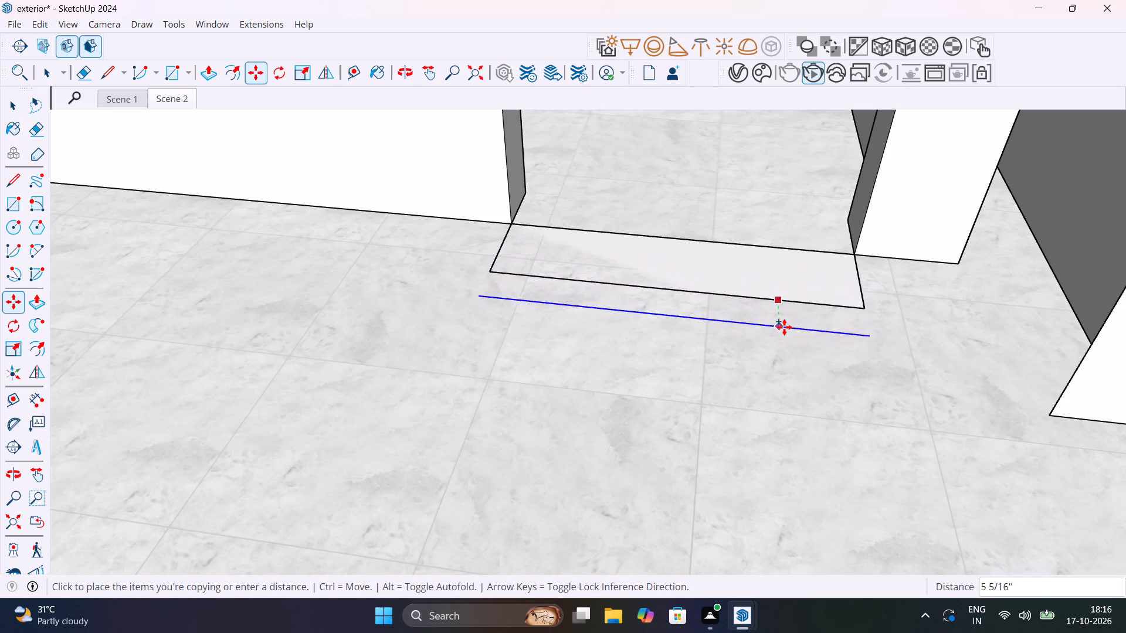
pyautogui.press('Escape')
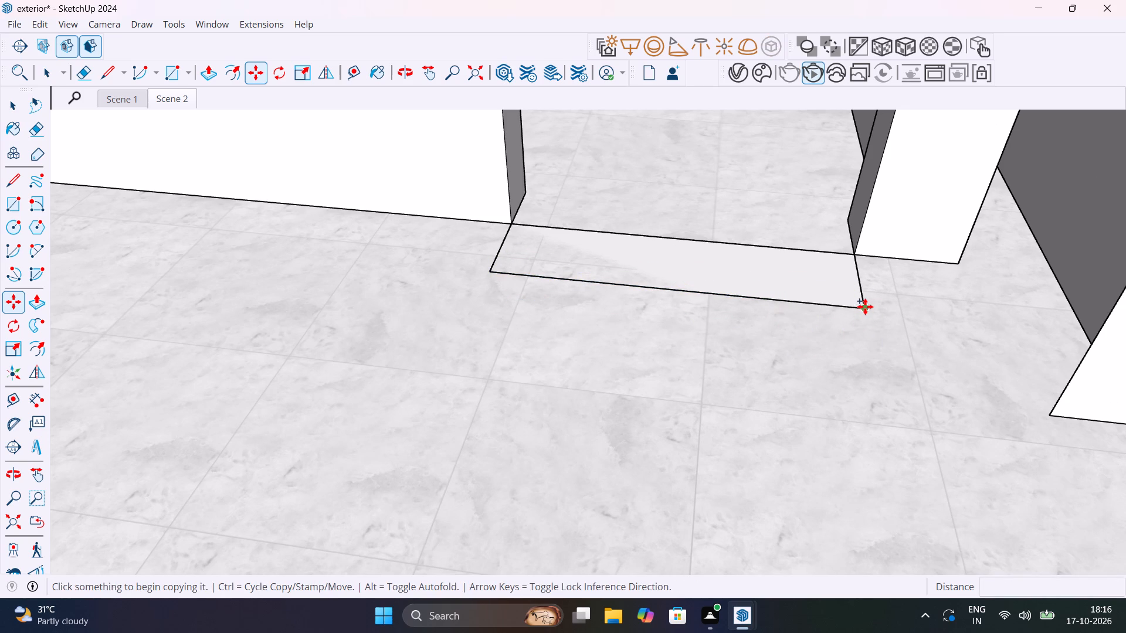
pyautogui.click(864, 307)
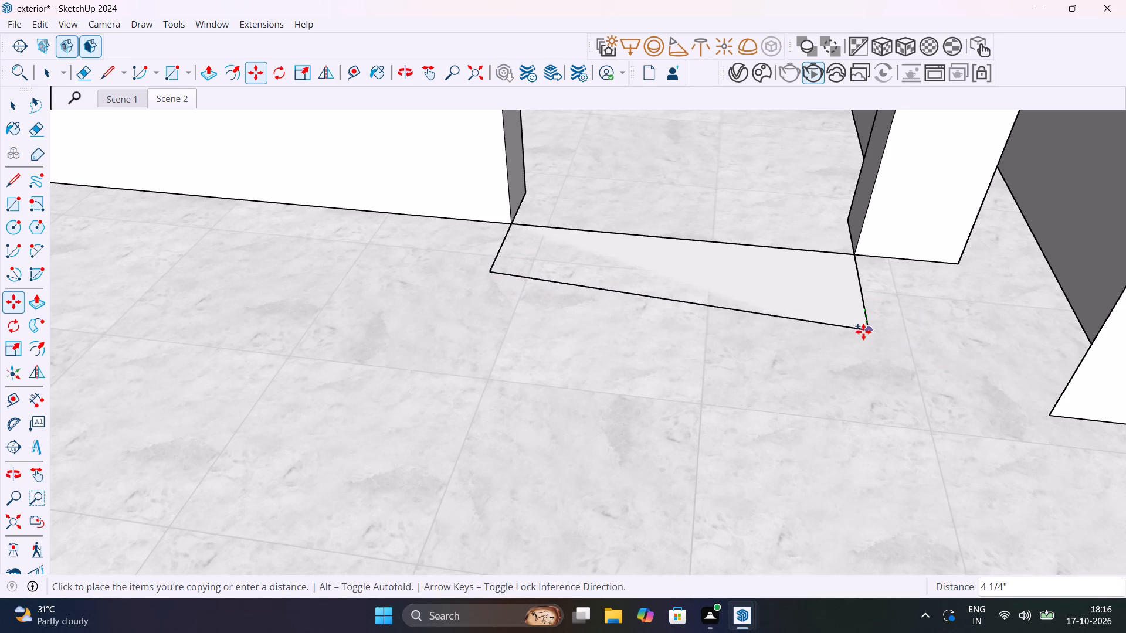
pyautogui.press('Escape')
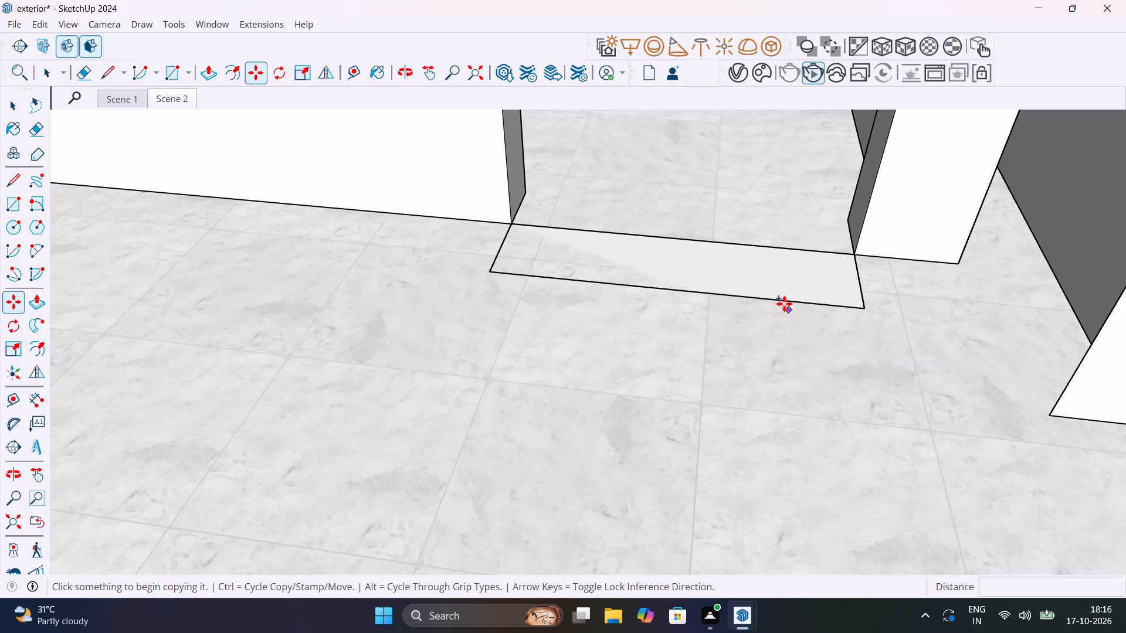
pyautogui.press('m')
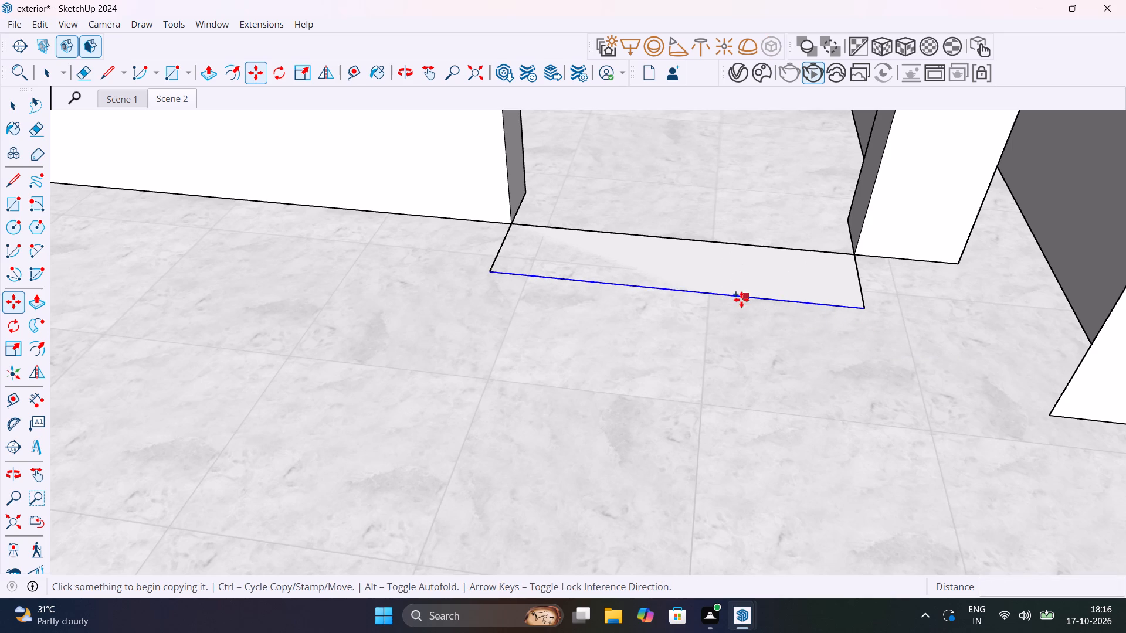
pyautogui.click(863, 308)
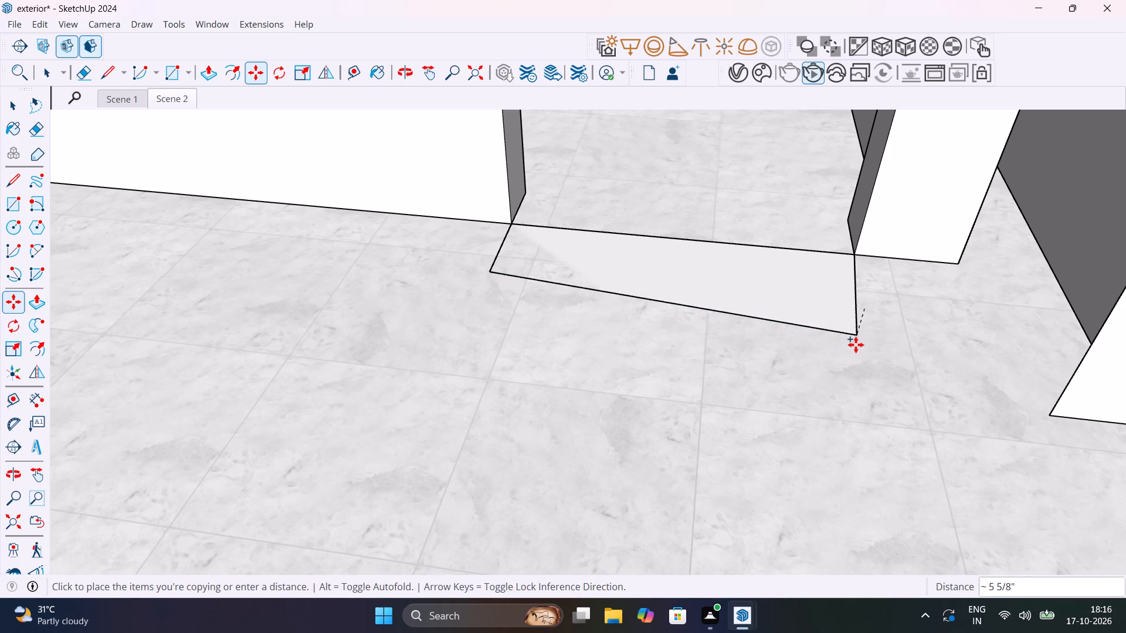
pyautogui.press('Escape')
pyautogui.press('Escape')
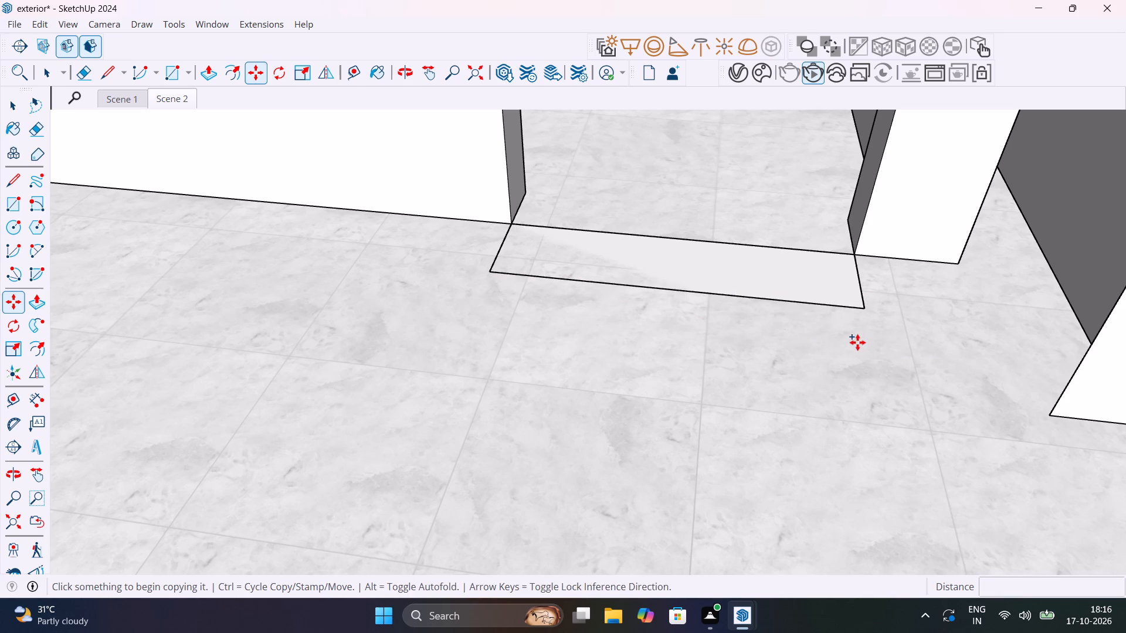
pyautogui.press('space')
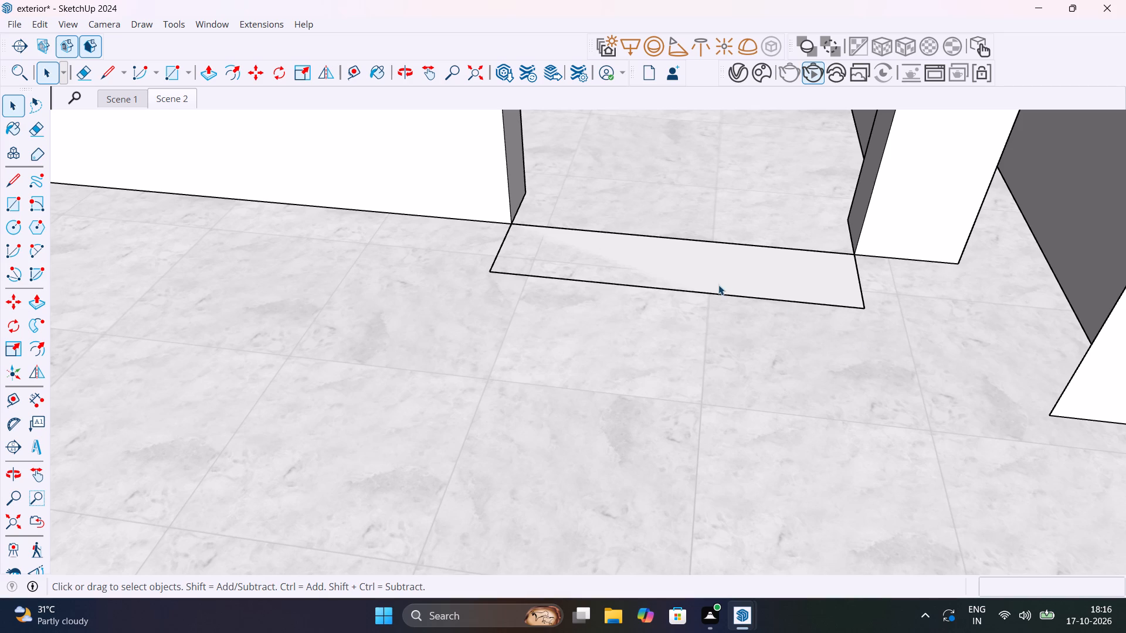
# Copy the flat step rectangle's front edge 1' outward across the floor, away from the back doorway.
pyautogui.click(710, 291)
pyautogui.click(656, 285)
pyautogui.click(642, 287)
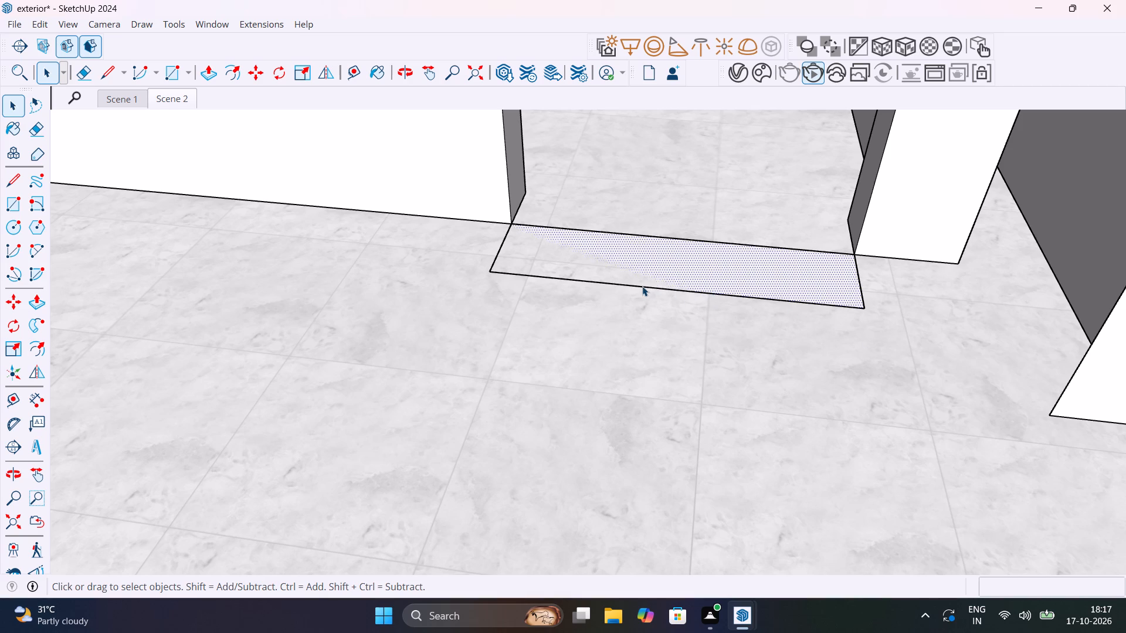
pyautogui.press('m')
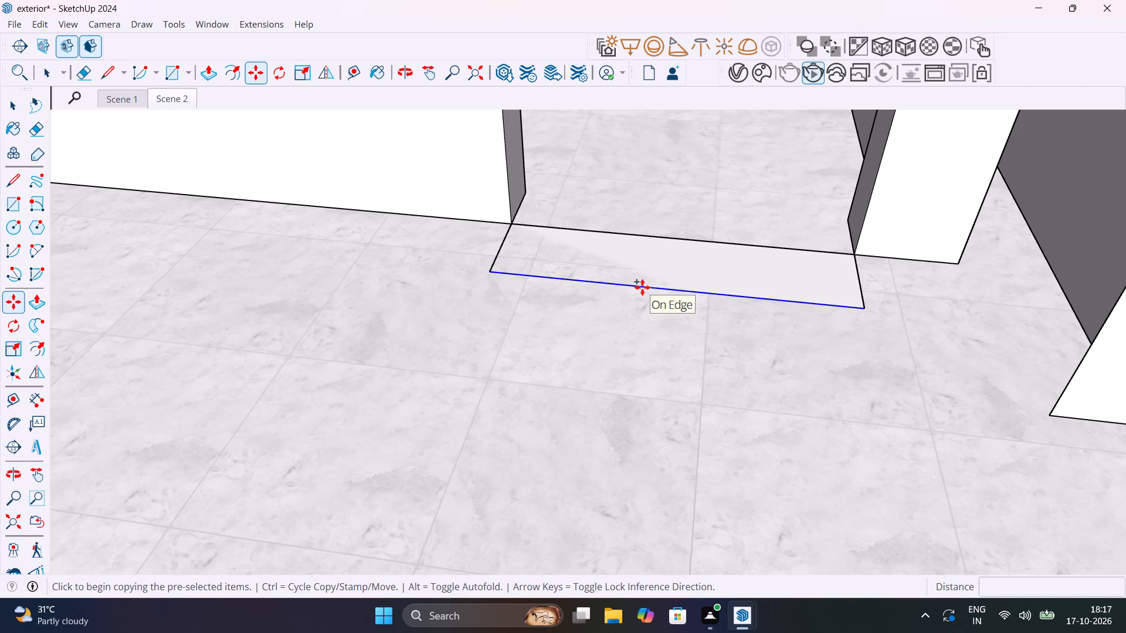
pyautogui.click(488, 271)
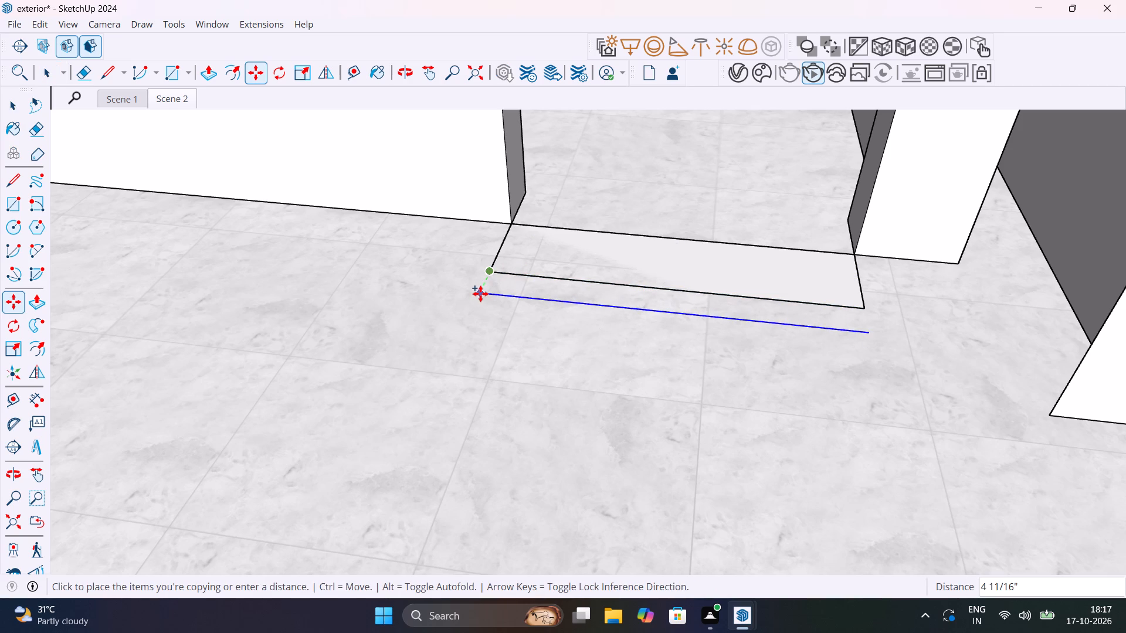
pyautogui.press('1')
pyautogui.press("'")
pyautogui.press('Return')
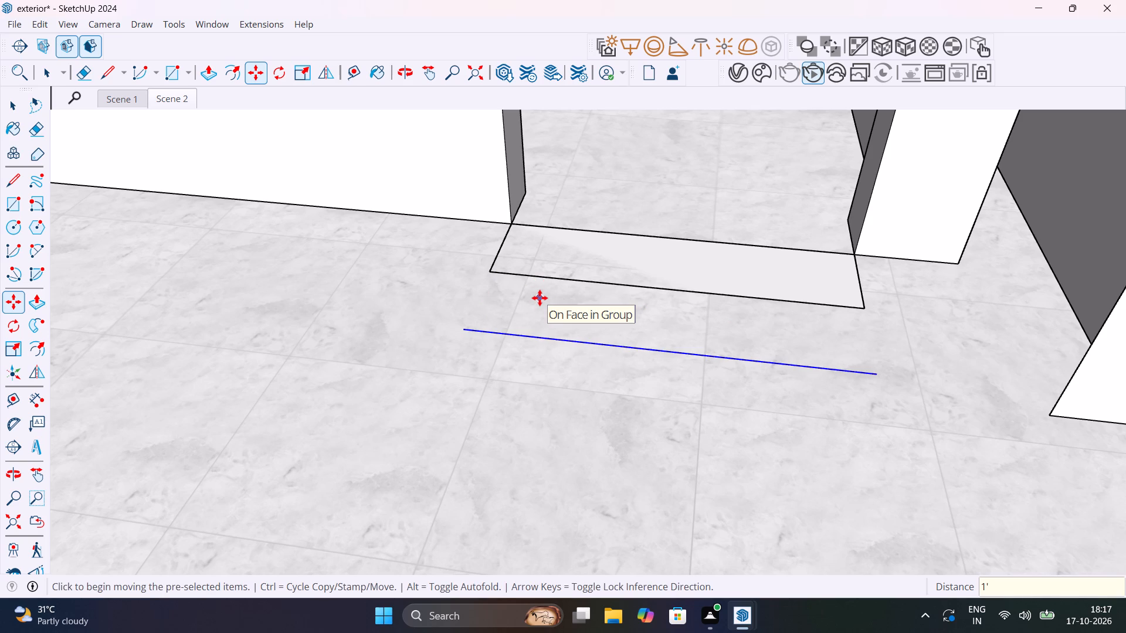
# Delete the original front edge of the flat step rectangle at the back doorway.
pyautogui.press('space')
pyautogui.press('space')
pyautogui.click(553, 280)
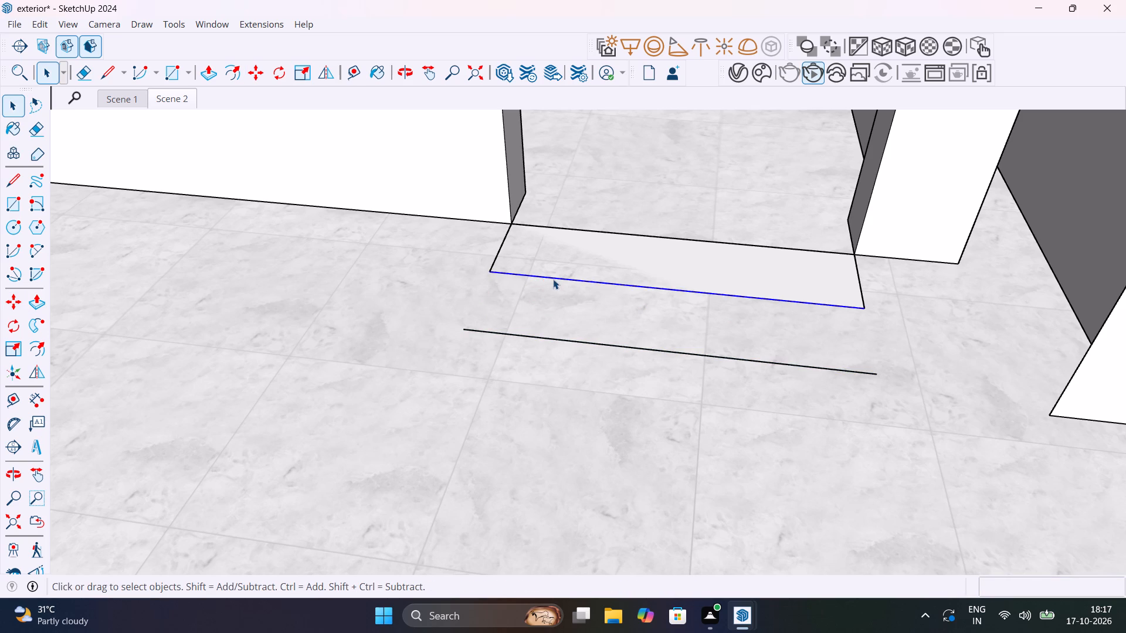
pyautogui.press('Delete')
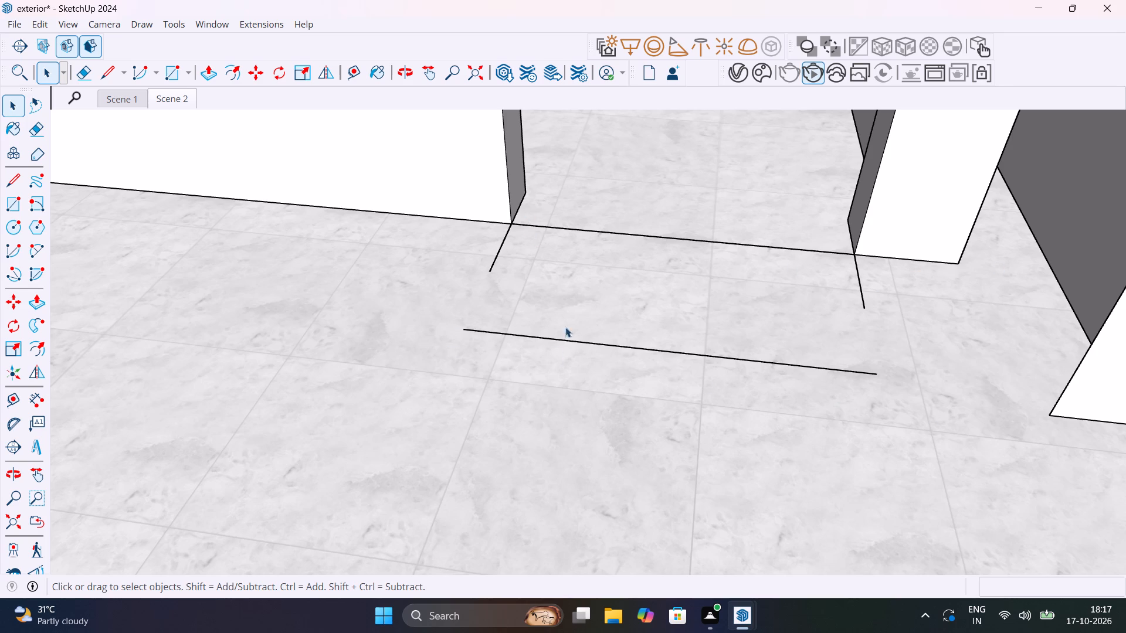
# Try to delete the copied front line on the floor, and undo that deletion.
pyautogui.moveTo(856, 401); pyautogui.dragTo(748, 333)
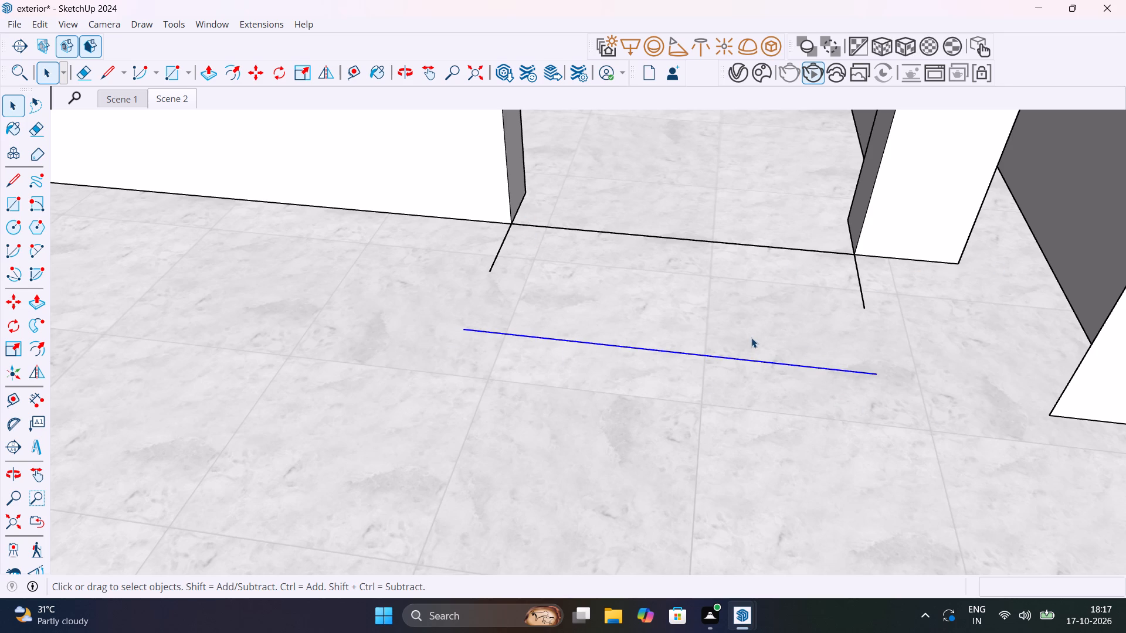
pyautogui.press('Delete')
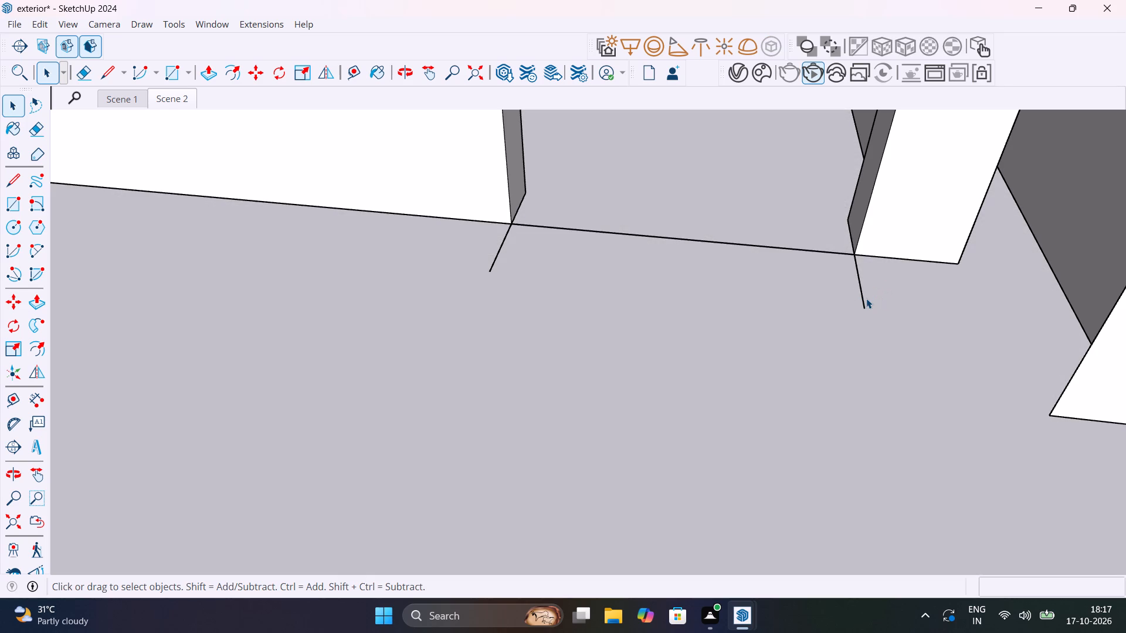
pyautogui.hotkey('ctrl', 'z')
# Delete the copied front line, both side edges and the doorway edge left over from the old step outline.
pyautogui.keyDown('ctrl'); pyautogui.scroll(-4, 820, 335); pyautogui.keyUp('ctrl')
pyautogui.scroll(-4, 820, 342)
pyautogui.scroll(4, 825, 343)
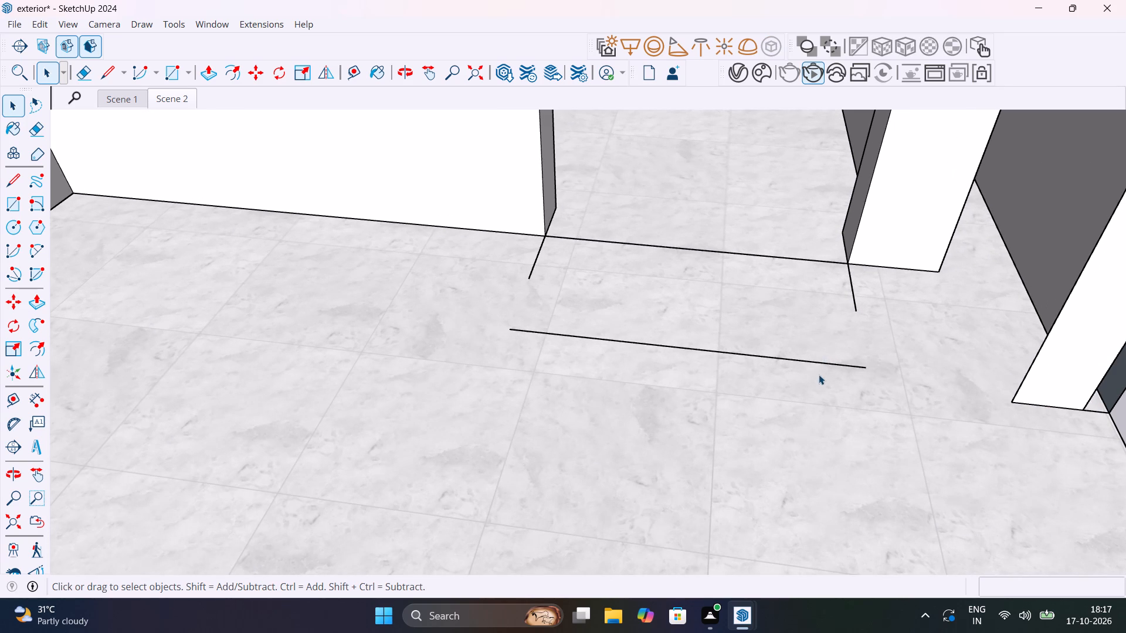
pyautogui.click(818, 359)
pyautogui.click(822, 360)
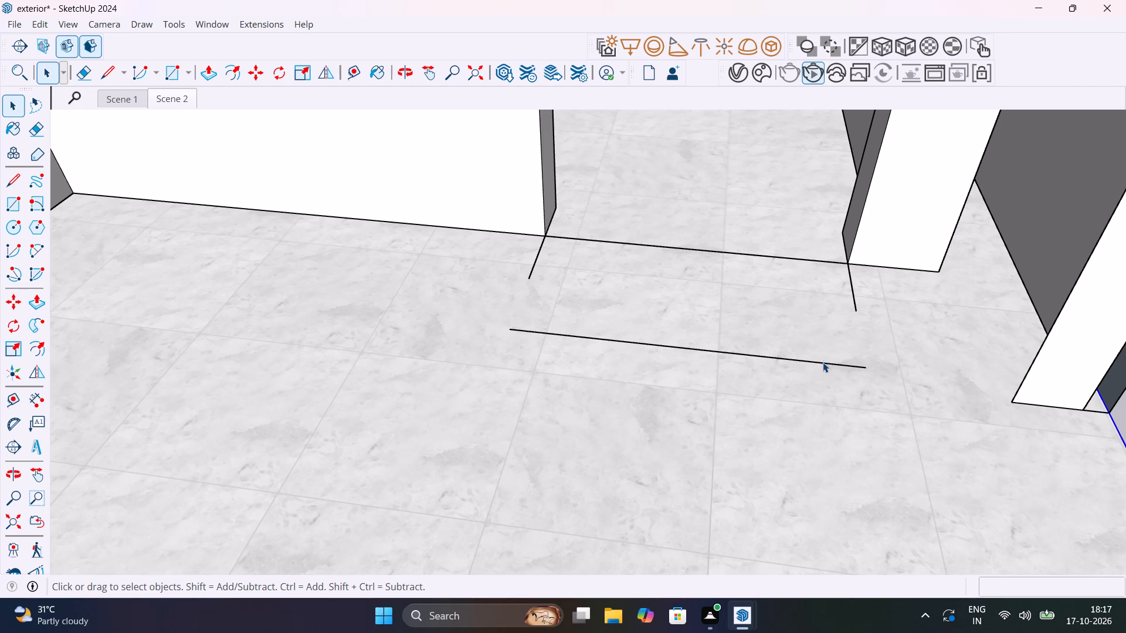
pyautogui.click(822, 363)
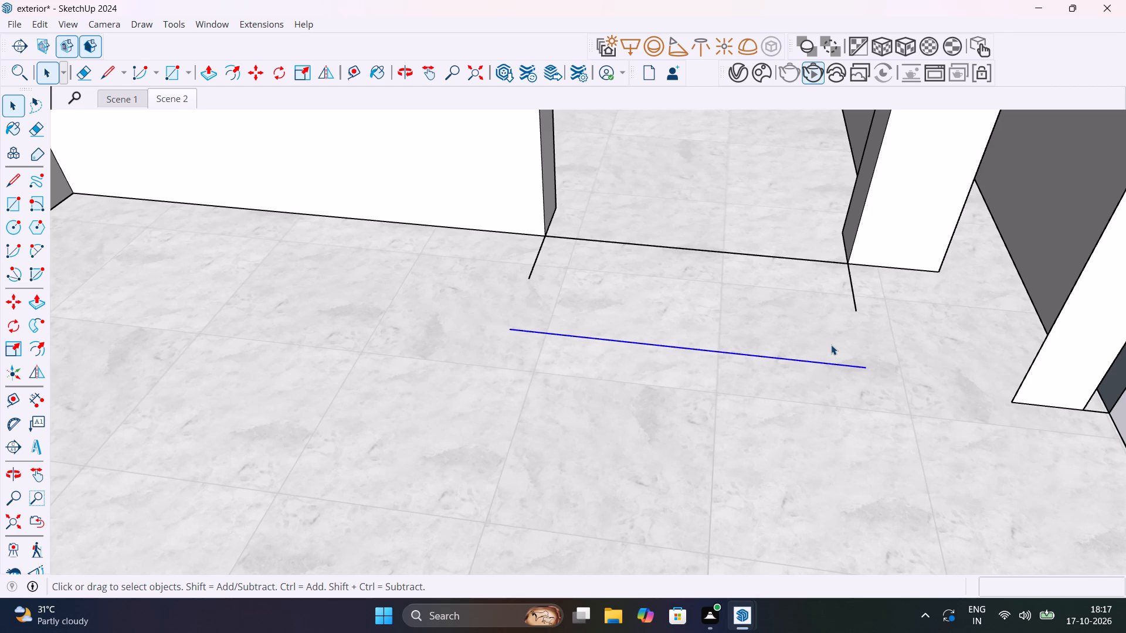
pyautogui.press('Delete')
pyautogui.click(854, 297)
pyautogui.press('Delete')
pyautogui.click(788, 257)
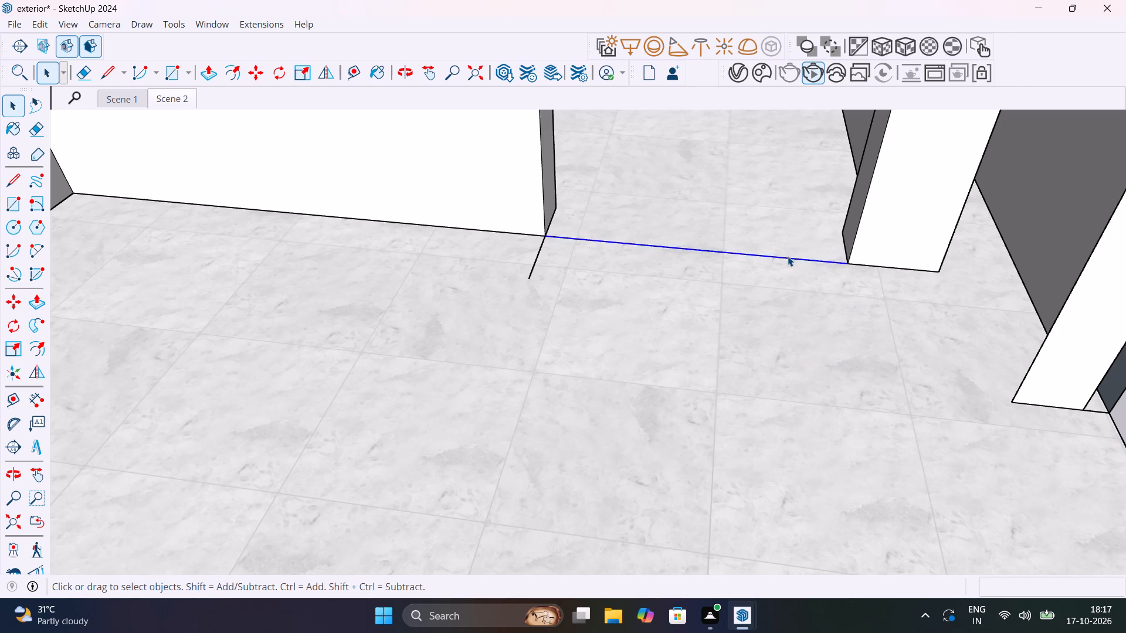
pyautogui.press('Delete')
pyautogui.click(536, 250)
pyautogui.press('Delete')
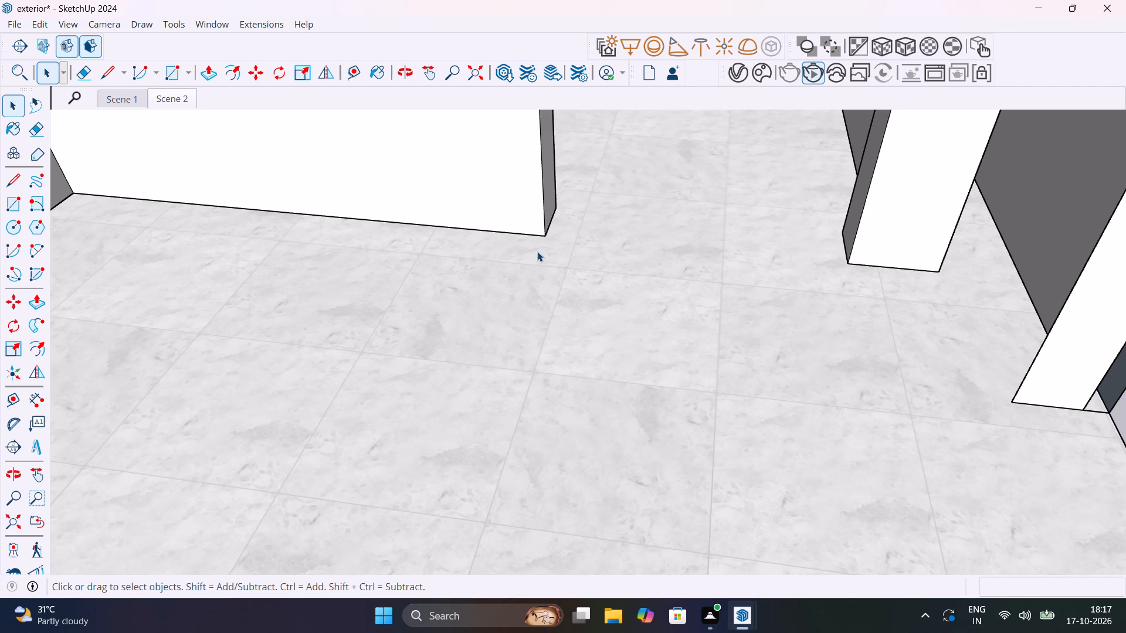
# Draw a 4' by 2' rectangle on the floor in front of the back doorway, starting from the wall's corner at the opening.
pyautogui.press('r')
pyautogui.click(542, 238)
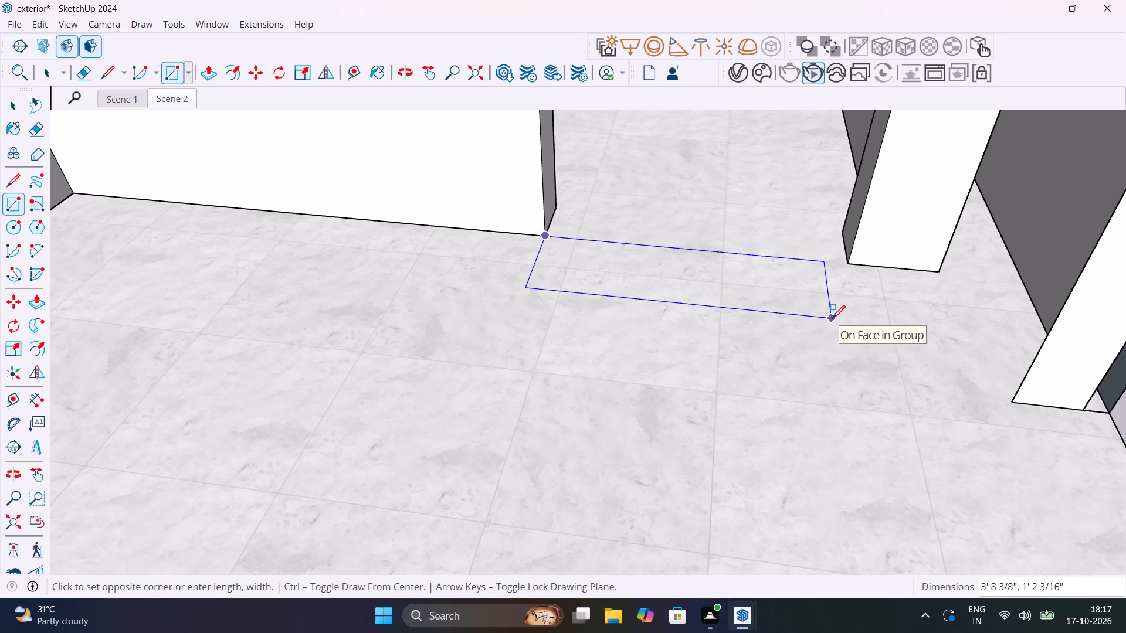
pyautogui.write("4'")
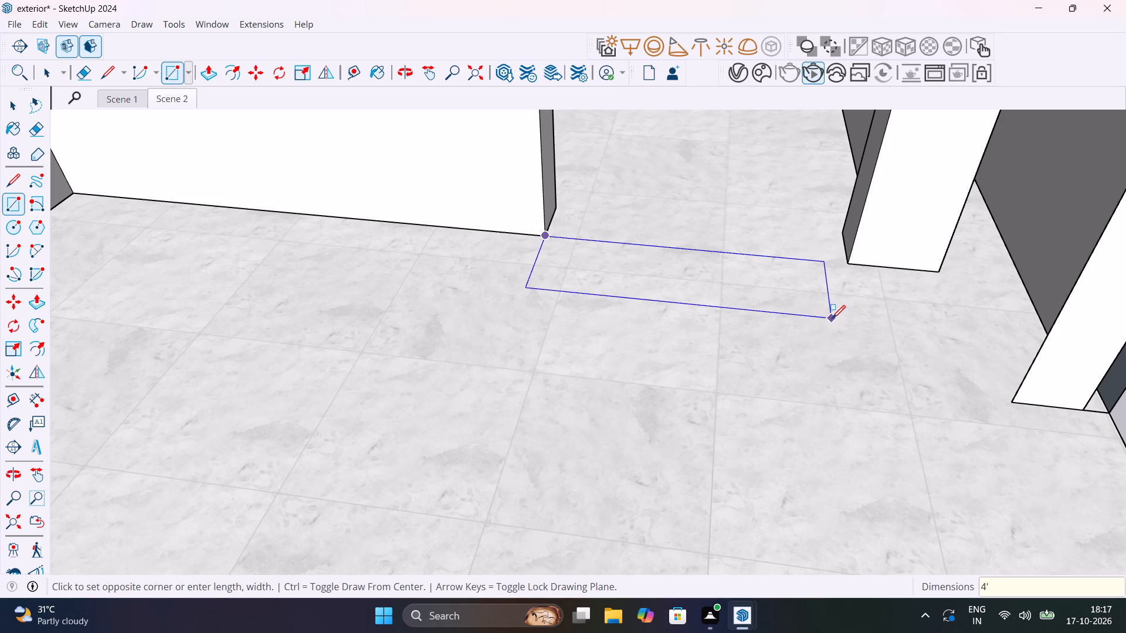
pyautogui.press(',')
pyautogui.write("2'")
pyautogui.press('Return')
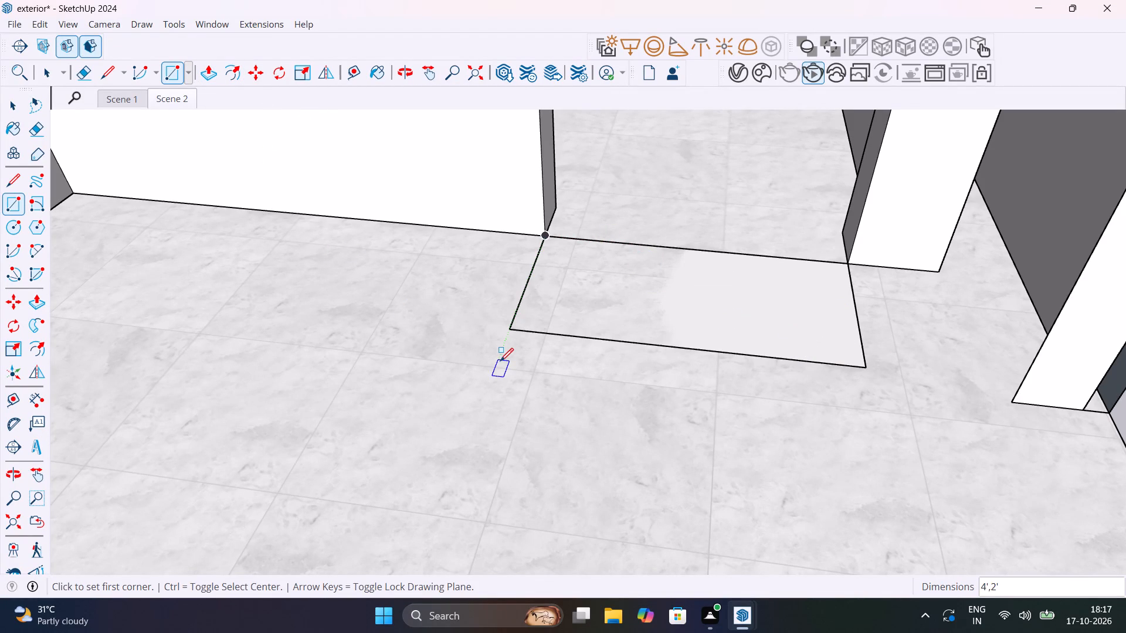
# Push/Pull the new floor rectangle up 7" to form the lower step block.
pyautogui.press('space')
pyautogui.press('space')
pyautogui.click(630, 336)
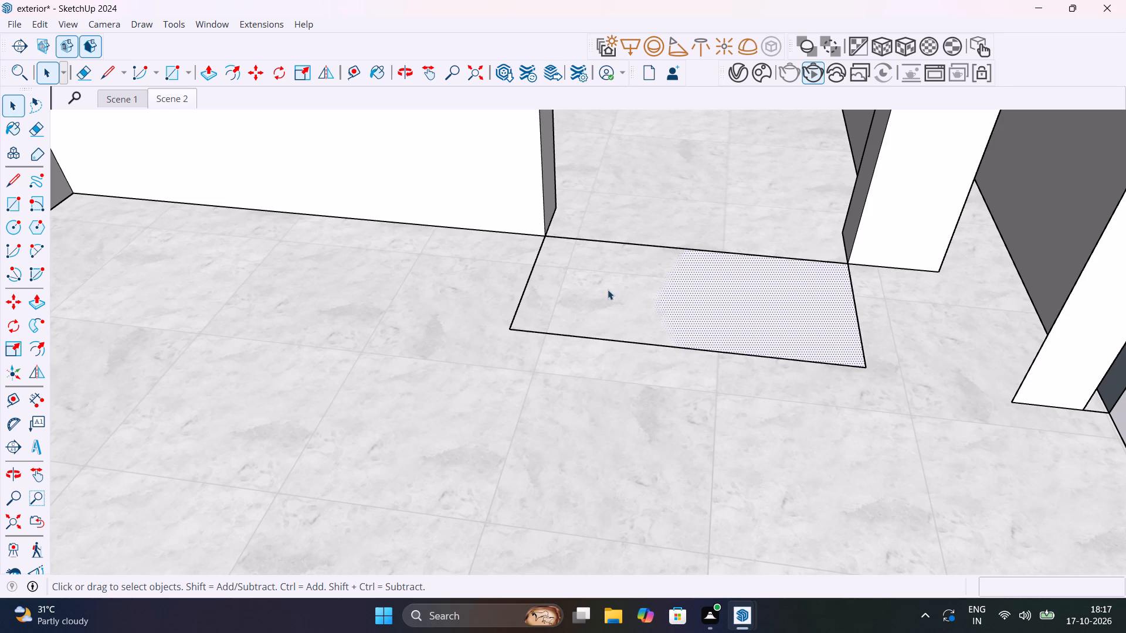
pyautogui.click(207, 73)
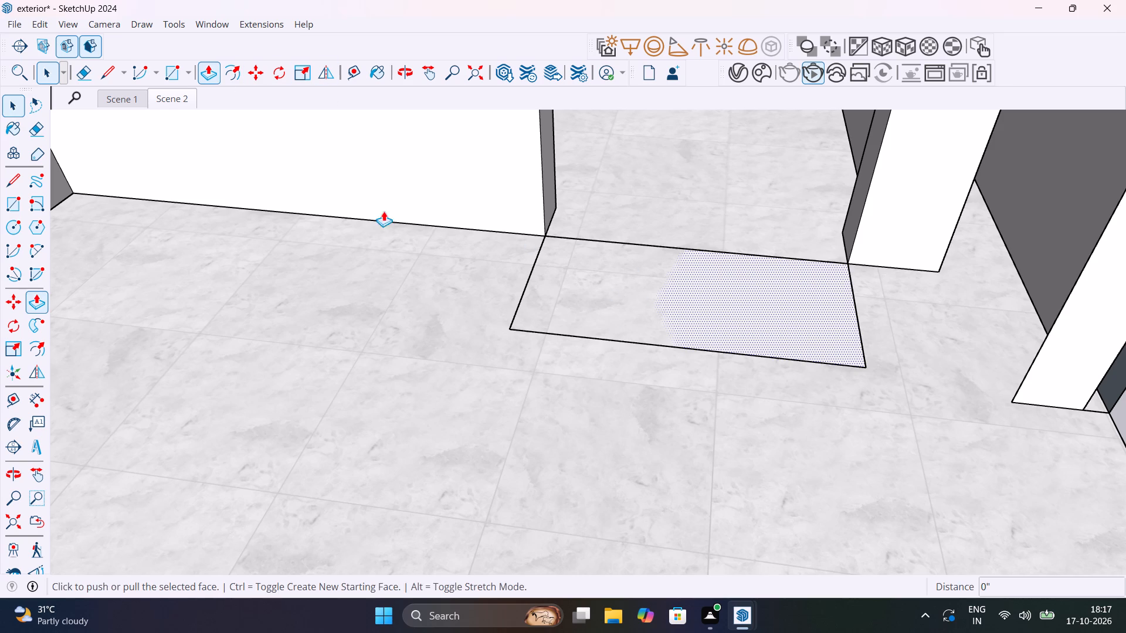
pyautogui.click(705, 316)
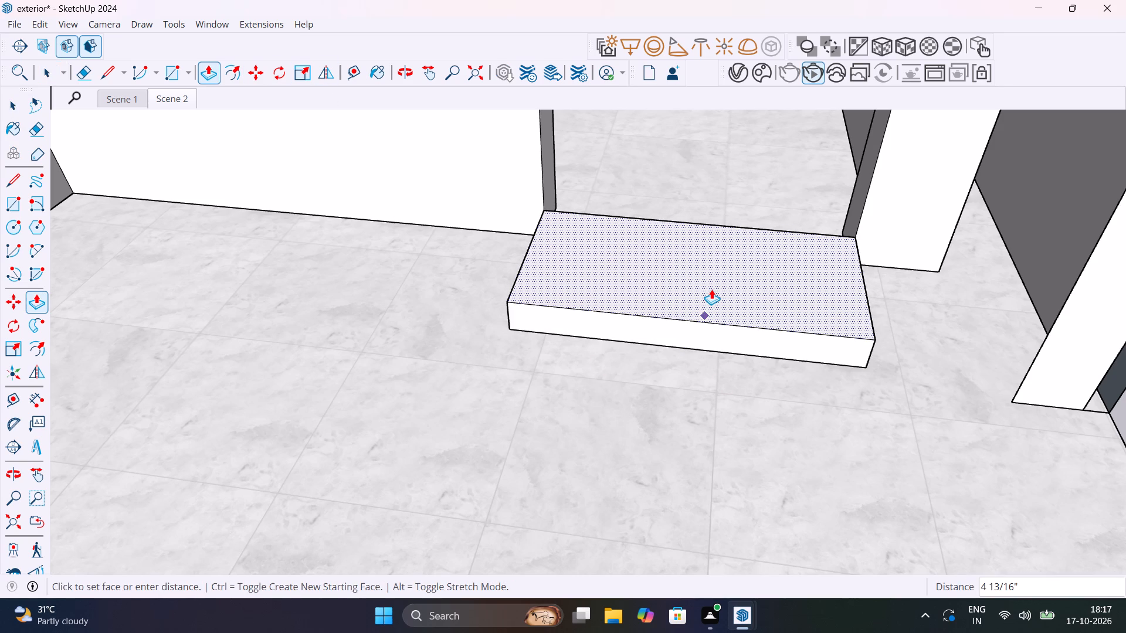
pyautogui.press('7')
pyautogui.hotkey('shift', '"')
pyautogui.press('Return')
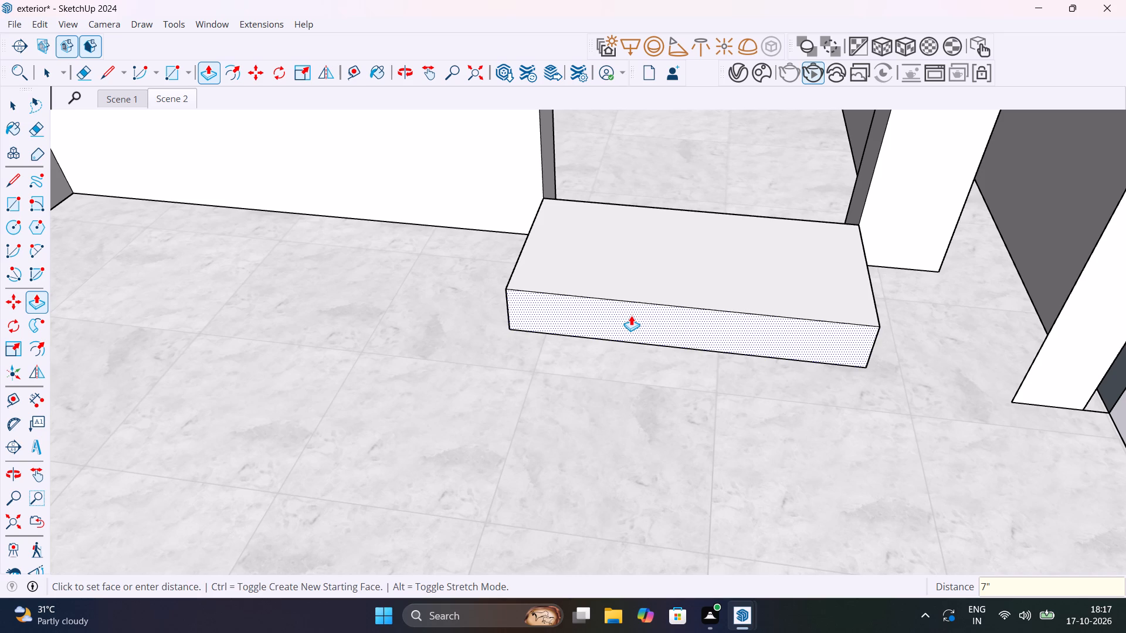
pyautogui.press('space')
pyautogui.press('space')
pyautogui.press('space')
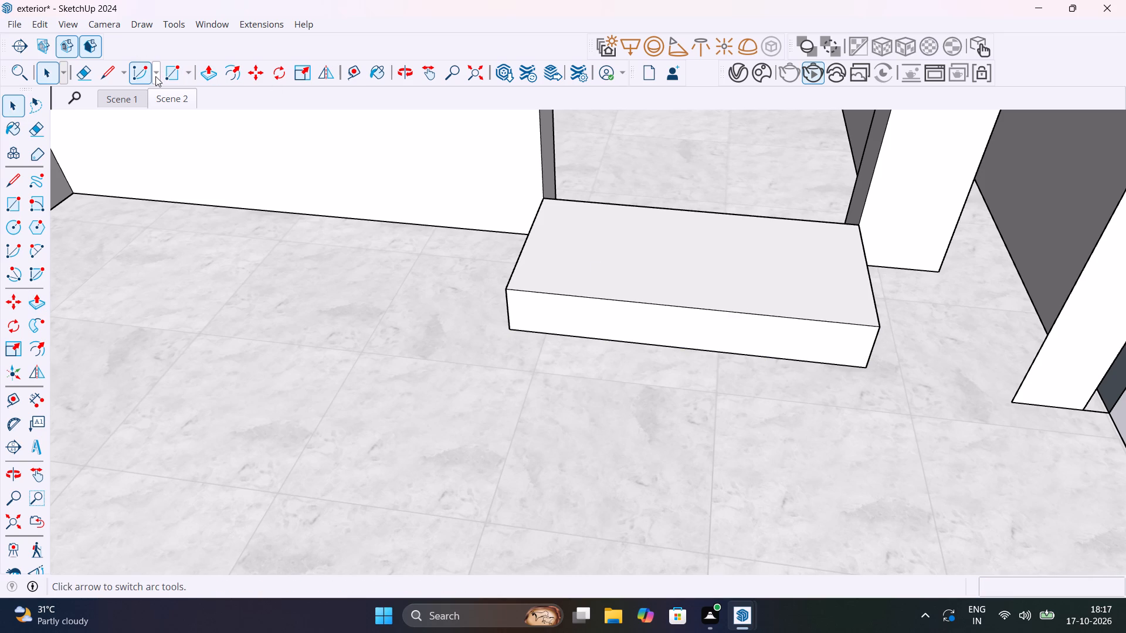
# Draw a 4' by 1' rectangle on the block's top face, along its back edge at the doorway.
pyautogui.press('r')
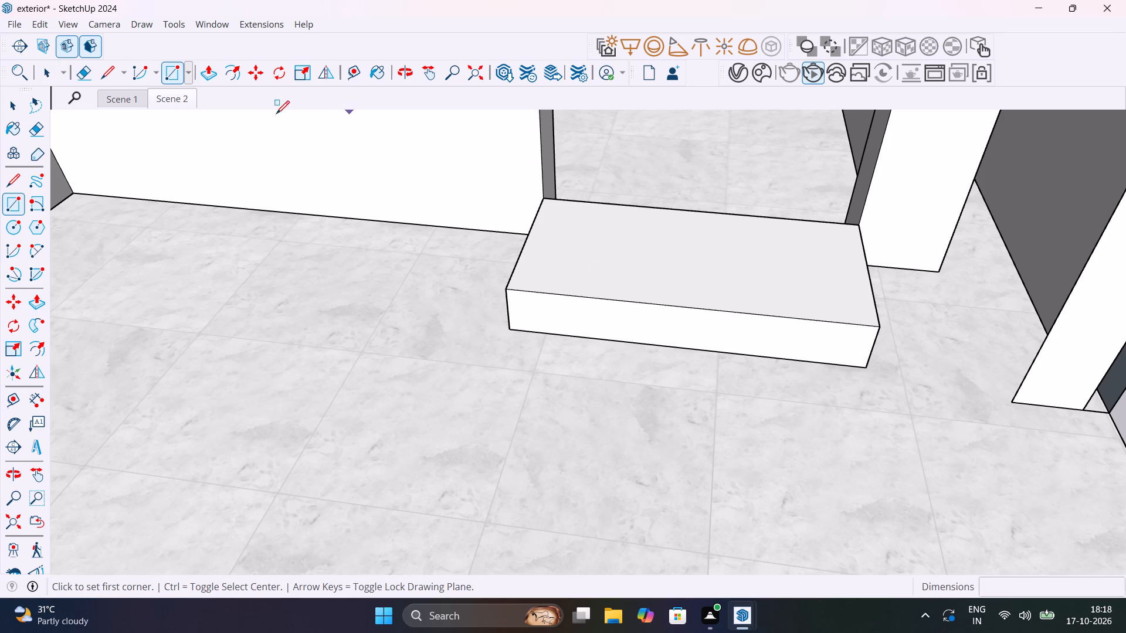
pyautogui.click(548, 198)
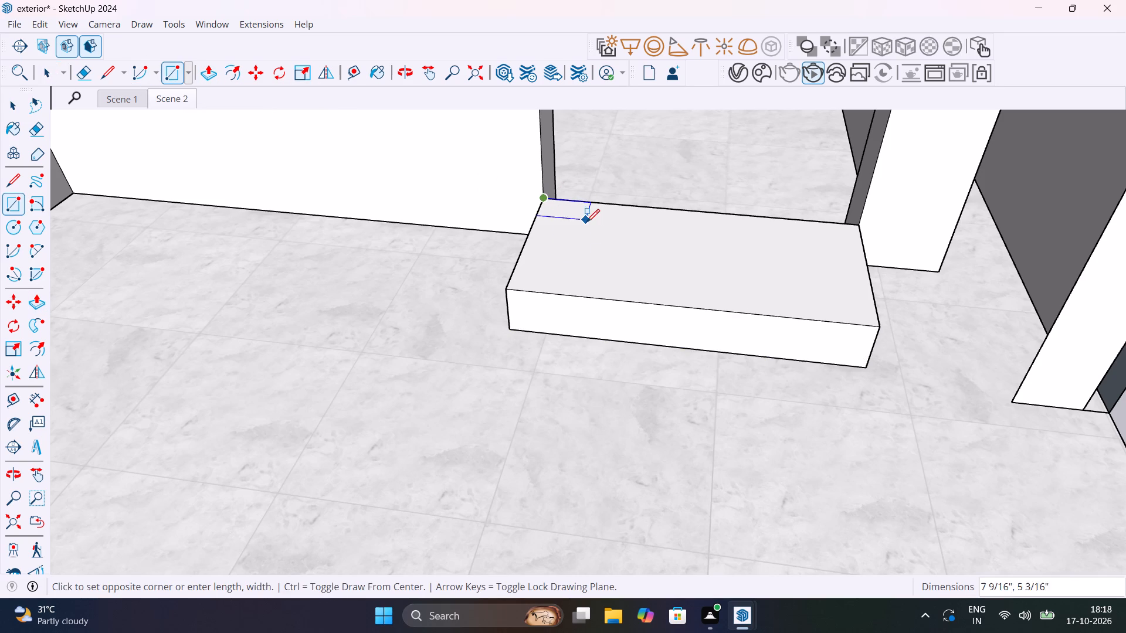
pyautogui.press('4')
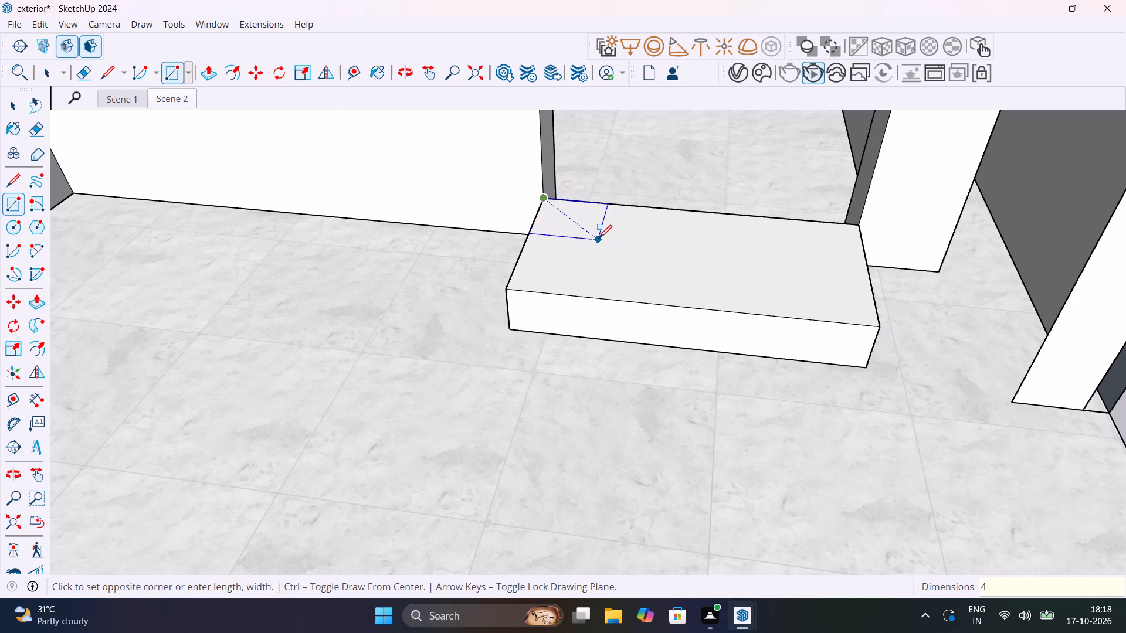
pyautogui.press("'")
pyautogui.write(",1'")
pyautogui.press('Return')
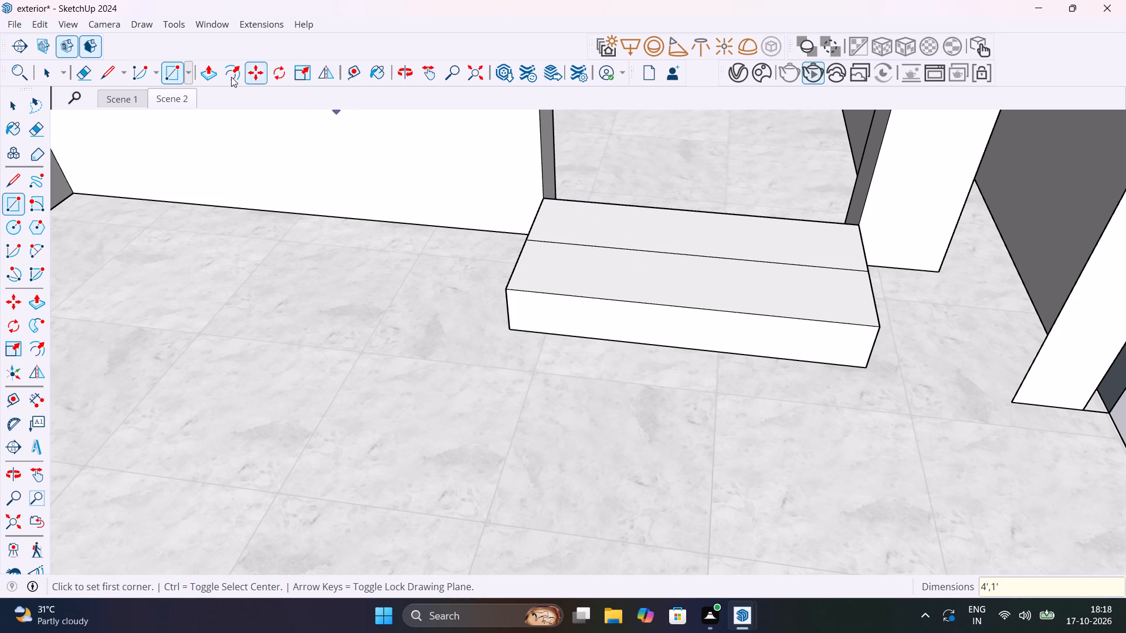
# Push/Pull the back half of the block's top face up 7" to form the upper step.
pyautogui.press('p')
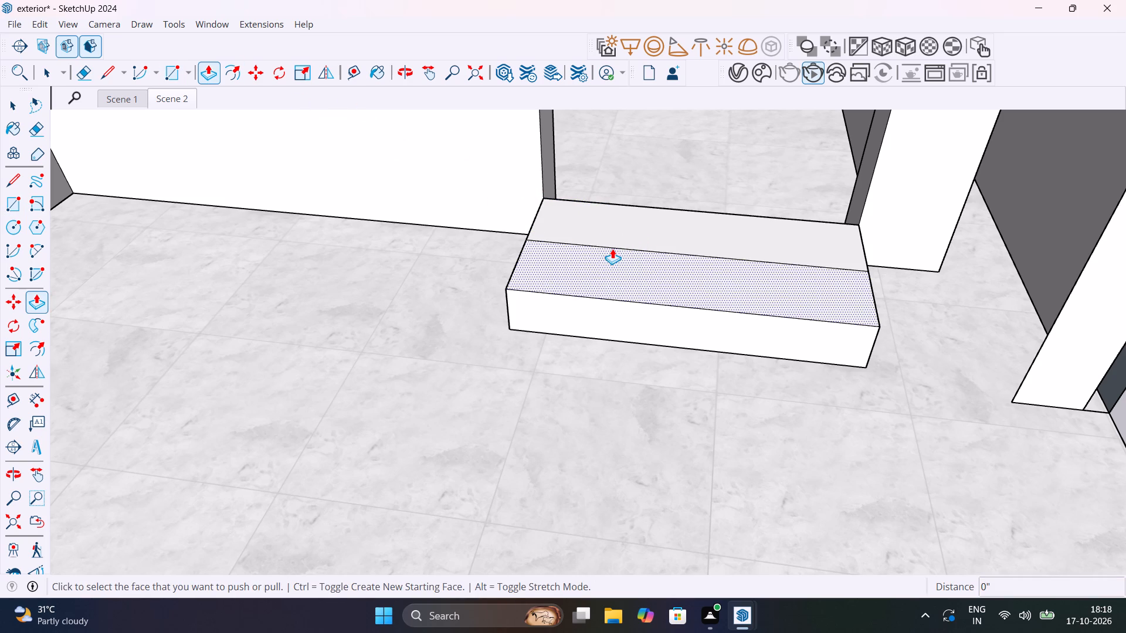
pyautogui.click(626, 232)
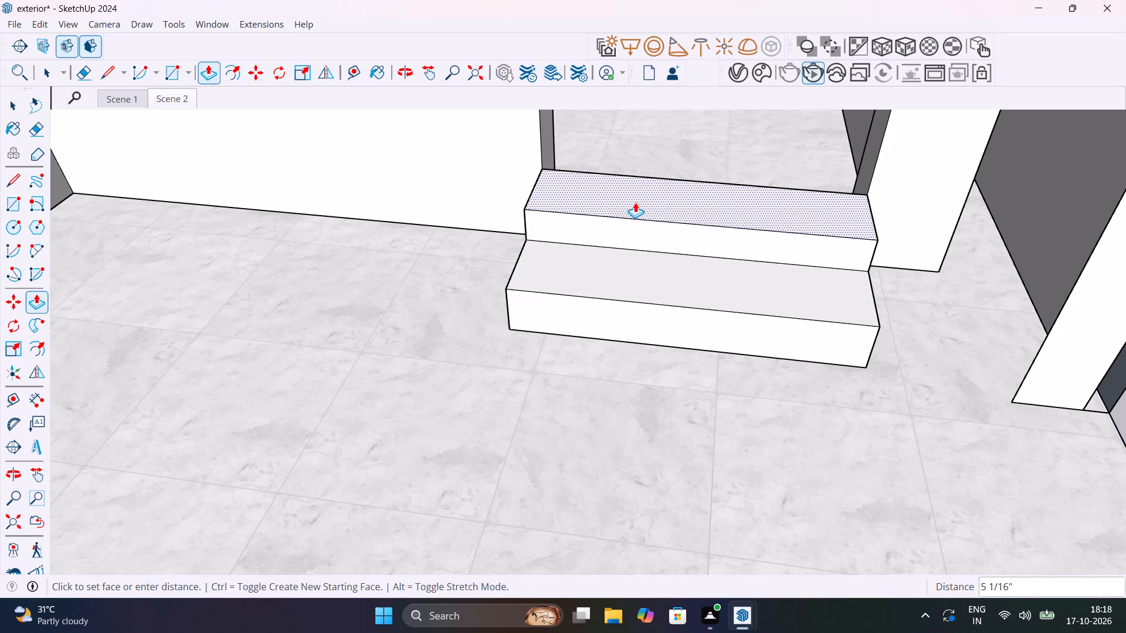
pyautogui.press('7')
pyautogui.hotkey('shift', '"')
pyautogui.press('Return')
pyautogui.press('space')
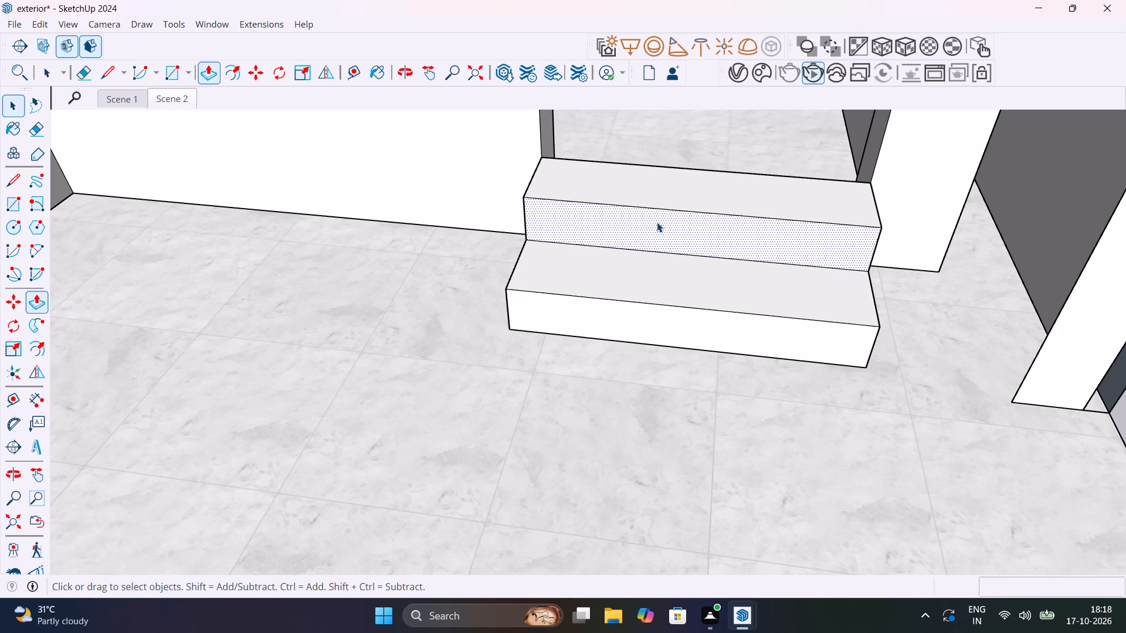
pyautogui.press('space')
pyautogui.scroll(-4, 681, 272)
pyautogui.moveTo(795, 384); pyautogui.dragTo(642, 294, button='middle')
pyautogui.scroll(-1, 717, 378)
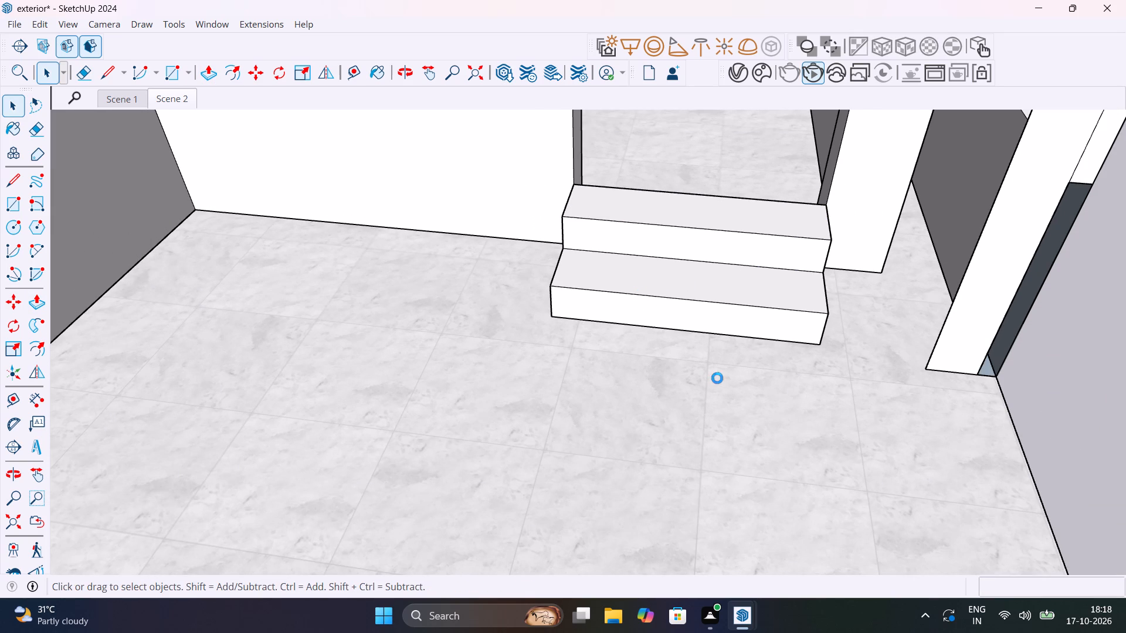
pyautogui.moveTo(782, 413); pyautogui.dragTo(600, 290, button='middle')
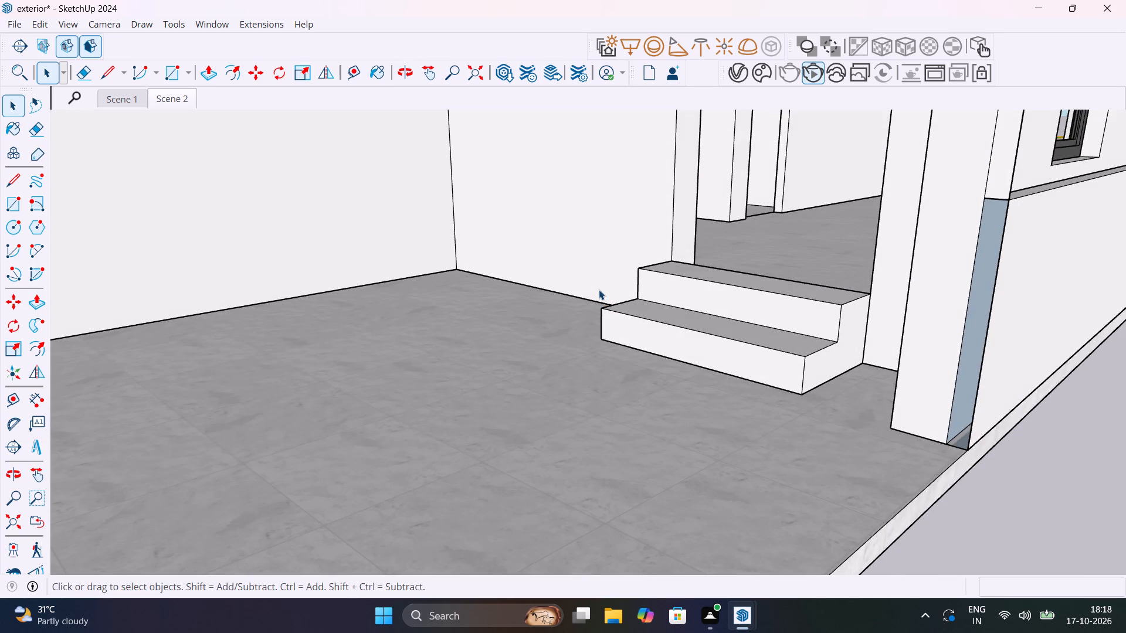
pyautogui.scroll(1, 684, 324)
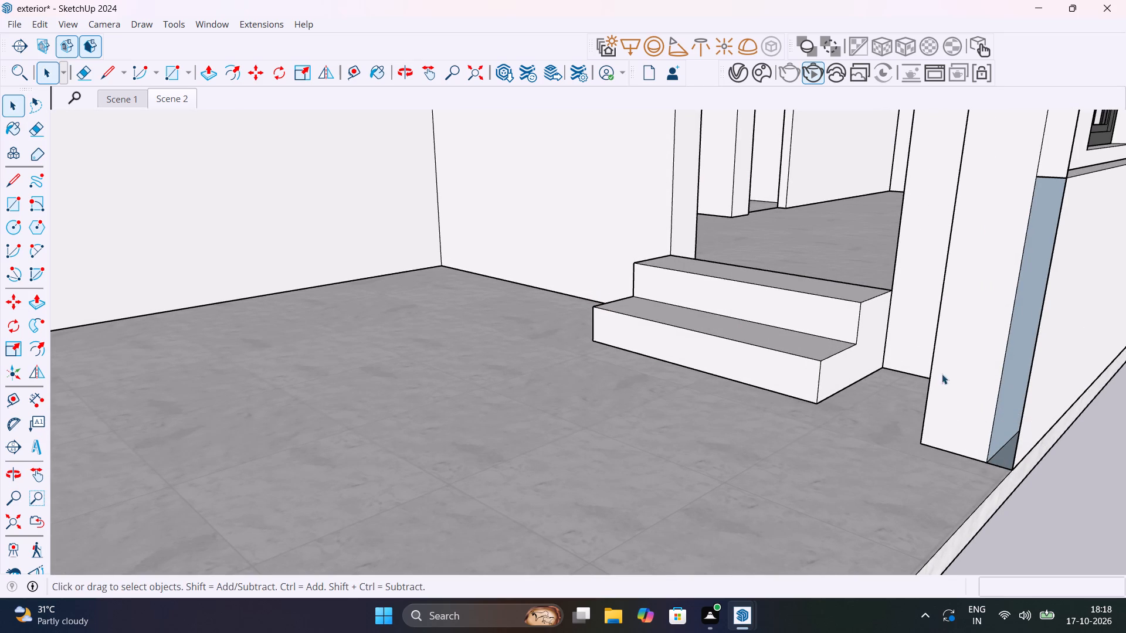
# Delete the tall narrow end face of the wall projection beside the back door steps.
pyautogui.scroll(6, 871, 349)
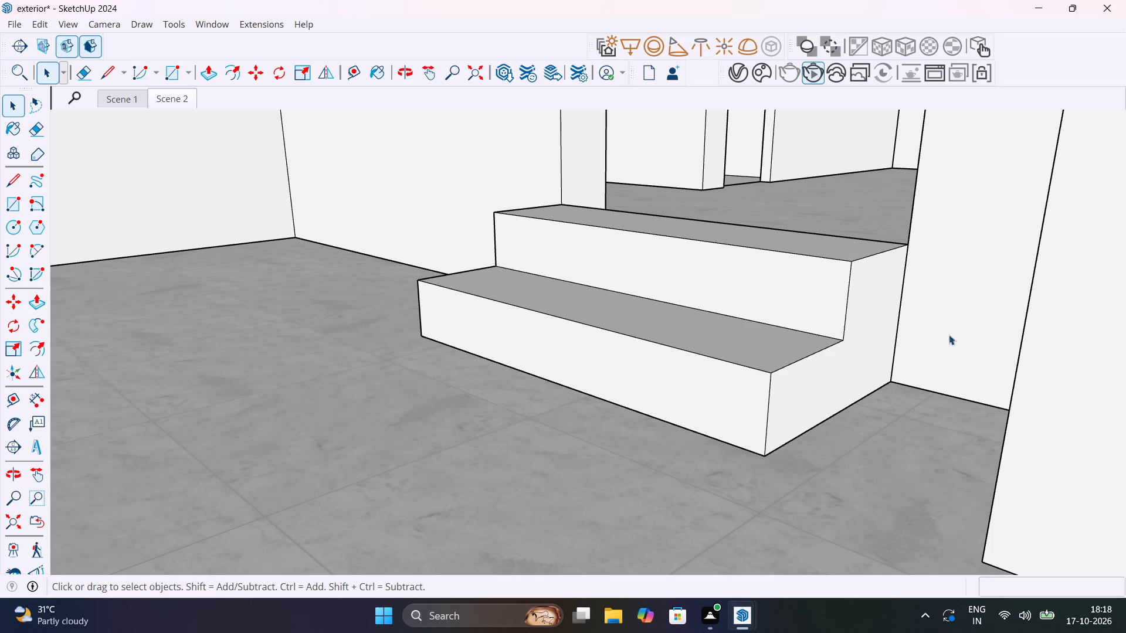
pyautogui.scroll(-11, 948, 443)
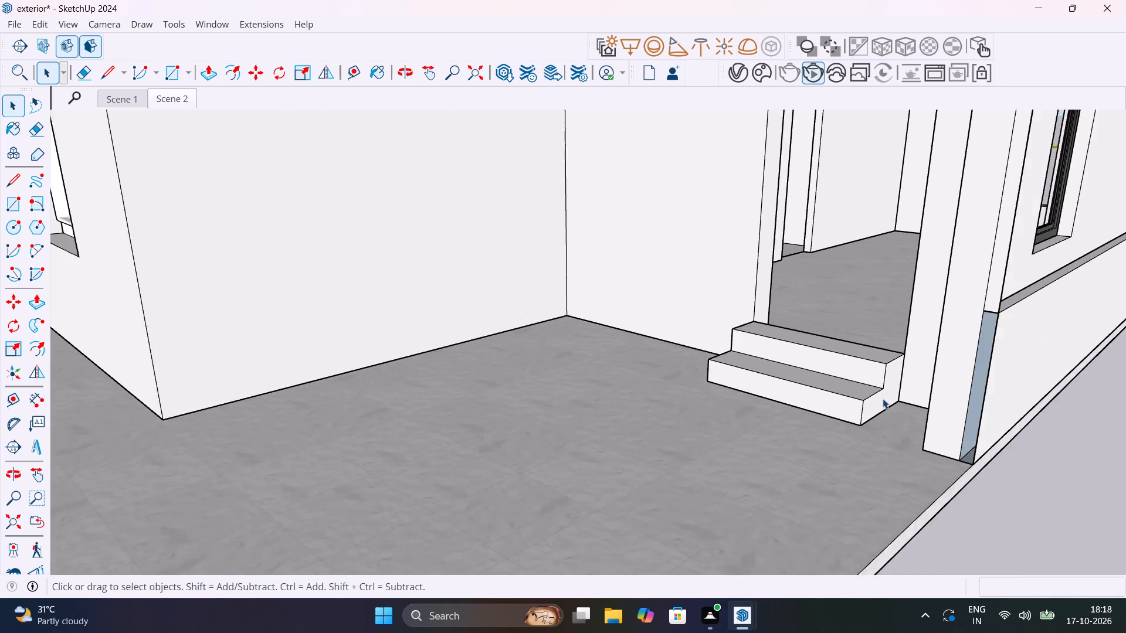
pyautogui.scroll(-5, 883, 399)
pyautogui.click(943, 361)
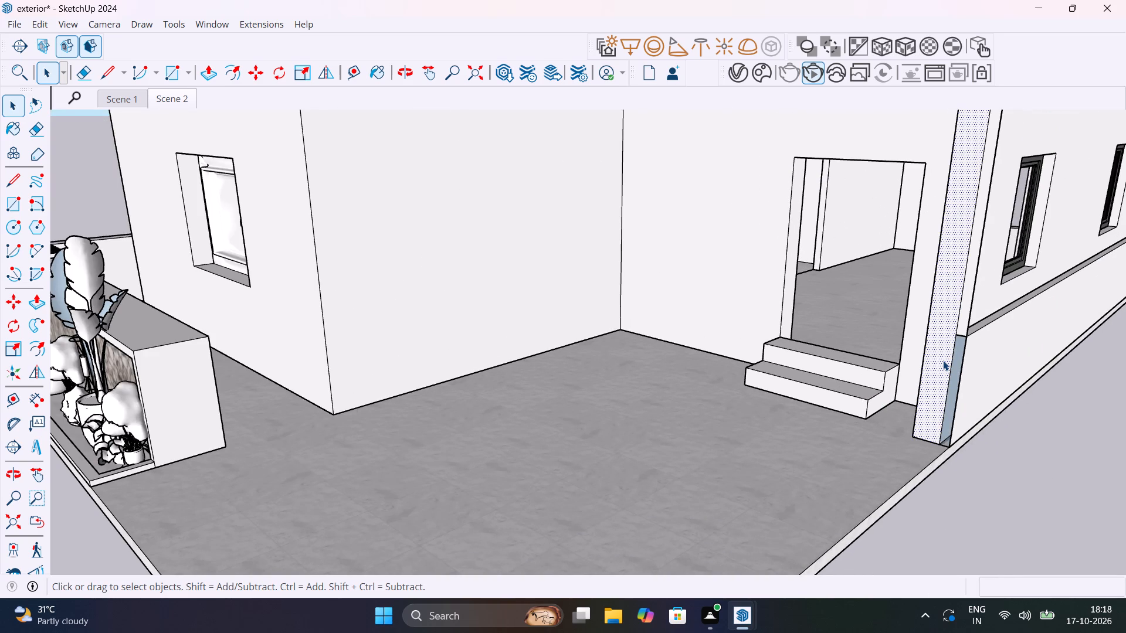
pyautogui.press('Delete')
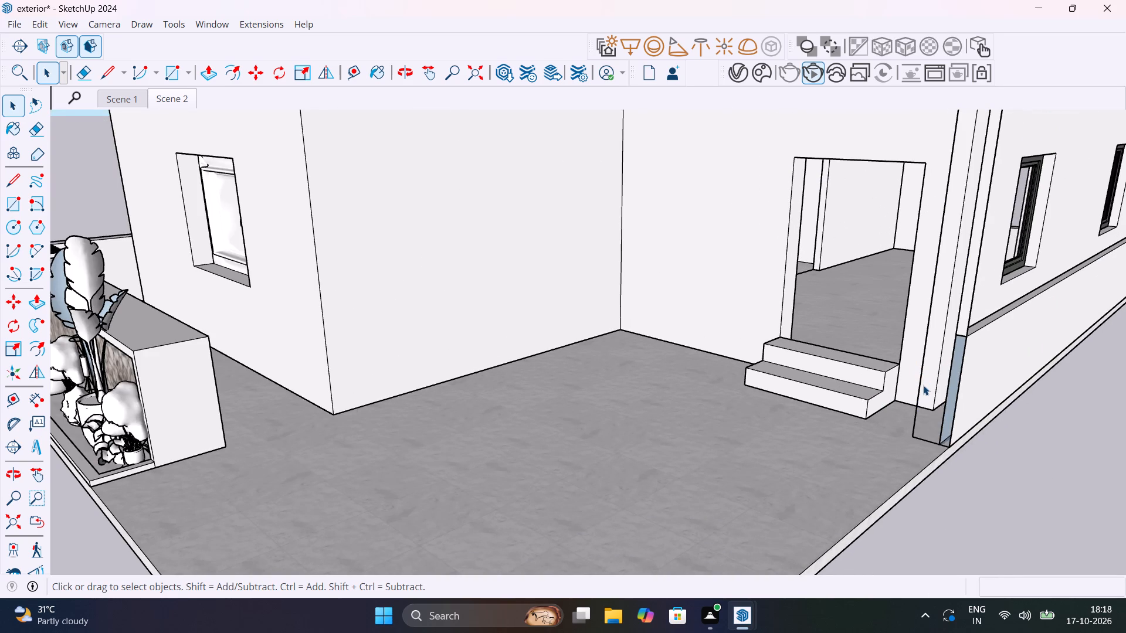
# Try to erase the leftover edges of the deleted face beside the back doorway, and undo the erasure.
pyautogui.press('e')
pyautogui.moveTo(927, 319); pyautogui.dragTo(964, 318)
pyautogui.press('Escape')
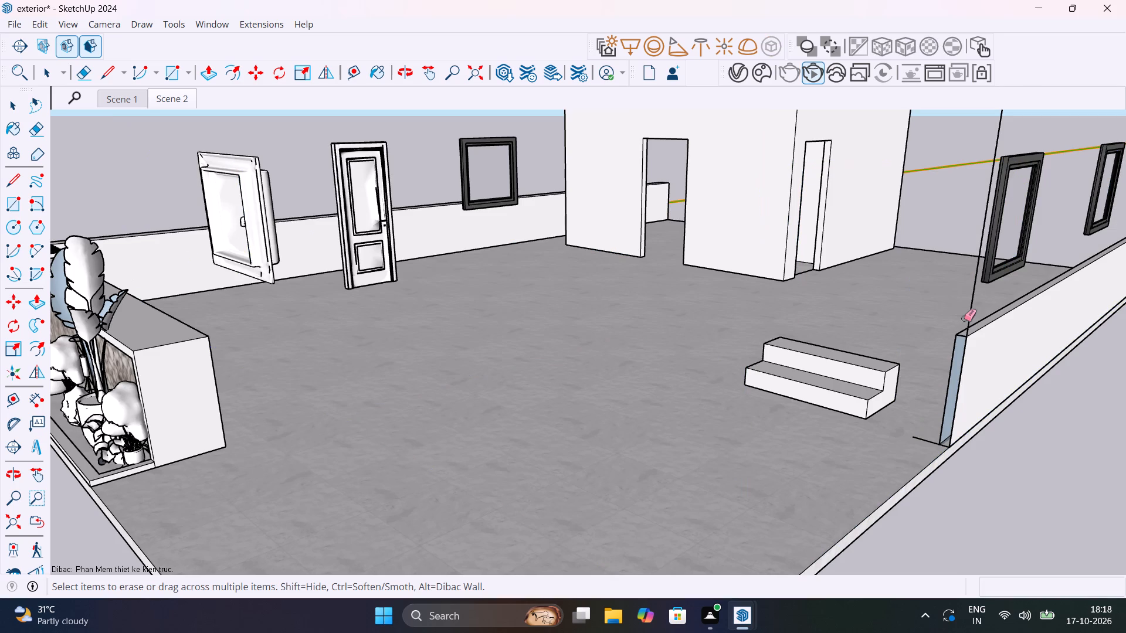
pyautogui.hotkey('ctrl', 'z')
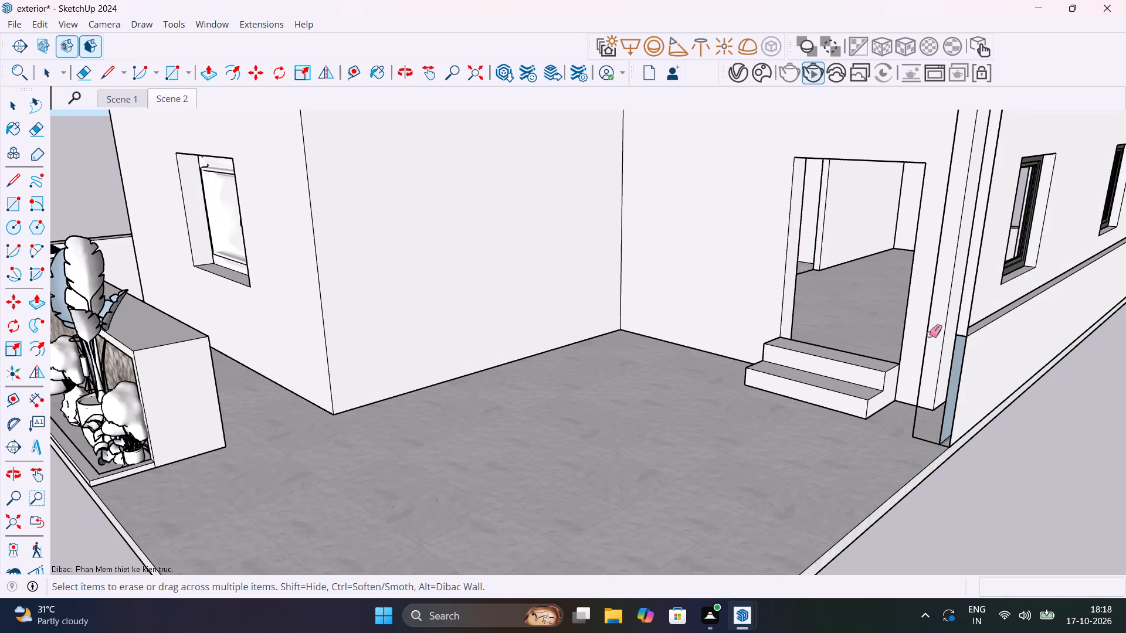
# Erase the leftover inner vertical edge of the deleted wall face beside the back doorway.
pyautogui.moveTo(928, 335); pyautogui.dragTo(925, 341)
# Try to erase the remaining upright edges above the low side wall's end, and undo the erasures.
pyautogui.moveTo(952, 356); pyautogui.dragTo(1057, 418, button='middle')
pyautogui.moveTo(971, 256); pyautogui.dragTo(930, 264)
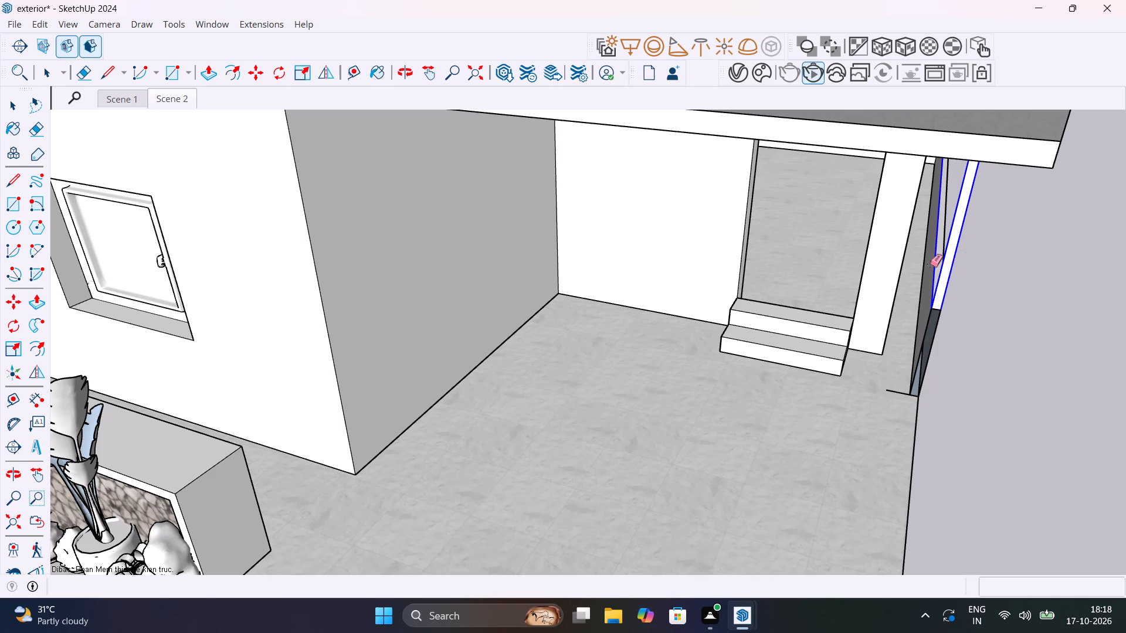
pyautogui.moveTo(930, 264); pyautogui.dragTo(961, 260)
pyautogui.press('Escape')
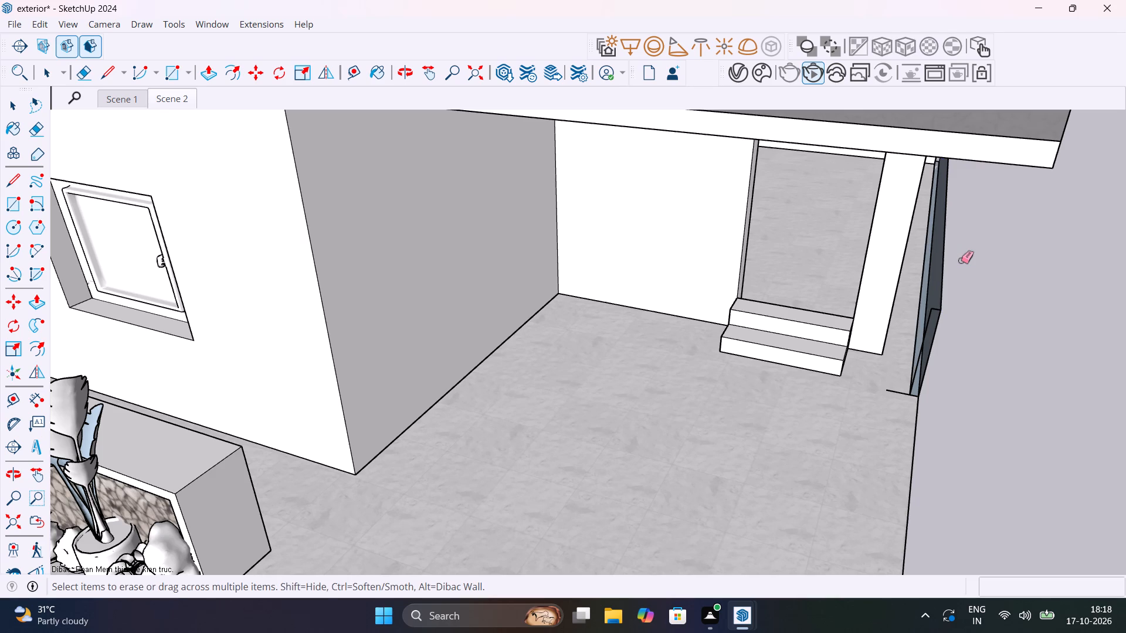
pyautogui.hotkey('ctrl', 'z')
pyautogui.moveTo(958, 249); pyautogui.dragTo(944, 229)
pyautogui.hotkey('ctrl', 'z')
# Erase the remaining upright strip above the low side wall's end and the stray edge on the floor at its base.
pyautogui.scroll(-1, 978, 271)
pyautogui.moveTo(978, 271); pyautogui.dragTo(957, 227, button='middle')
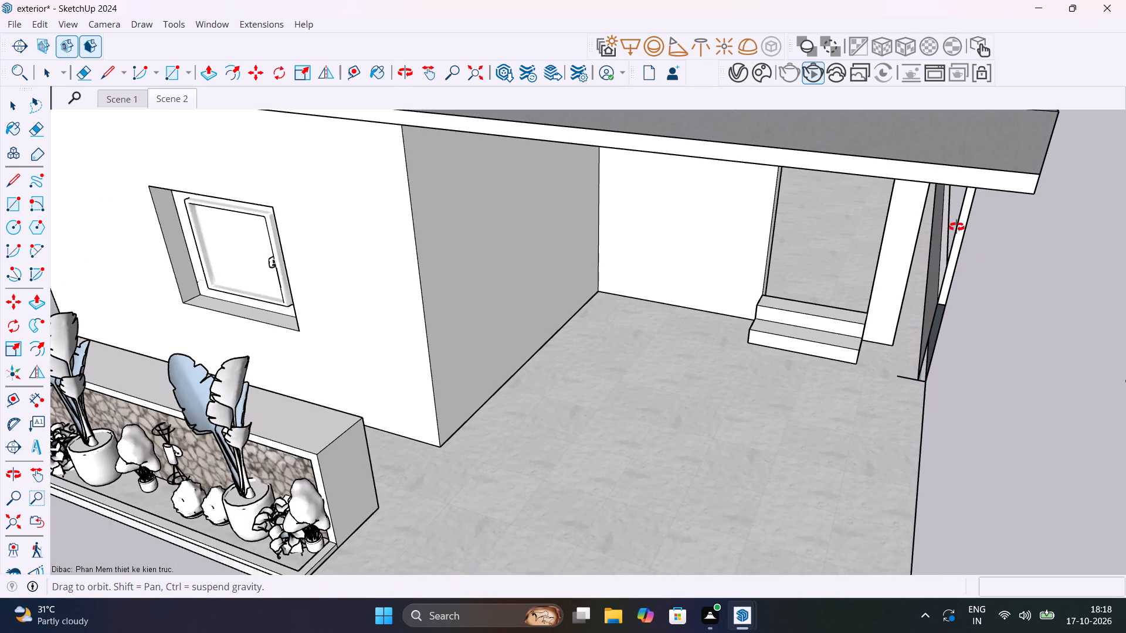
pyautogui.moveTo(957, 227); pyautogui.dragTo(652, 254, button='middle')
pyautogui.moveTo(589, 277); pyautogui.dragTo(611, 277)
pyautogui.moveTo(612, 463); pyautogui.dragTo(798, 438, button='middle')
pyautogui.scroll(7, 822, 424)
pyautogui.click(822, 424)
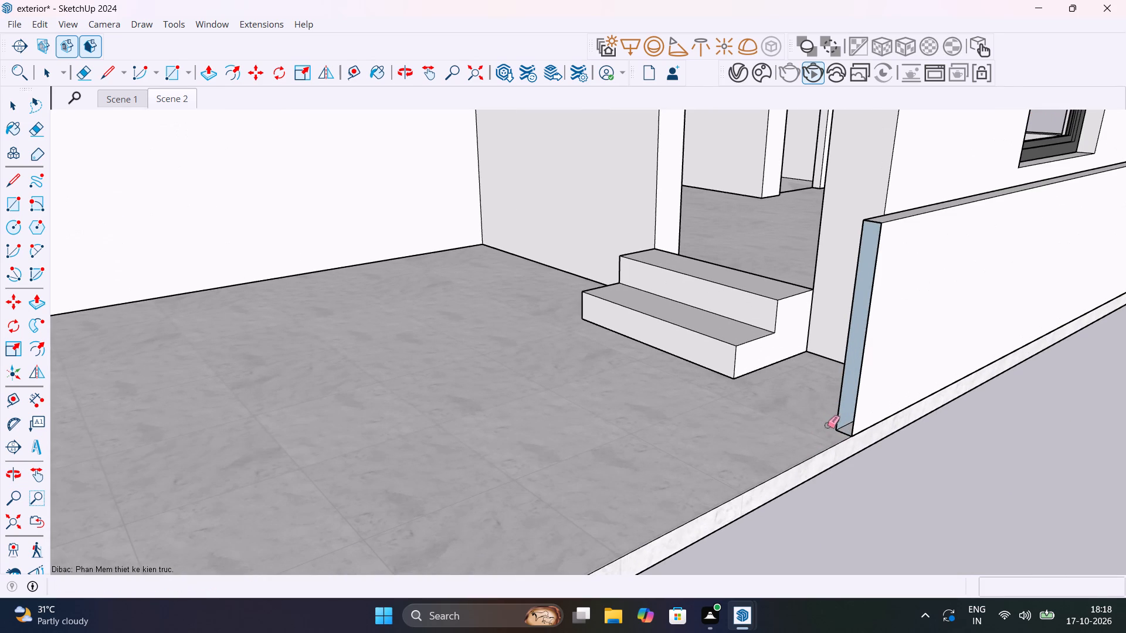
pyautogui.press('space')
# Draw a 3" by 3' rectangle over the open end of the low side wall to close it.
pyautogui.write('r')
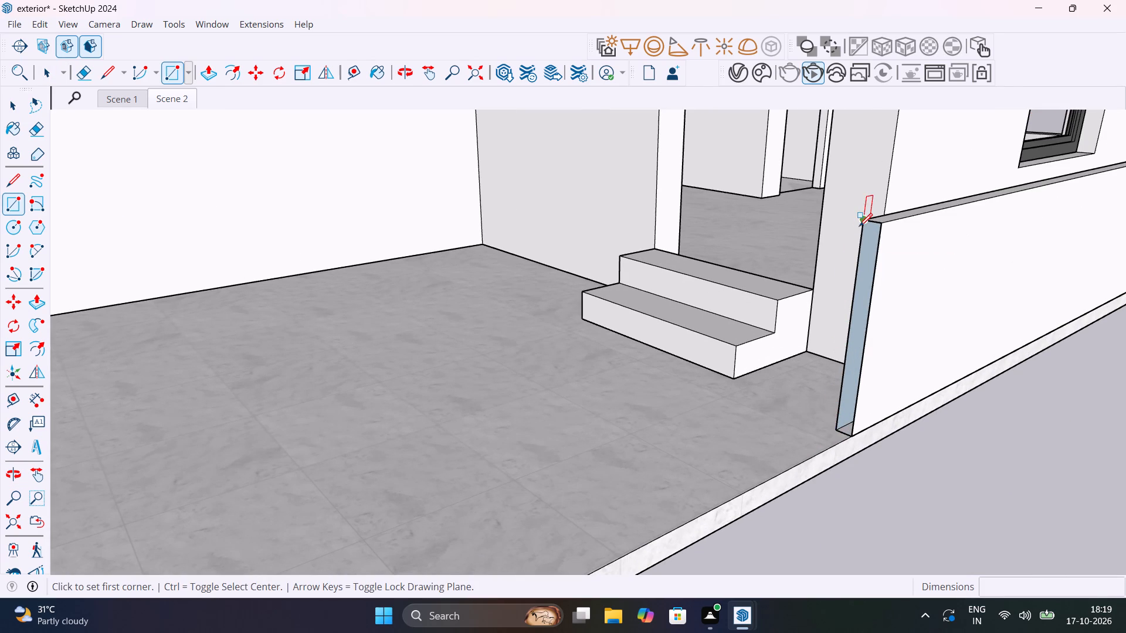
pyautogui.click(859, 226)
pyautogui.click(849, 434)
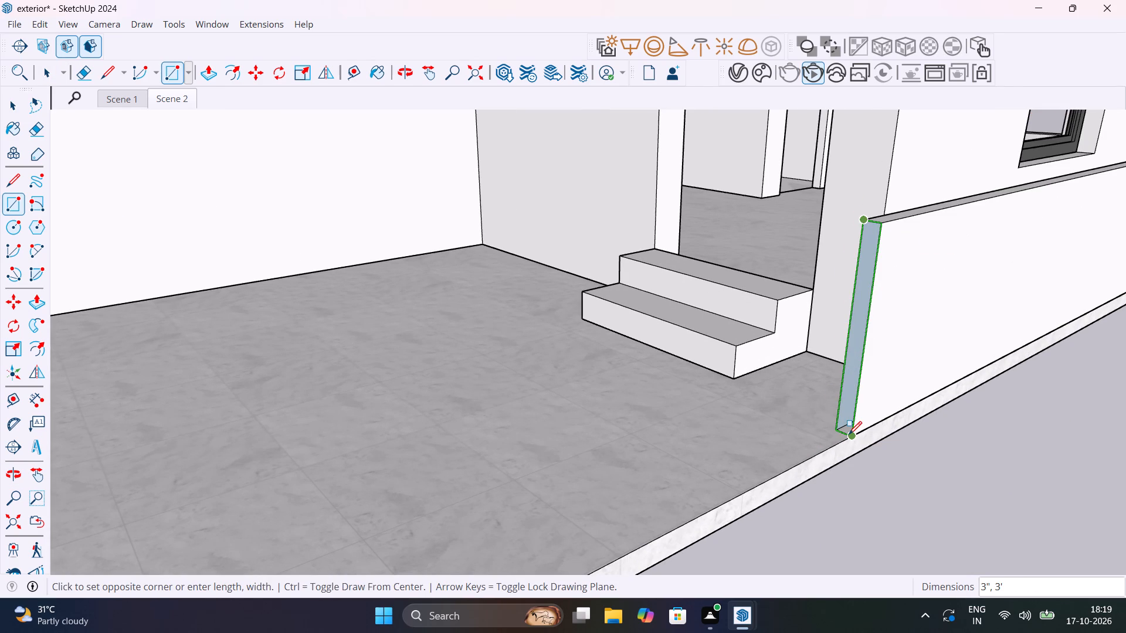
pyautogui.click(853, 437)
pyautogui.press('space')
pyautogui.moveTo(867, 451); pyautogui.dragTo(1070, 485, button='middle')
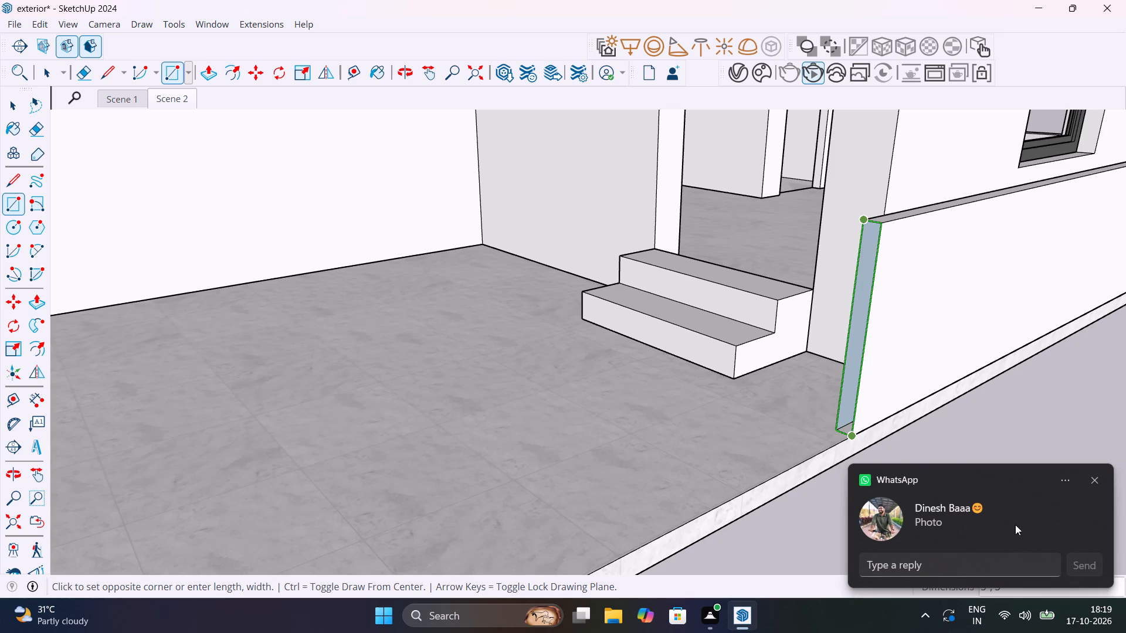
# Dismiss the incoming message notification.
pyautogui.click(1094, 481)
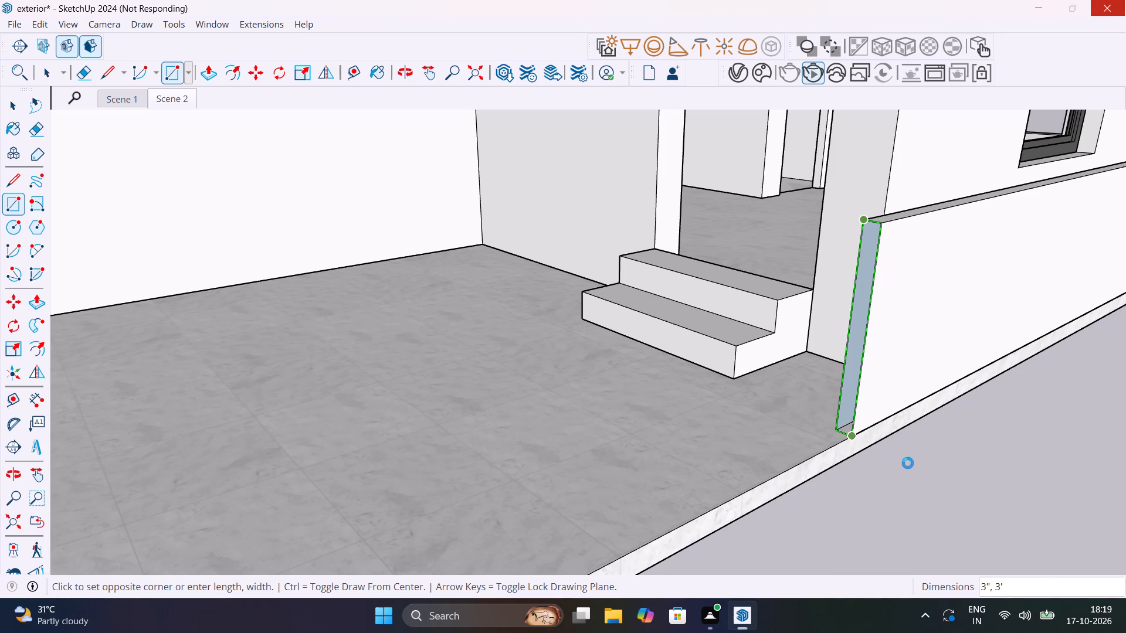
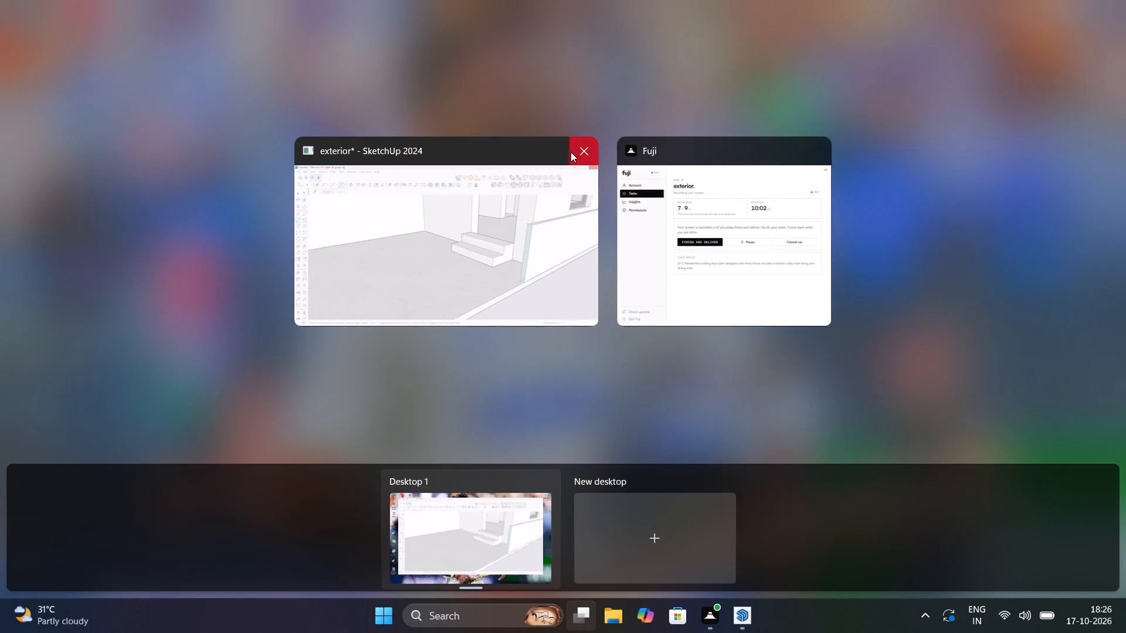
# Try to close the frozen SketchUp window, and open Task Manager to shut the program down.
pyautogui.click(572, 152)
pyautogui.click(535, 276)
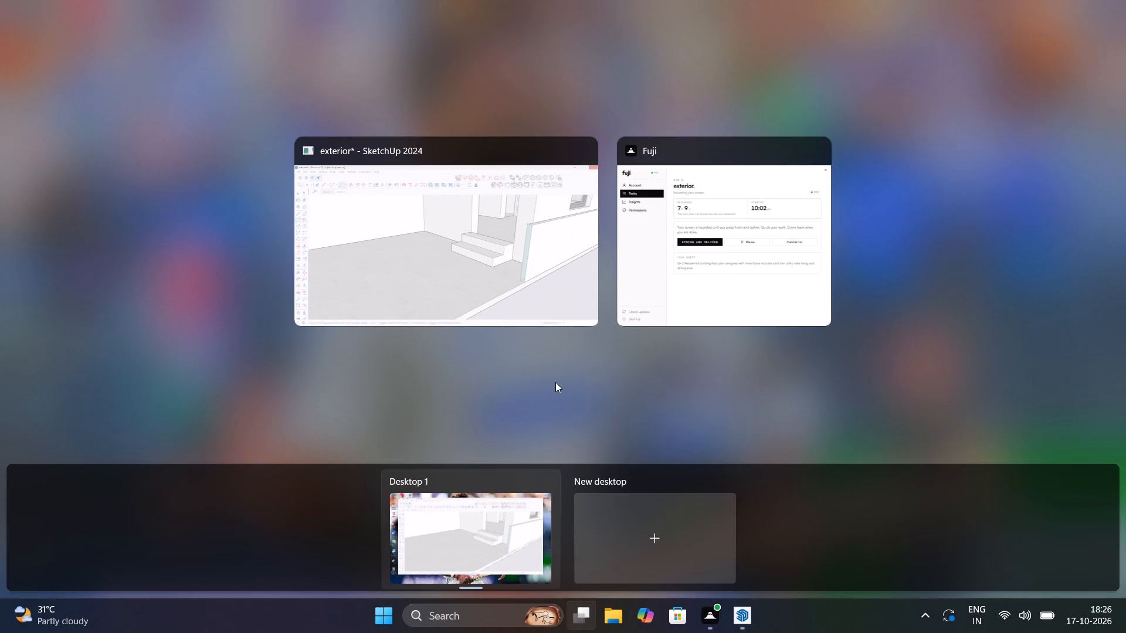
pyautogui.click(654, 370)
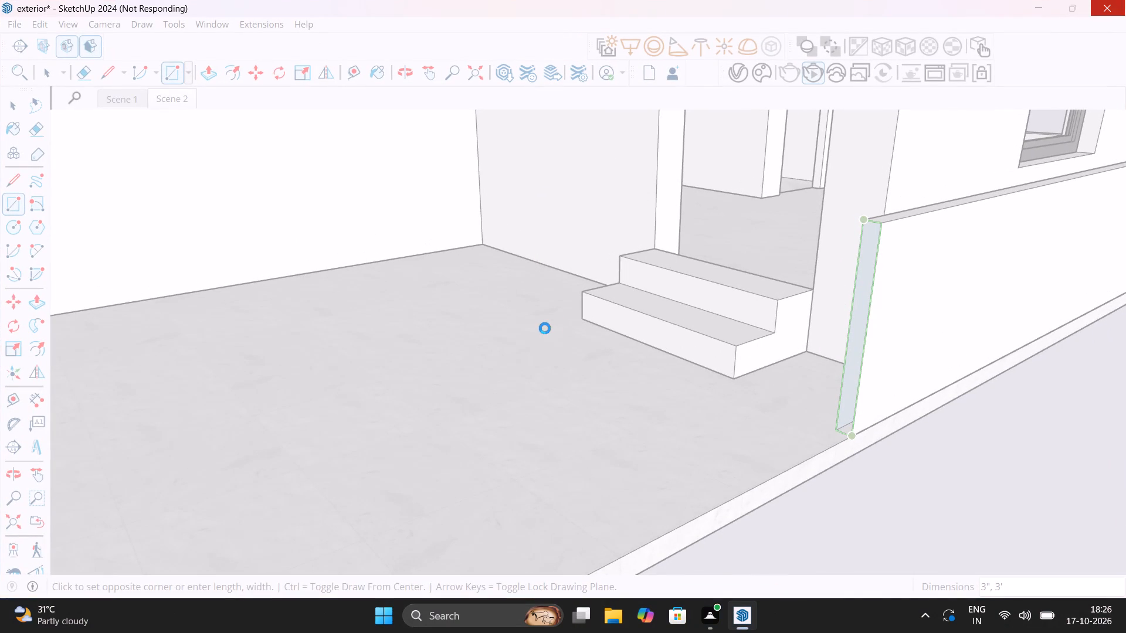
pyautogui.rightClick(793, 607)
pyautogui.click(793, 607)
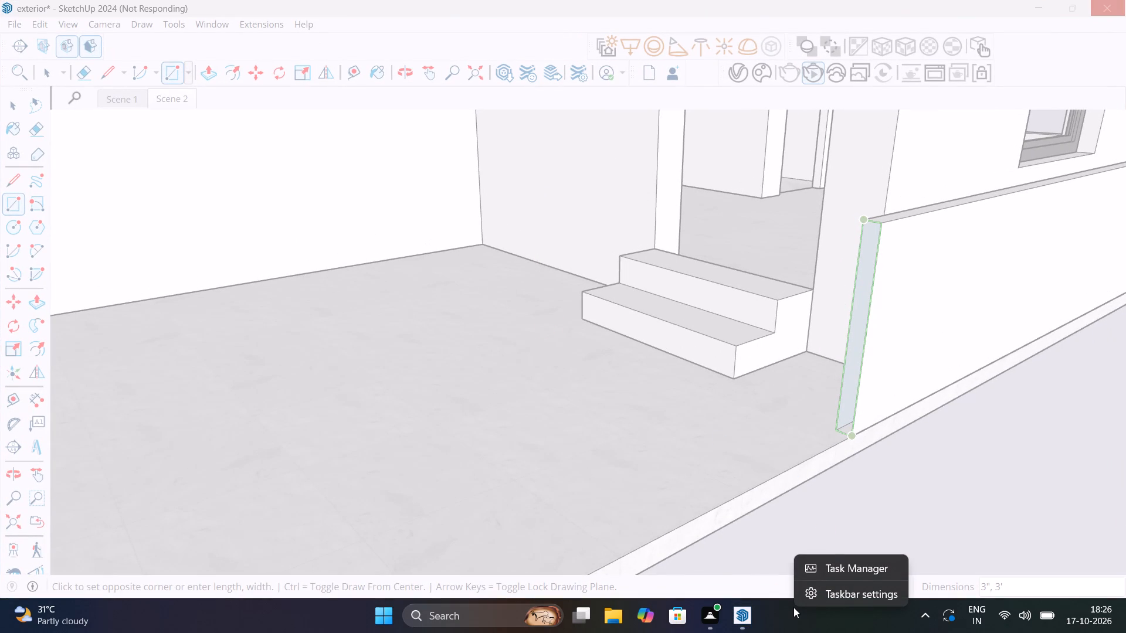
pyautogui.click(838, 567)
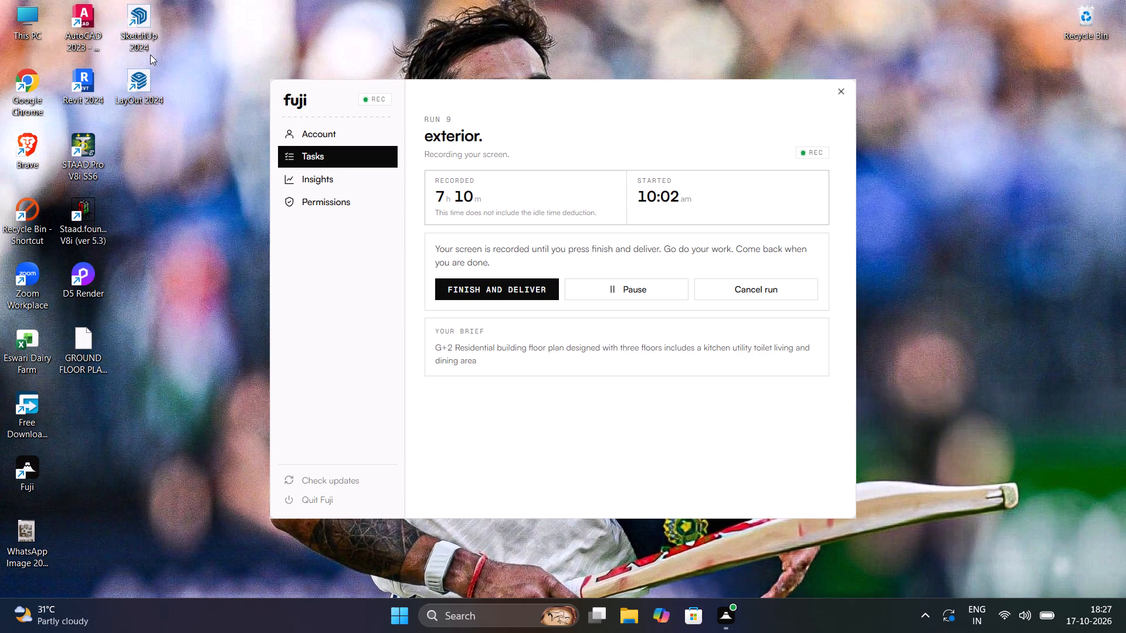
# Restart SketchUp and open the recovered exterior model from the recent files.
pyautogui.doubleClick(147, 33)
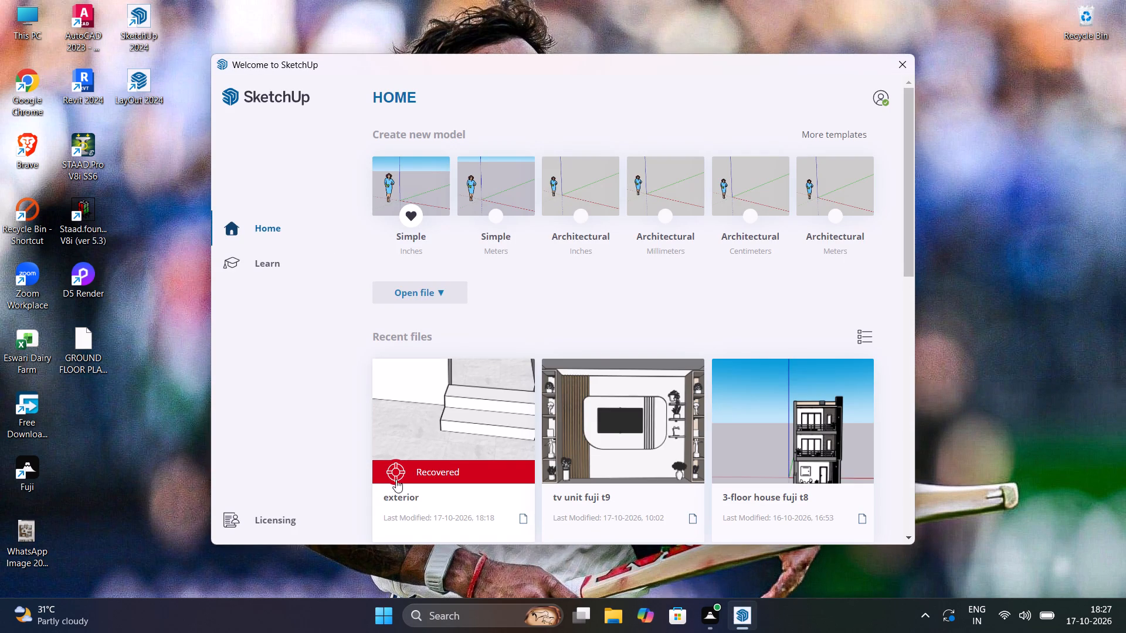
pyautogui.click(413, 481)
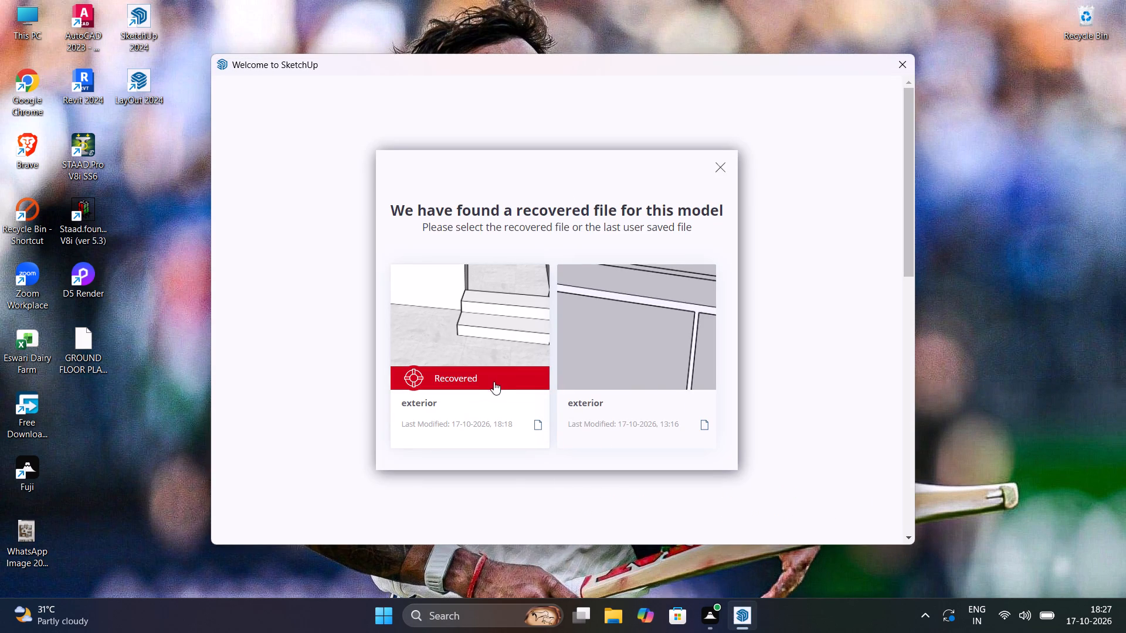
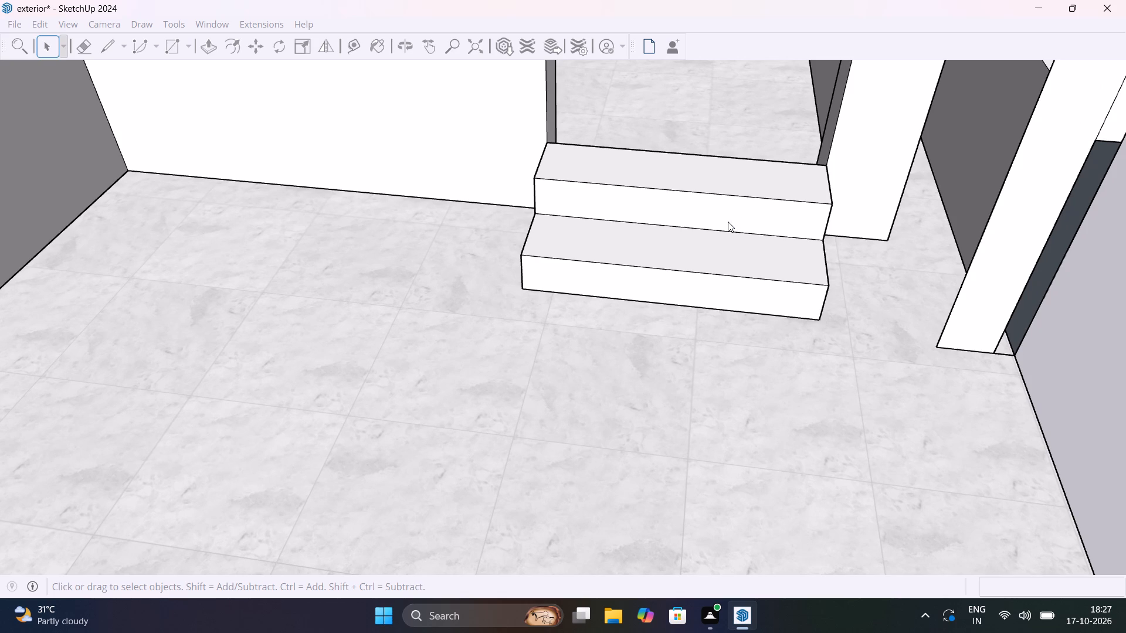
# Save the recovered exterior model.
pyautogui.scroll(-4, 664, 179)
pyautogui.scroll(-18, 676, 198)
pyautogui.scroll(-6, 682, 290)
pyautogui.hotkey('ctrl', 's')
# Delete the thin pillar standing at the end of the low side wall, including its leftover edges.
pyautogui.moveTo(762, 388); pyautogui.dragTo(732, 234, button='middle')
pyautogui.scroll(-20, 724, 284)
pyautogui.scroll(-3, 724, 284)
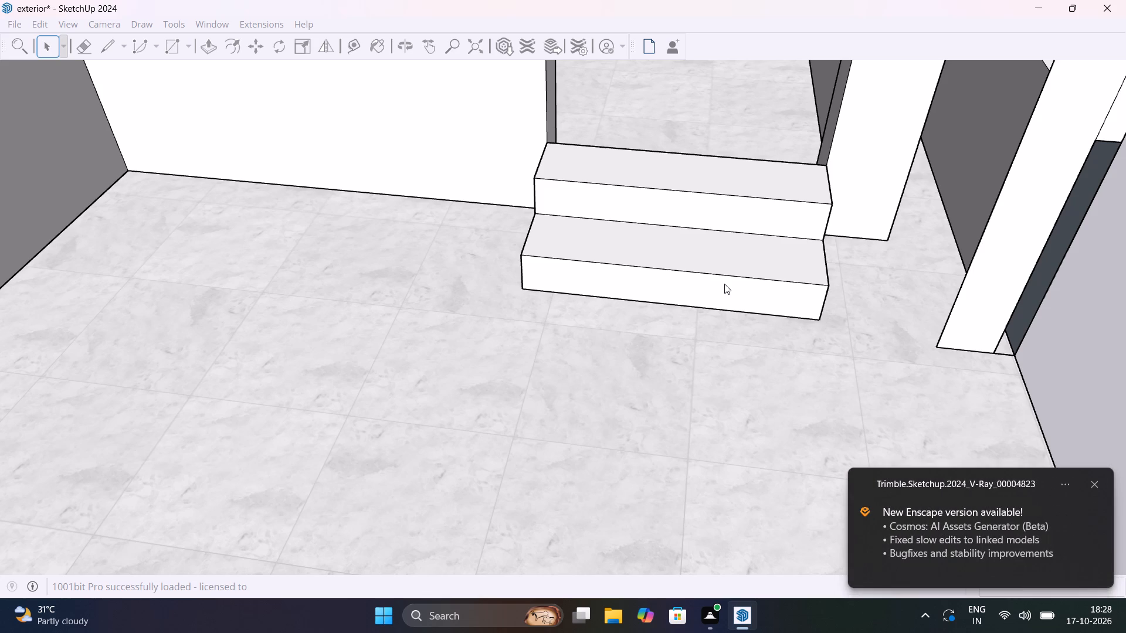
pyautogui.scroll(-10, 717, 309)
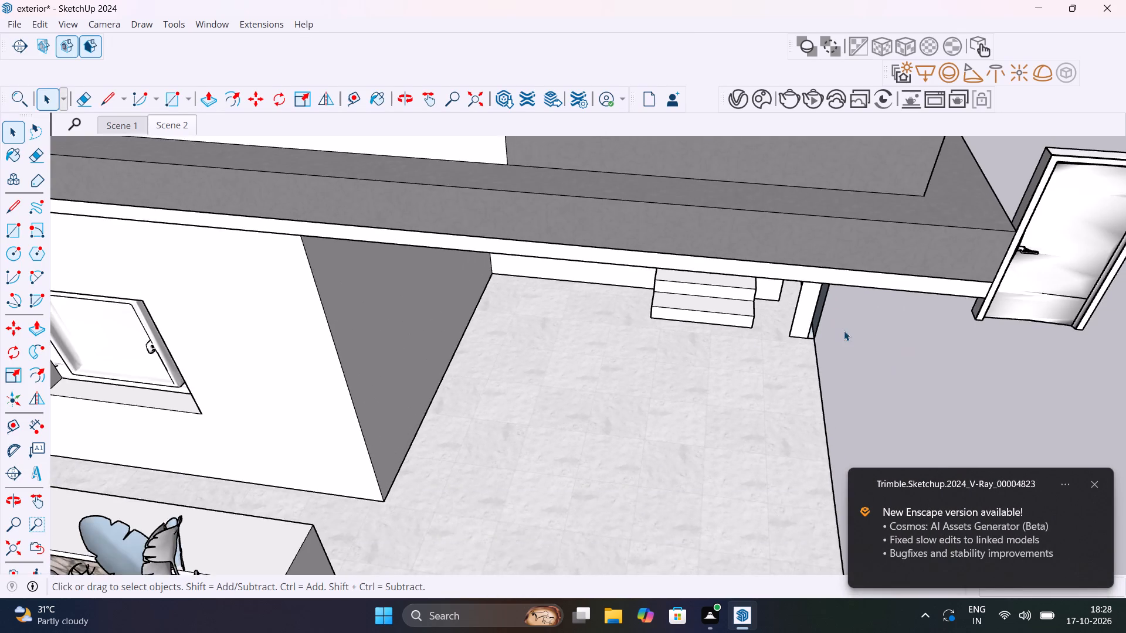
pyautogui.moveTo(842, 330); pyautogui.dragTo(853, 200, button='middle')
pyautogui.scroll(7, 819, 306)
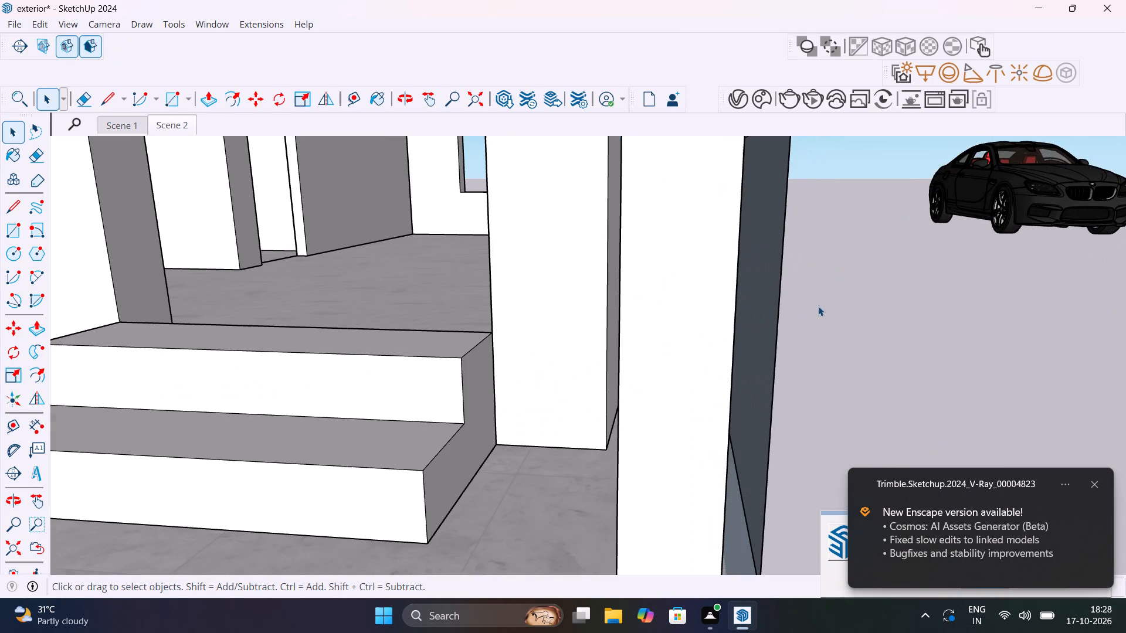
pyautogui.moveTo(752, 358); pyautogui.dragTo(992, 480, button='middle')
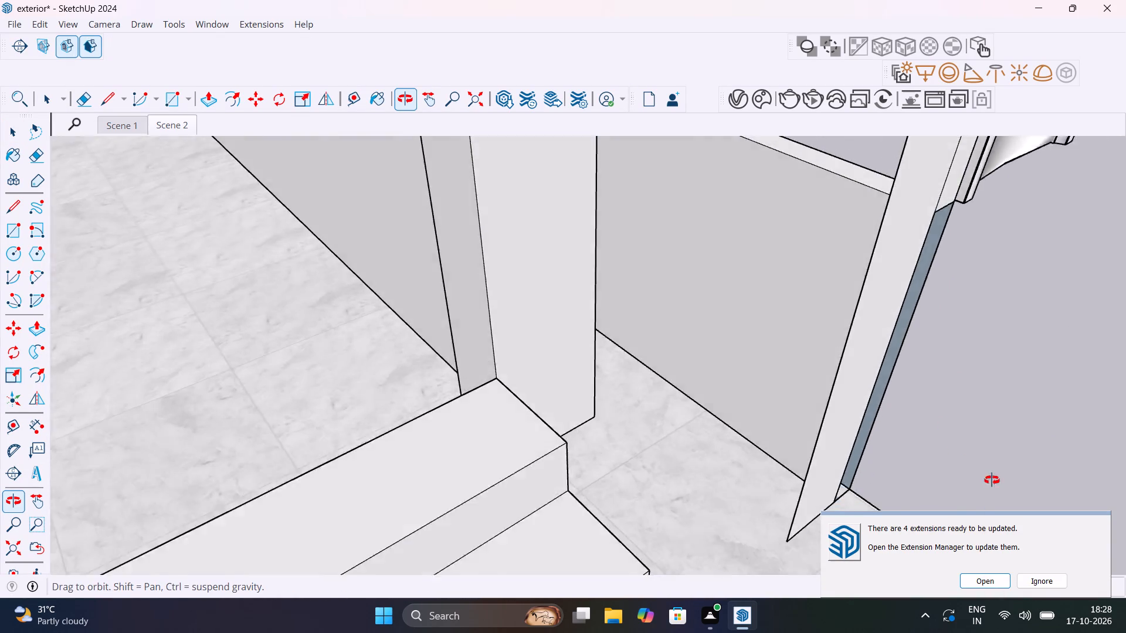
pyautogui.moveTo(992, 480); pyautogui.dragTo(866, 382, button='middle')
pyautogui.scroll(1, 860, 384)
pyautogui.scroll(-11, 780, 412)
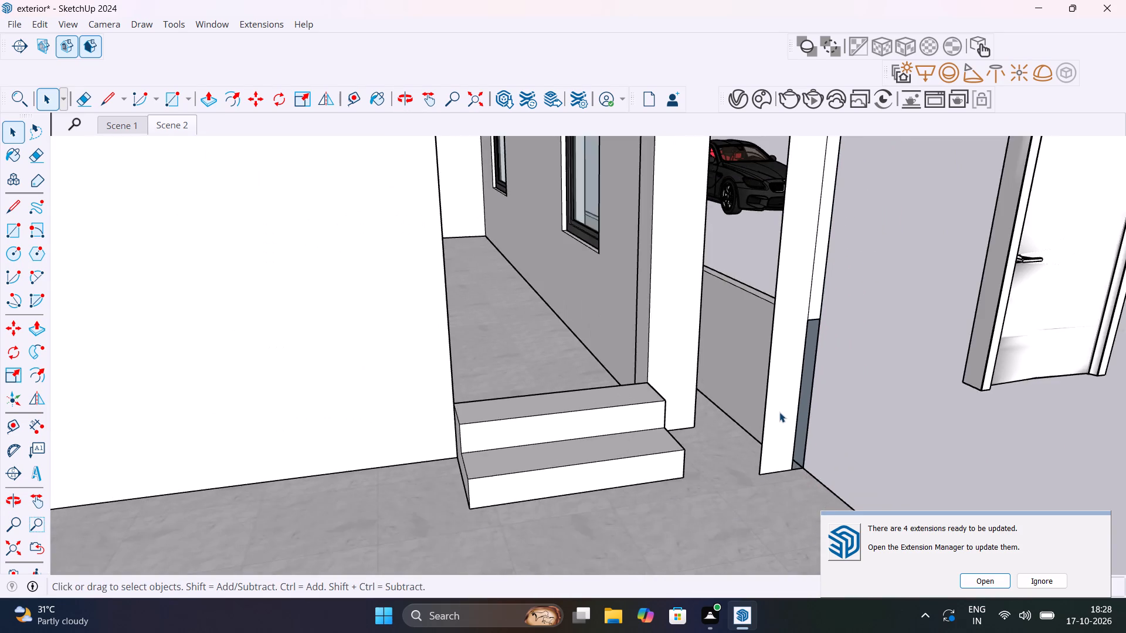
pyautogui.scroll(-8, 779, 412)
pyautogui.click(782, 393)
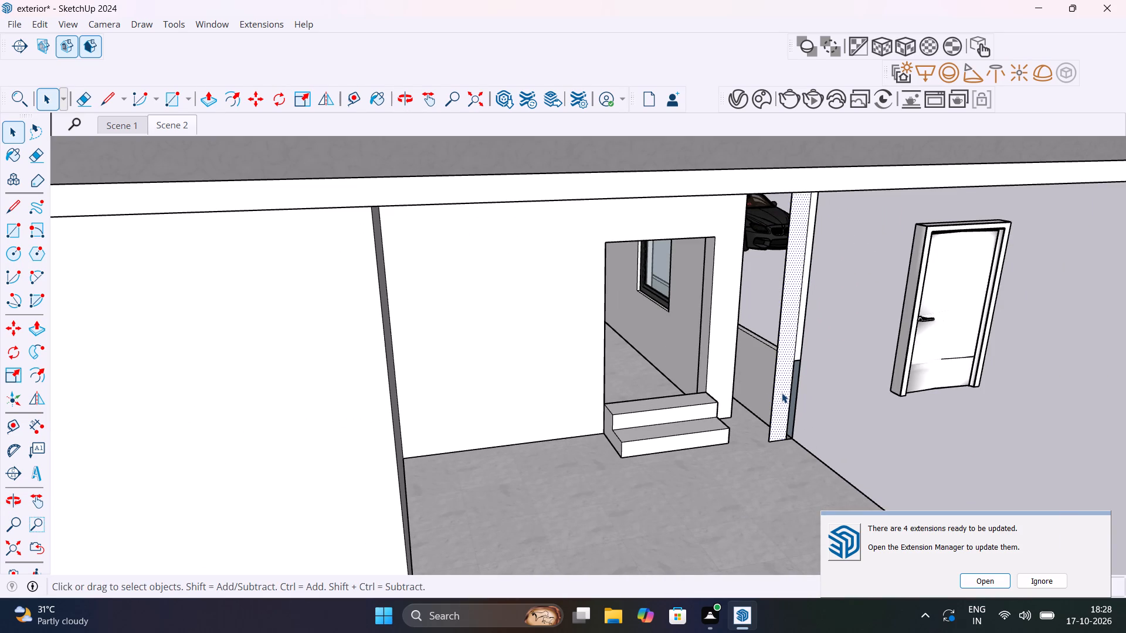
pyautogui.press('Delete')
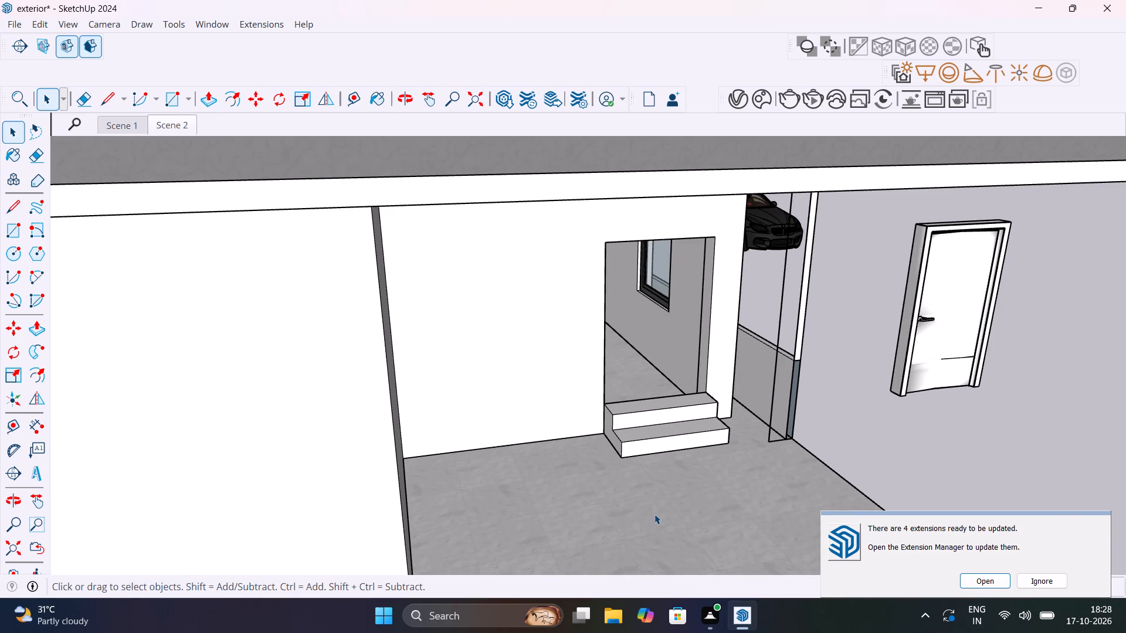
pyautogui.press('e')
pyautogui.click(775, 389)
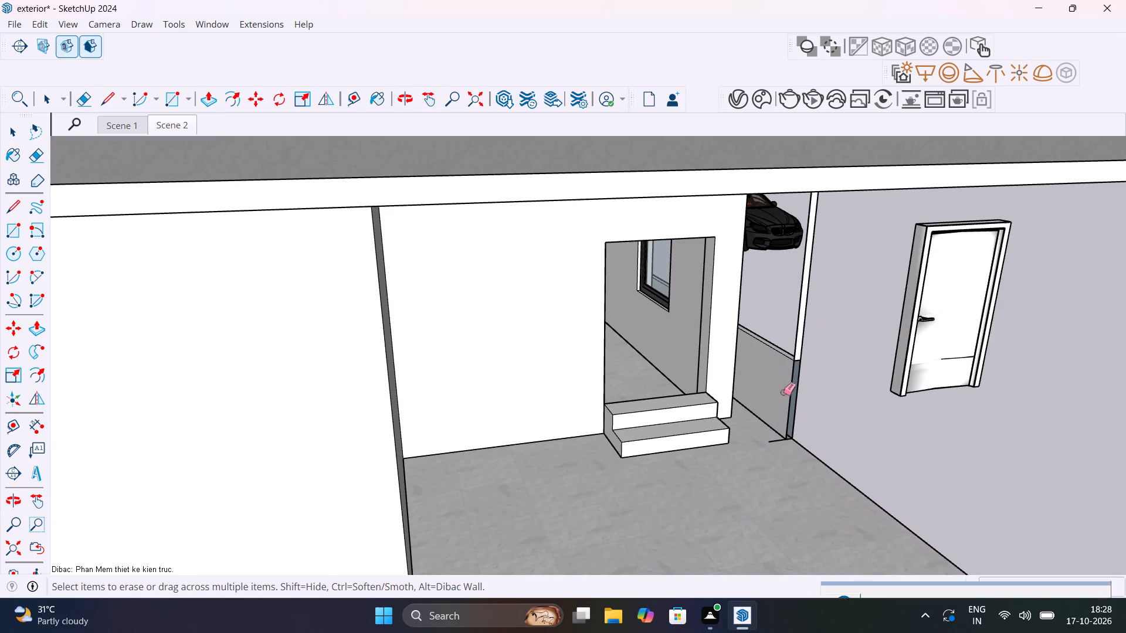
pyautogui.click(781, 440)
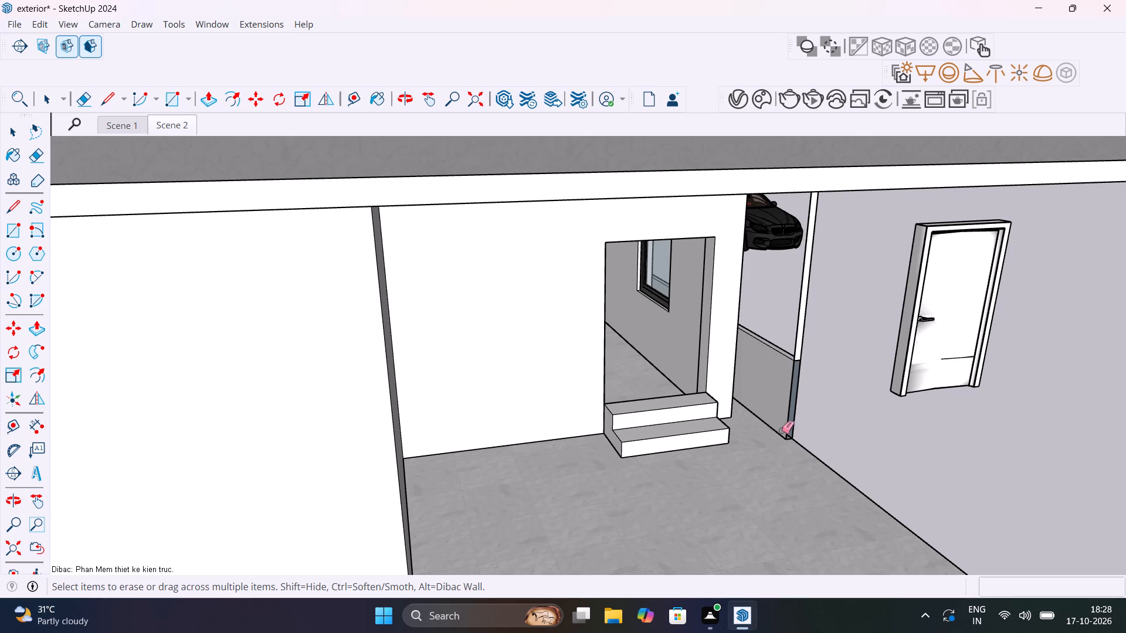
pyautogui.moveTo(804, 290); pyautogui.dragTo(815, 287)
pyautogui.moveTo(806, 290); pyautogui.dragTo(789, 300)
# Close the open end of the low side wall with a rectangle about 3" by 3'.
pyautogui.scroll(2, 801, 402)
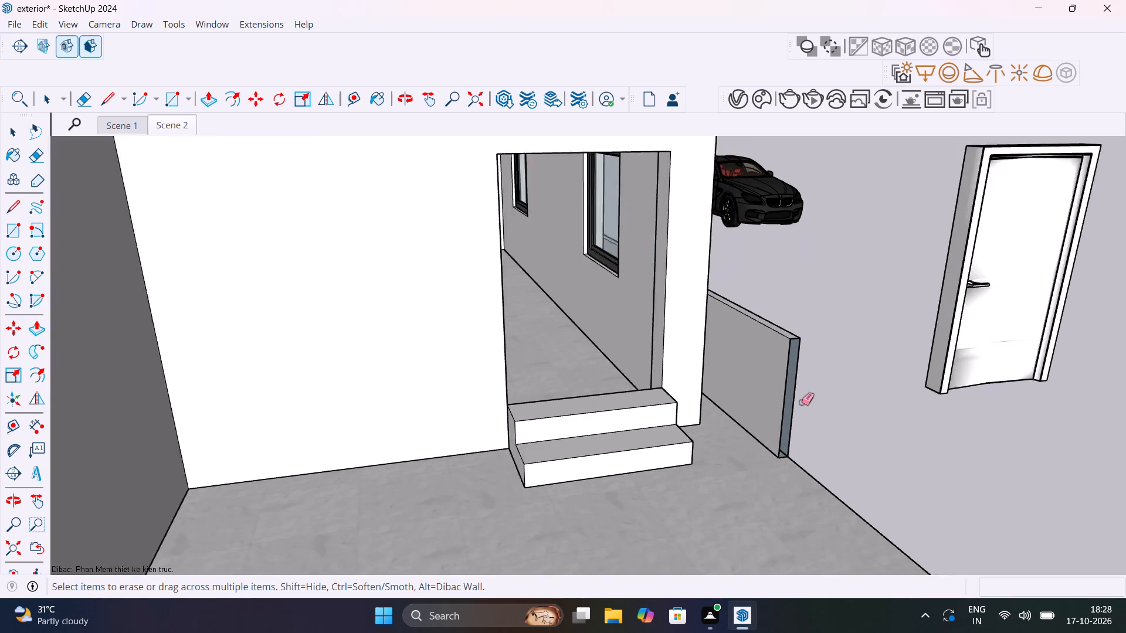
pyautogui.scroll(5, 801, 402)
pyautogui.moveTo(810, 383); pyautogui.dragTo(742, 380, button='middle')
pyautogui.press('space')
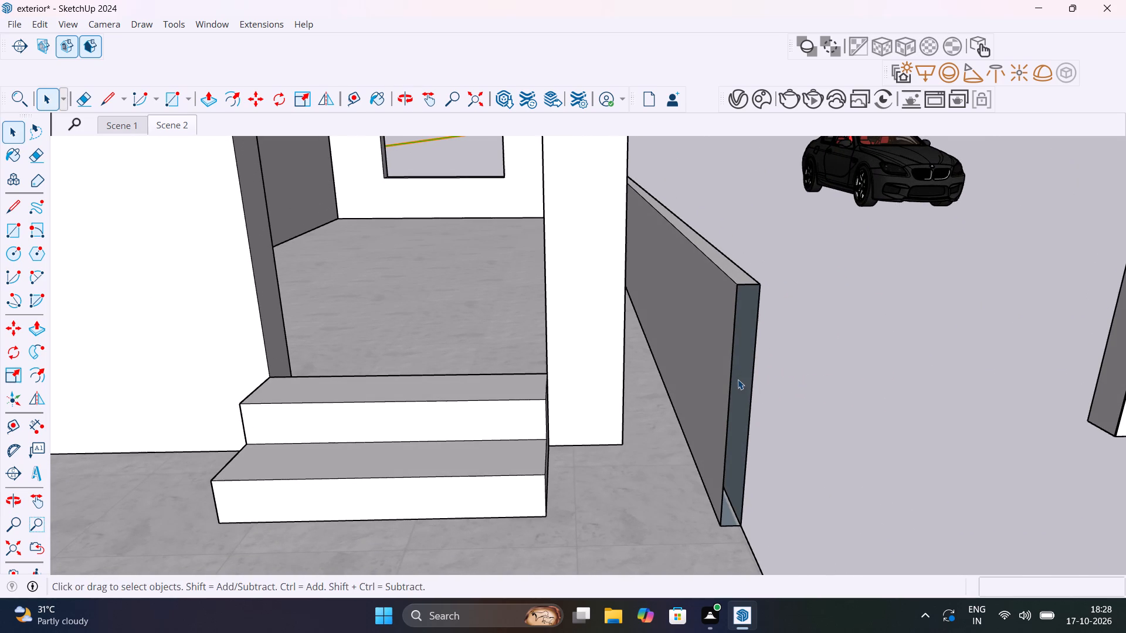
pyautogui.write('e')
pyautogui.press('r')
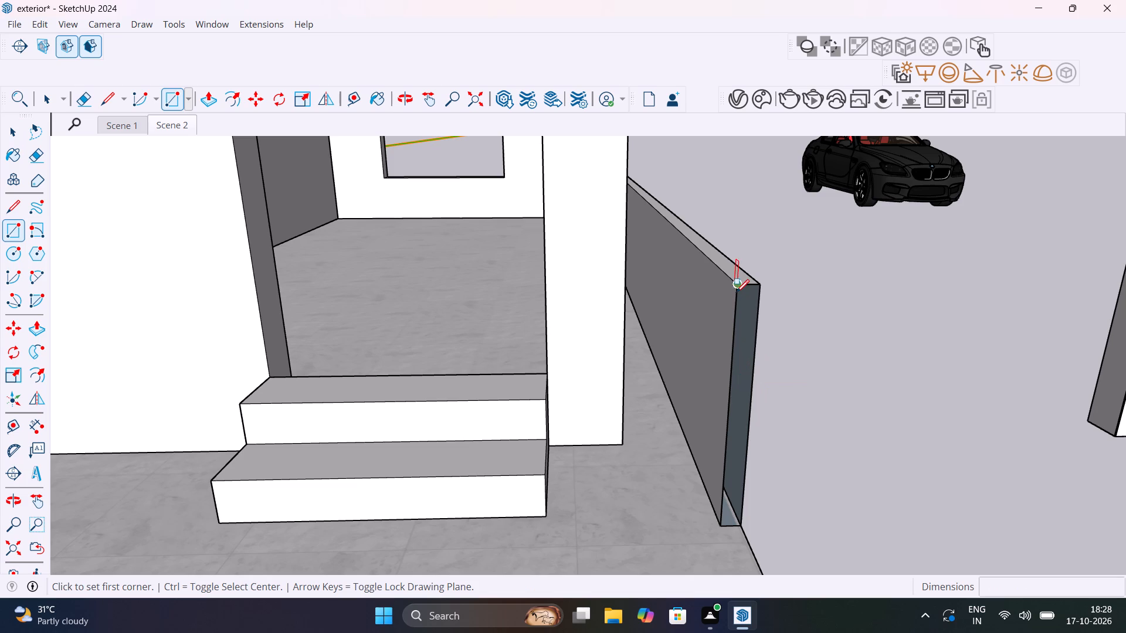
pyautogui.click(736, 288)
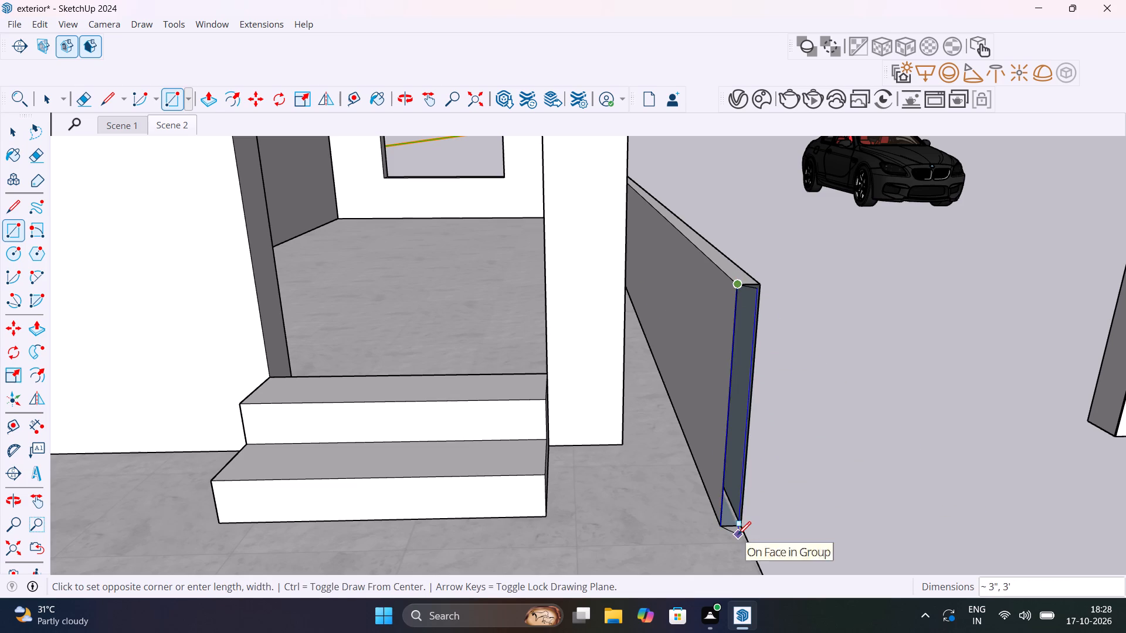
pyautogui.click(741, 529)
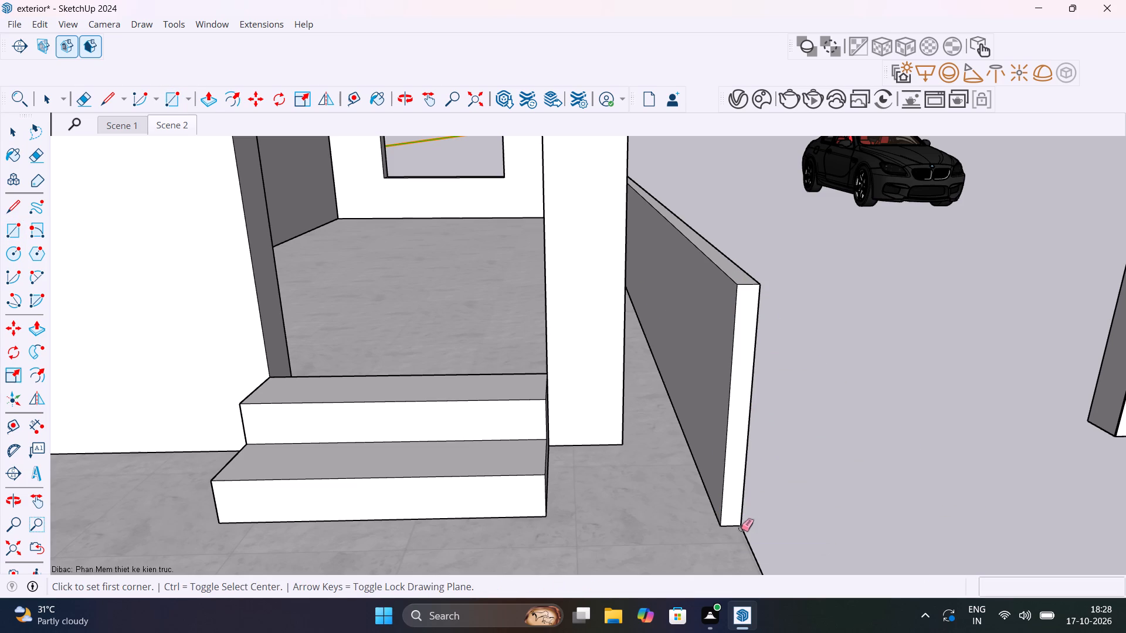
pyautogui.press('space')
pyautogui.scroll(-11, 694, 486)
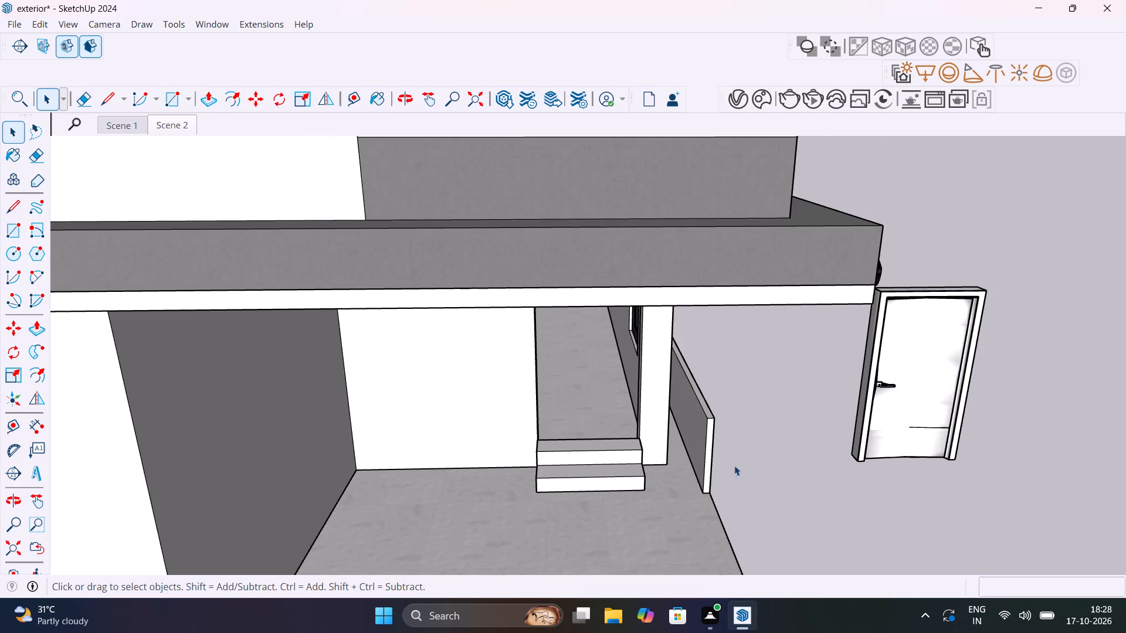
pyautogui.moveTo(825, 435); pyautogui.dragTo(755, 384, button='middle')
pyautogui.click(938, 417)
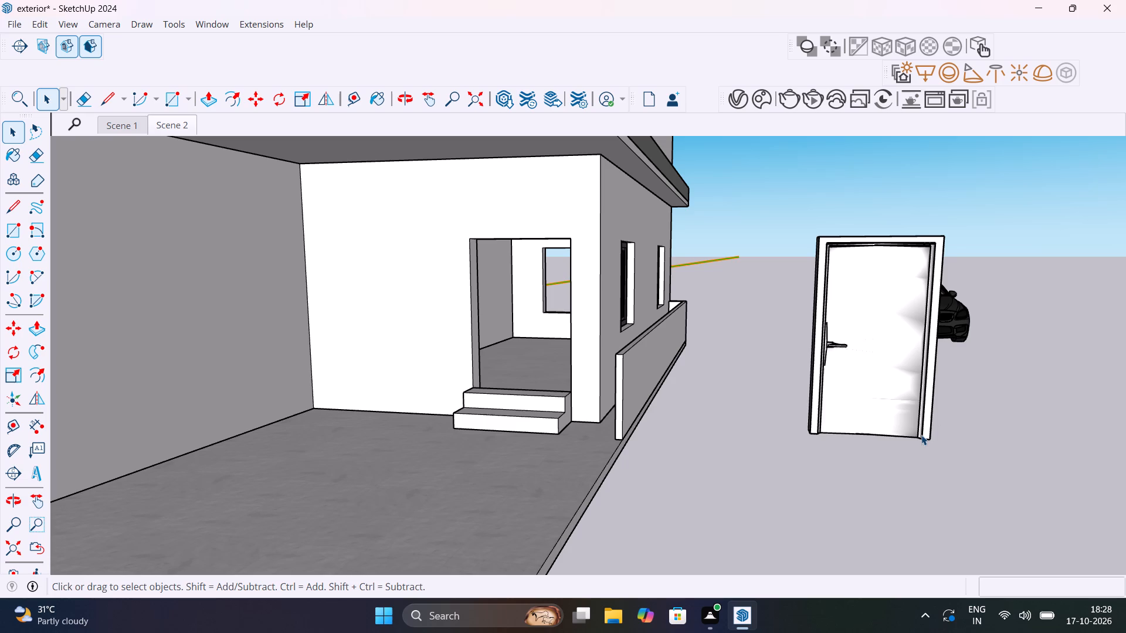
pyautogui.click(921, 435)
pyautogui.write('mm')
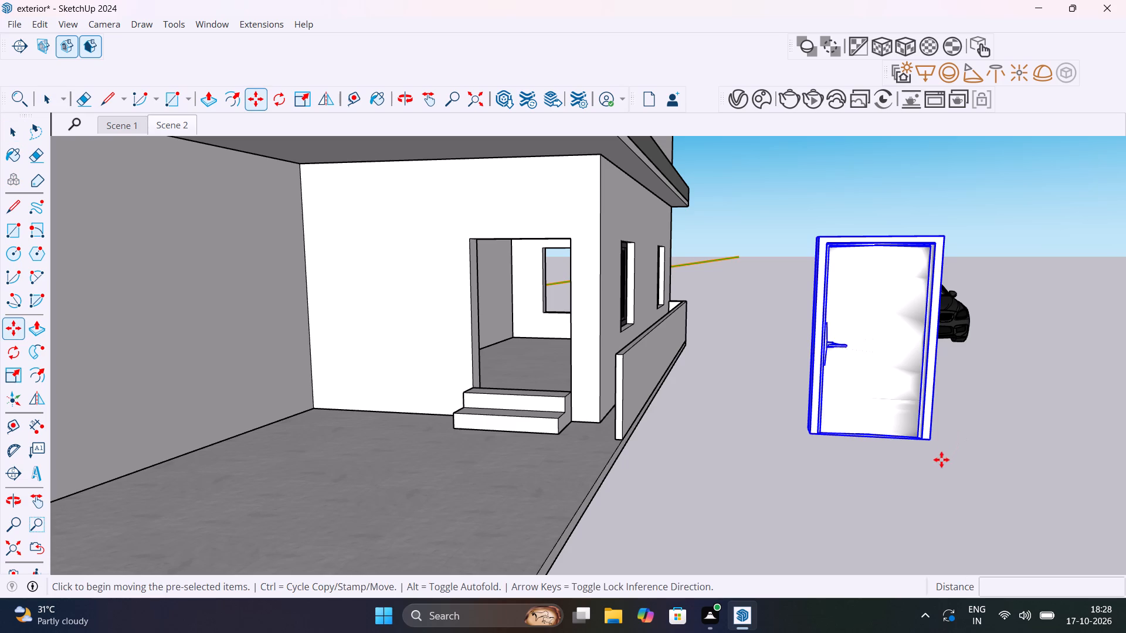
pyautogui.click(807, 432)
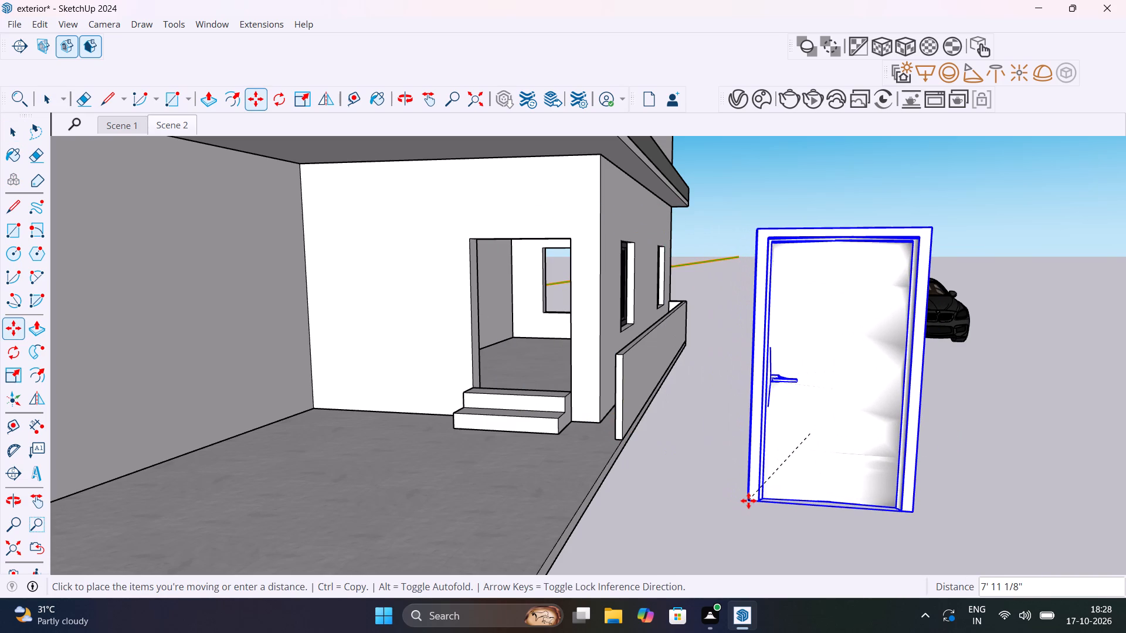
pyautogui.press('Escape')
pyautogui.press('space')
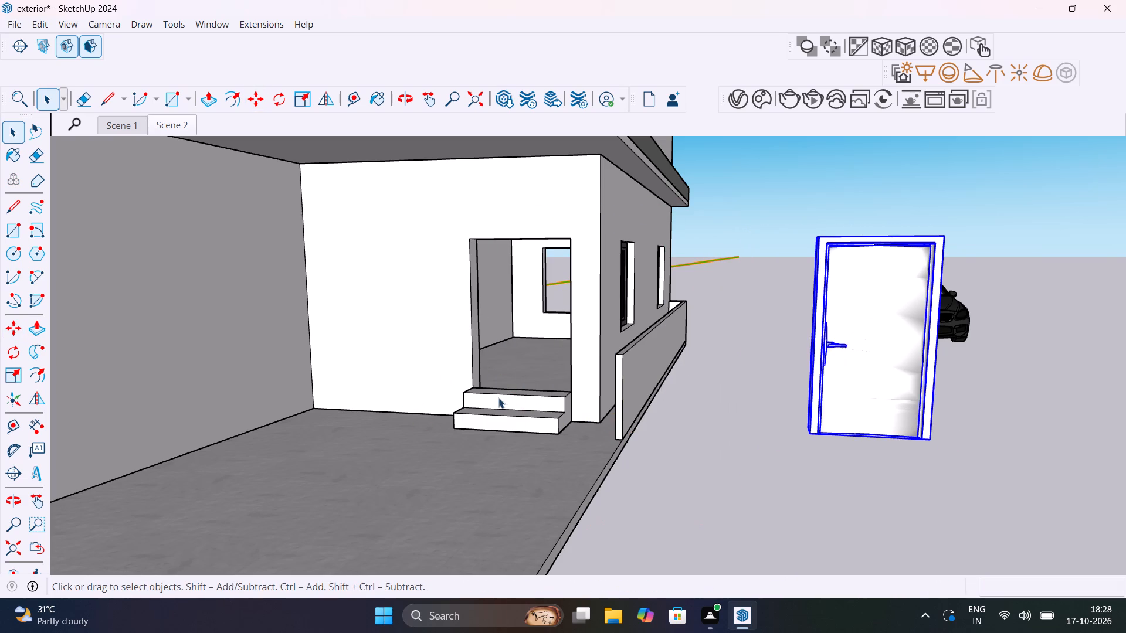
# Place a horizontal guide 7' above the bottom edge of the doorway at the top step.
pyautogui.scroll(4, 498, 398)
pyautogui.keyDown('shift'); pyautogui.moveTo(500, 401); pyautogui.dragTo(615, 540, button='middle'); pyautogui.keyUp('shift')
pyautogui.scroll(2, 569, 517)
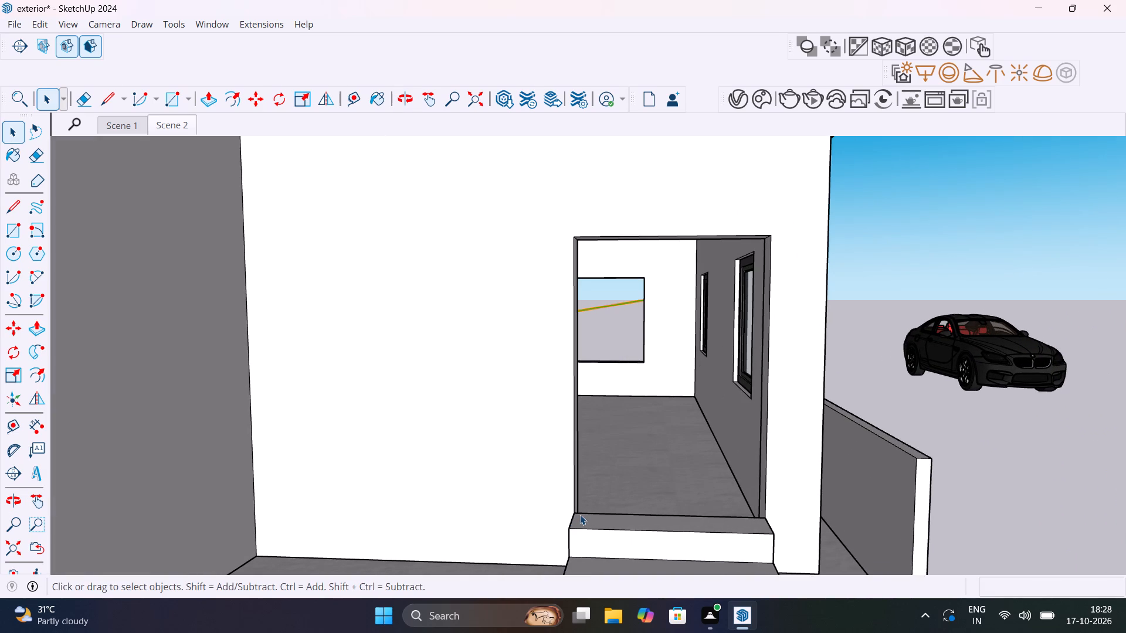
pyautogui.press('t')
pyautogui.click(582, 512)
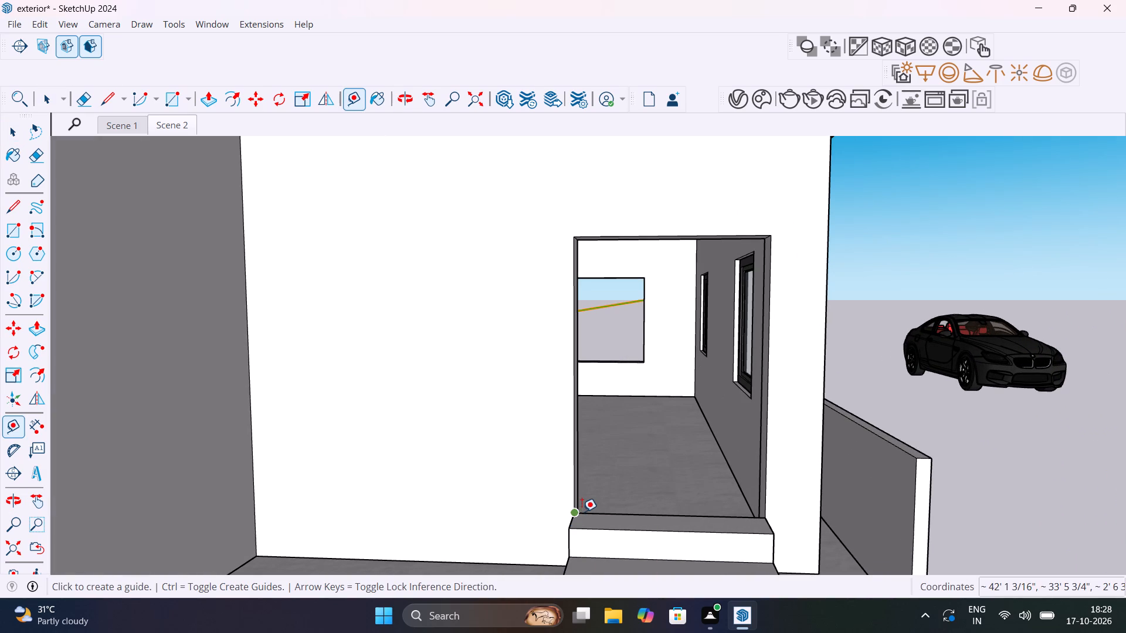
pyautogui.press('Escape')
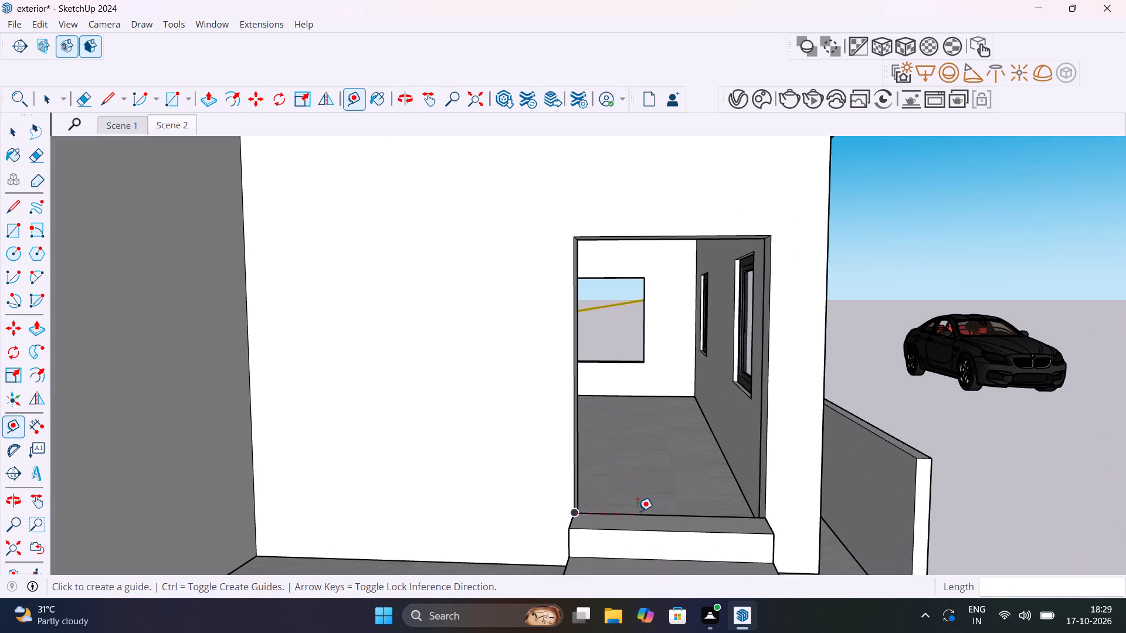
pyautogui.click(639, 513)
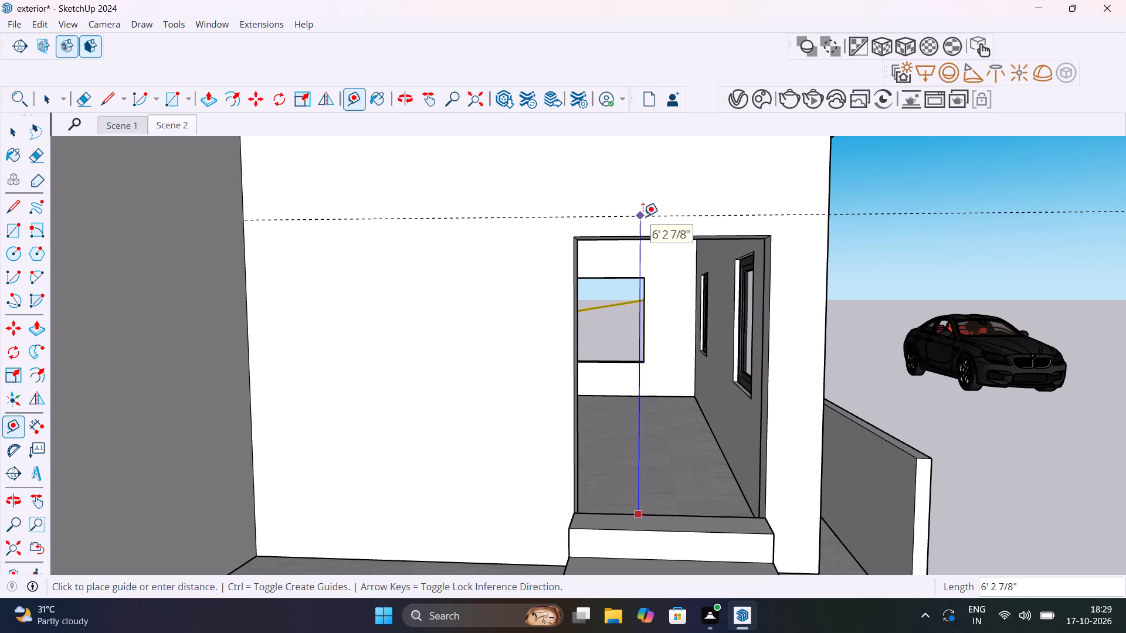
pyautogui.write('7;')
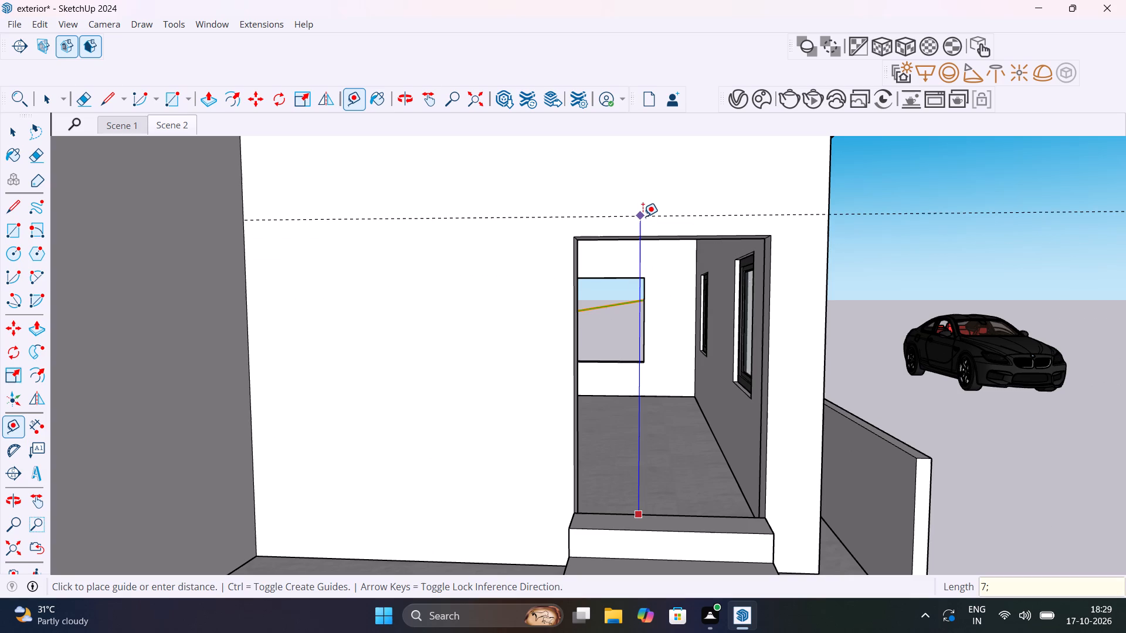
pyautogui.press('BackSpace')
pyautogui.press("'")
pyautogui.press('Return')
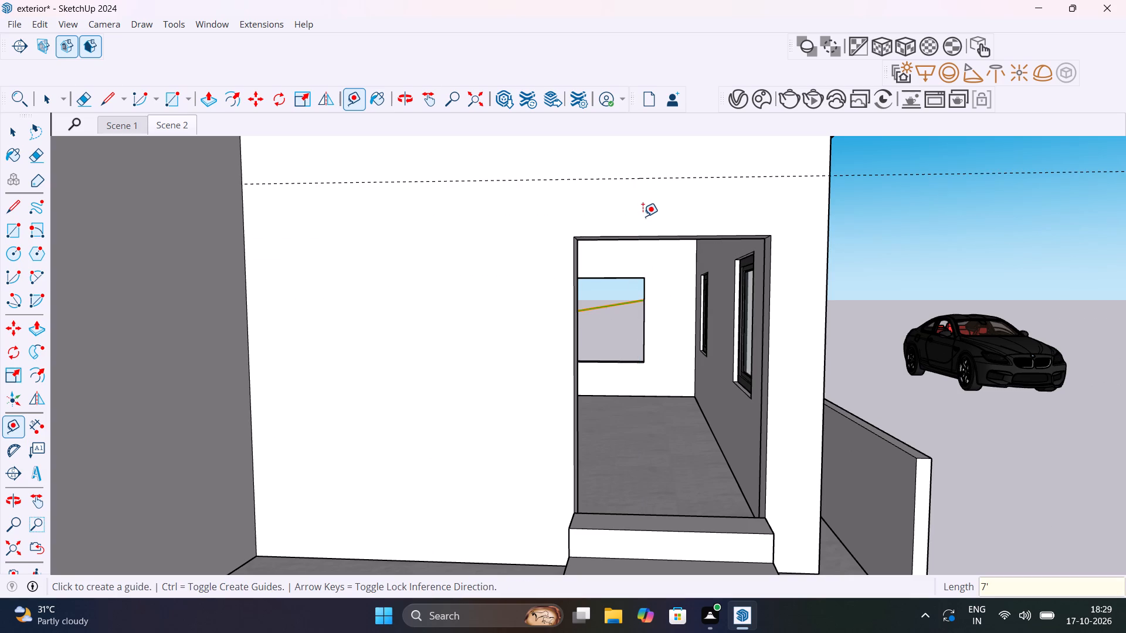
# Push/Pull the top face of the doorway opening upward 1' 2" to meet the guide.
pyautogui.keyDown('shift'); pyautogui.moveTo(710, 302); pyautogui.dragTo(700, 380, button='middle'); pyautogui.keyUp('shift')
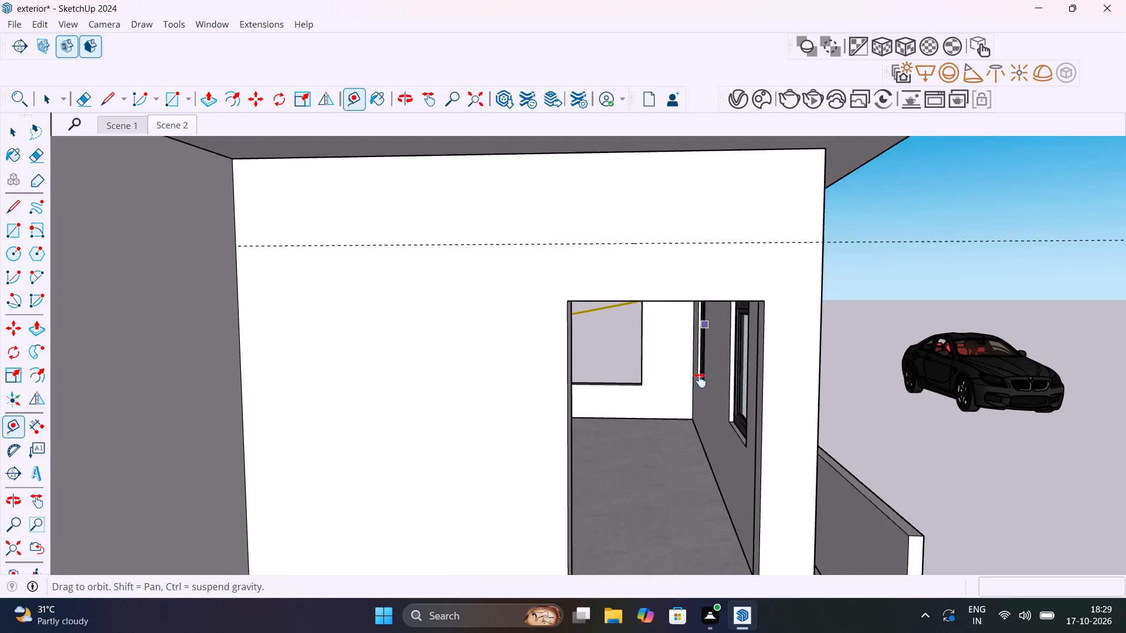
pyautogui.keyDown('shift'); pyautogui.moveTo(700, 380); pyautogui.dragTo(650, 262, button='middle'); pyautogui.keyUp('shift')
pyautogui.press('space')
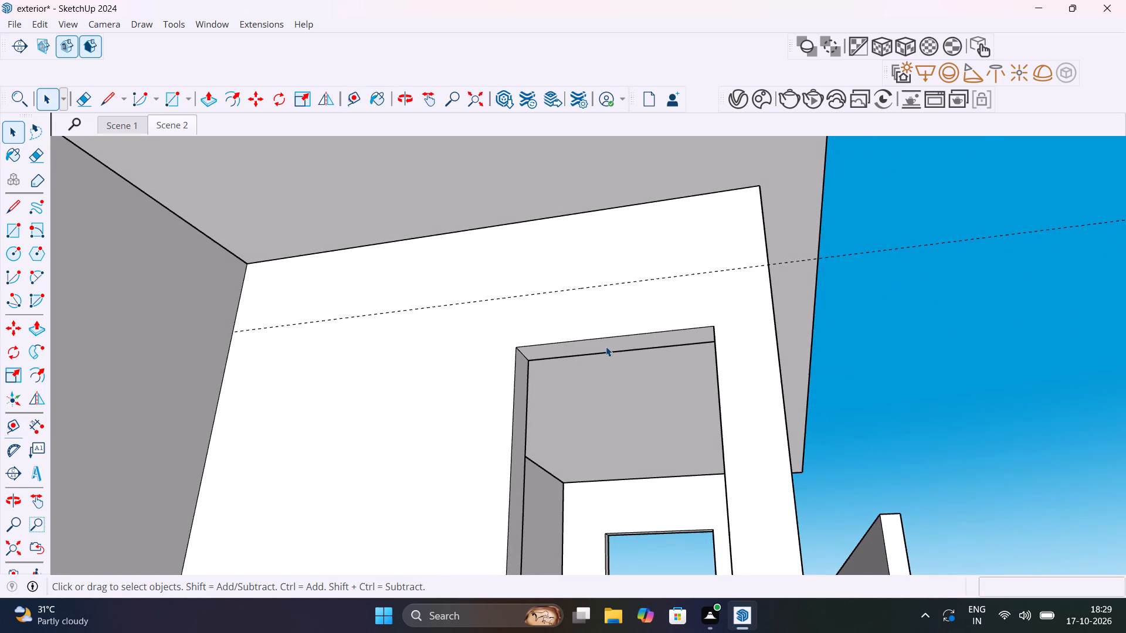
pyautogui.click(606, 346)
pyautogui.doubleClick(606, 346)
pyautogui.click(606, 346)
pyautogui.click(606, 346)
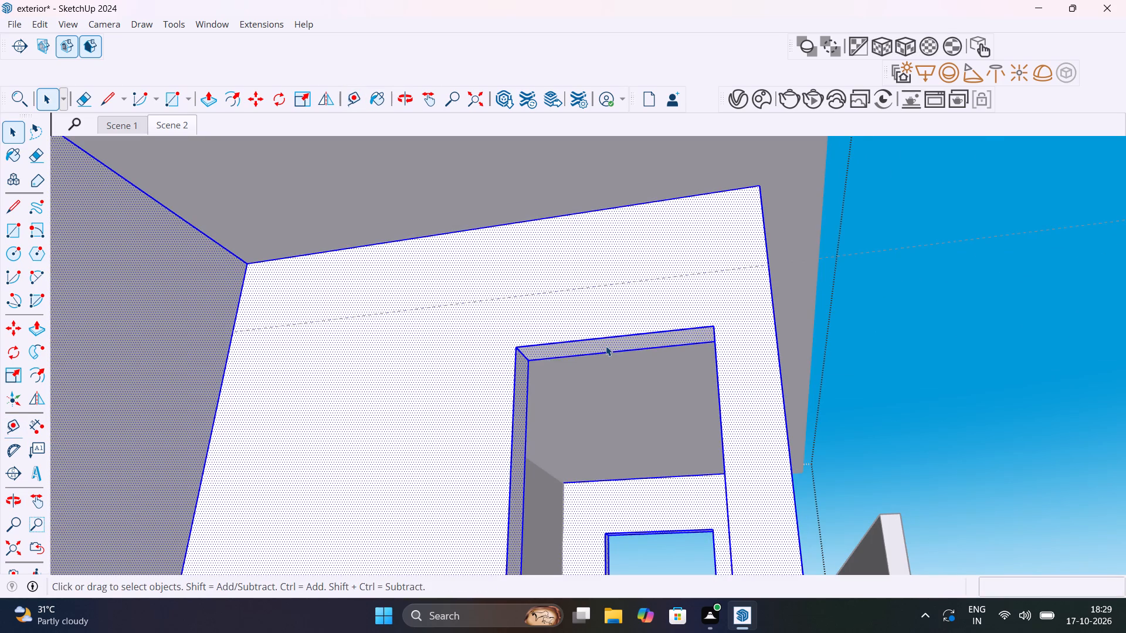
pyautogui.doubleClick(606, 346)
pyautogui.press('p')
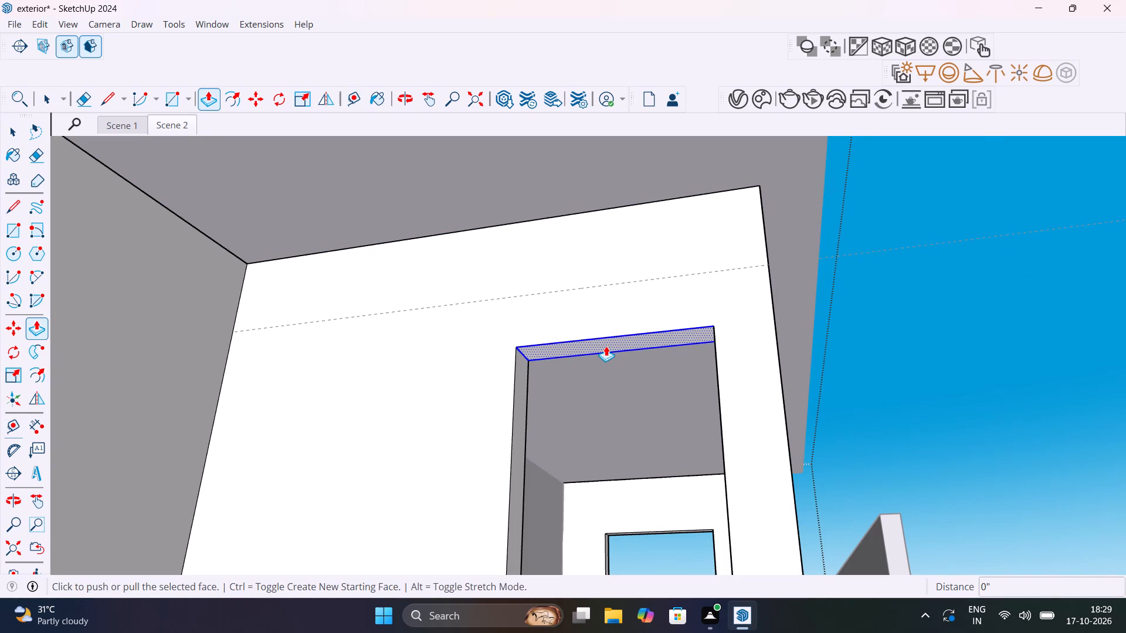
pyautogui.click(608, 339)
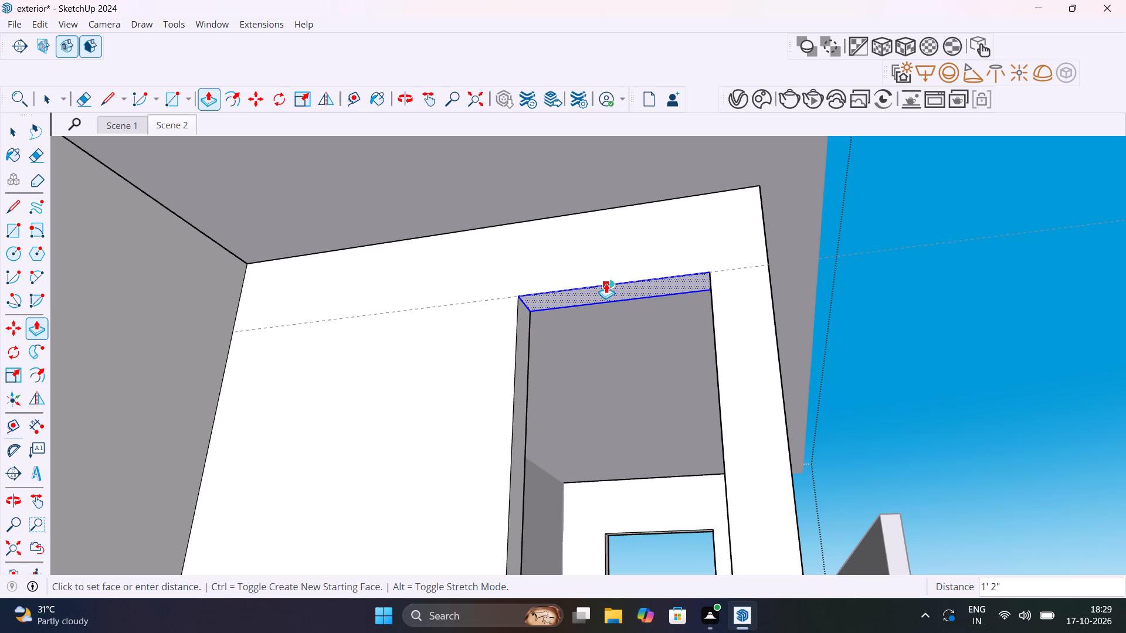
pyautogui.click(606, 283)
pyautogui.scroll(-7, 625, 369)
pyautogui.click(8, 547)
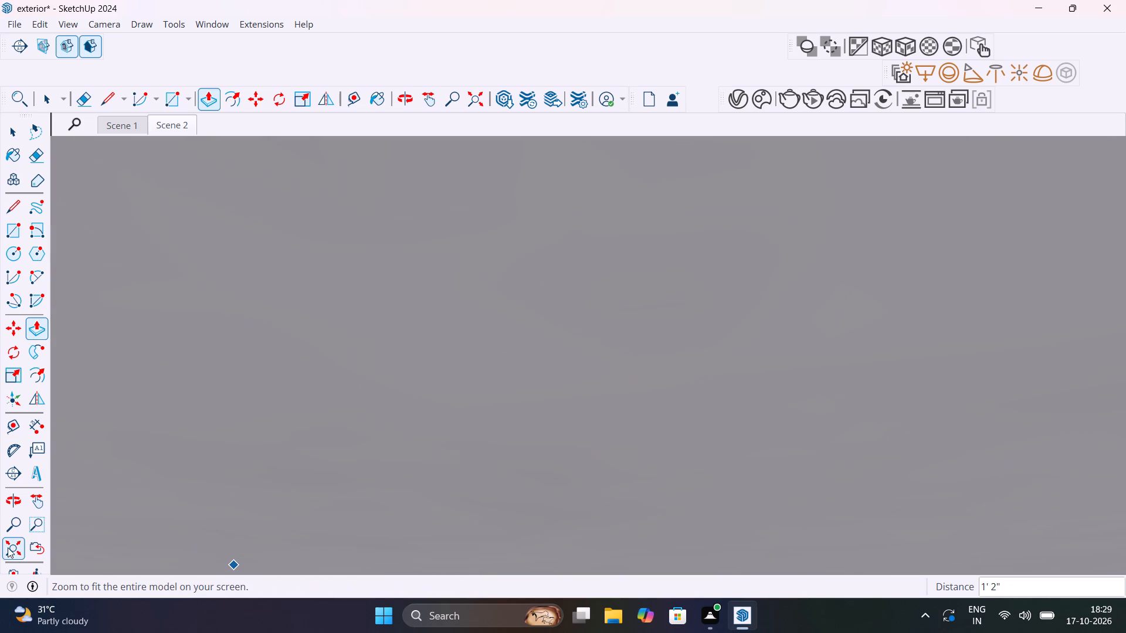
# Move the free-standing door into the carport doorway, setting its bottom corner on the top step.
pyautogui.scroll(-1, 359, 435)
pyautogui.moveTo(317, 472); pyautogui.dragTo(284, 566, button='middle')
pyautogui.scroll(2, 222, 396)
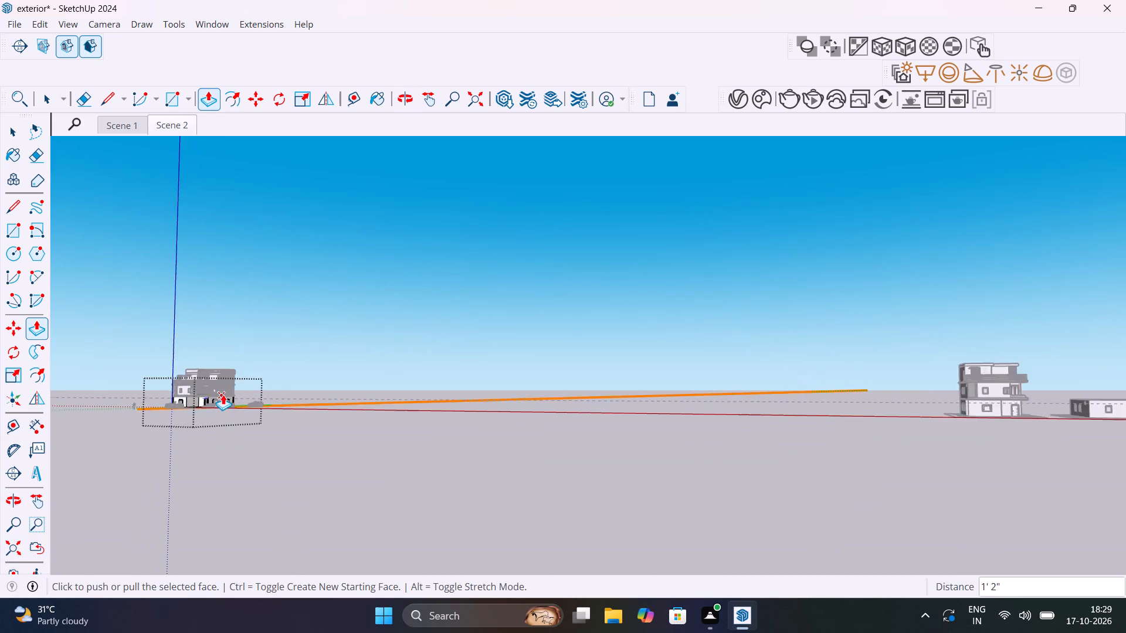
pyautogui.scroll(14, 223, 394)
pyautogui.press('space')
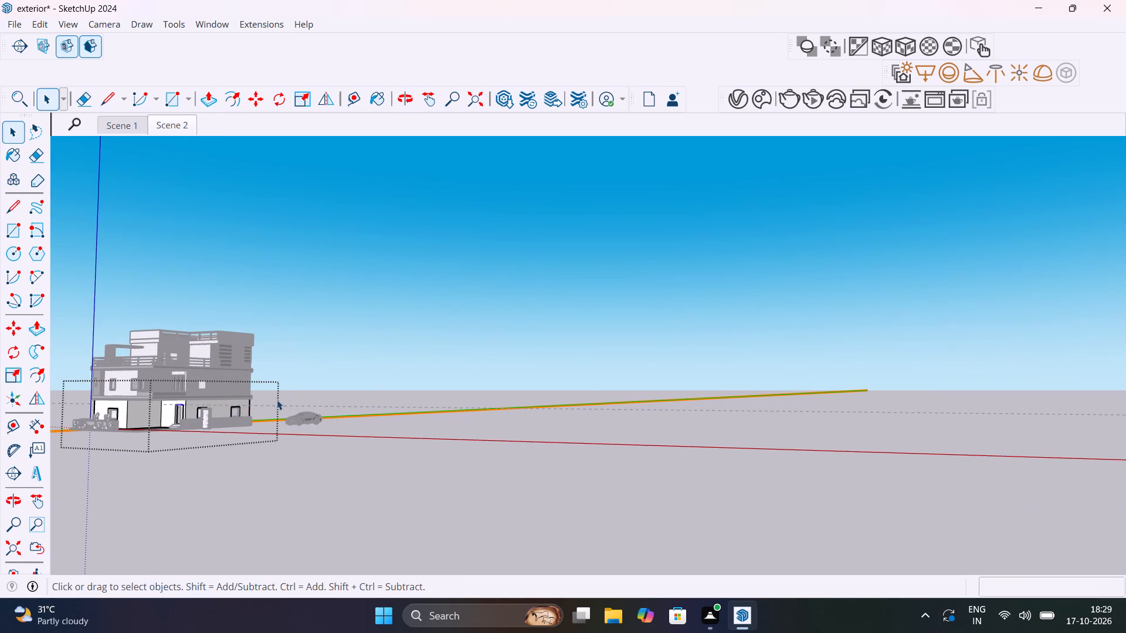
pyautogui.click(307, 374)
pyautogui.scroll(11, 158, 435)
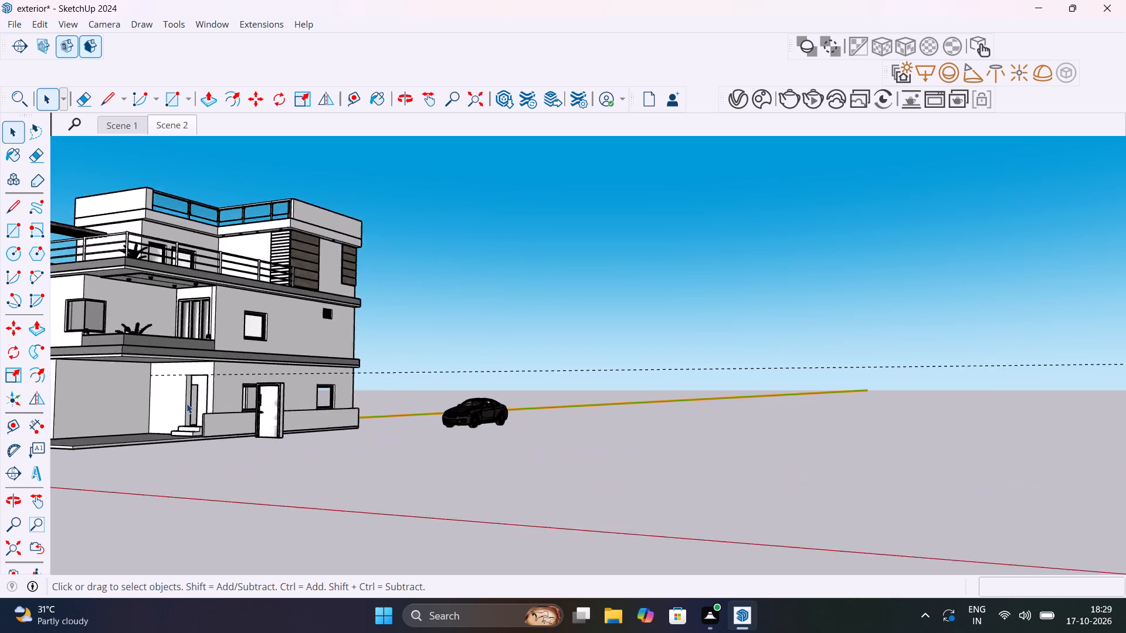
pyautogui.scroll(11, 186, 403)
pyautogui.moveTo(204, 377); pyautogui.dragTo(361, 404, button='middle')
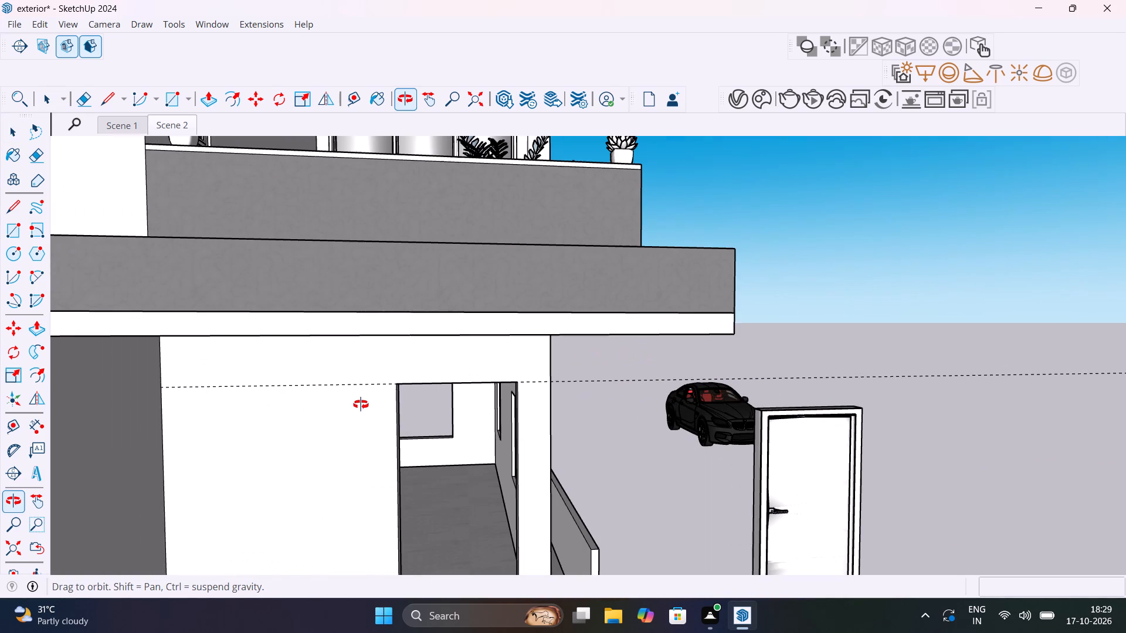
pyautogui.moveTo(361, 404); pyautogui.dragTo(294, 327, button='middle')
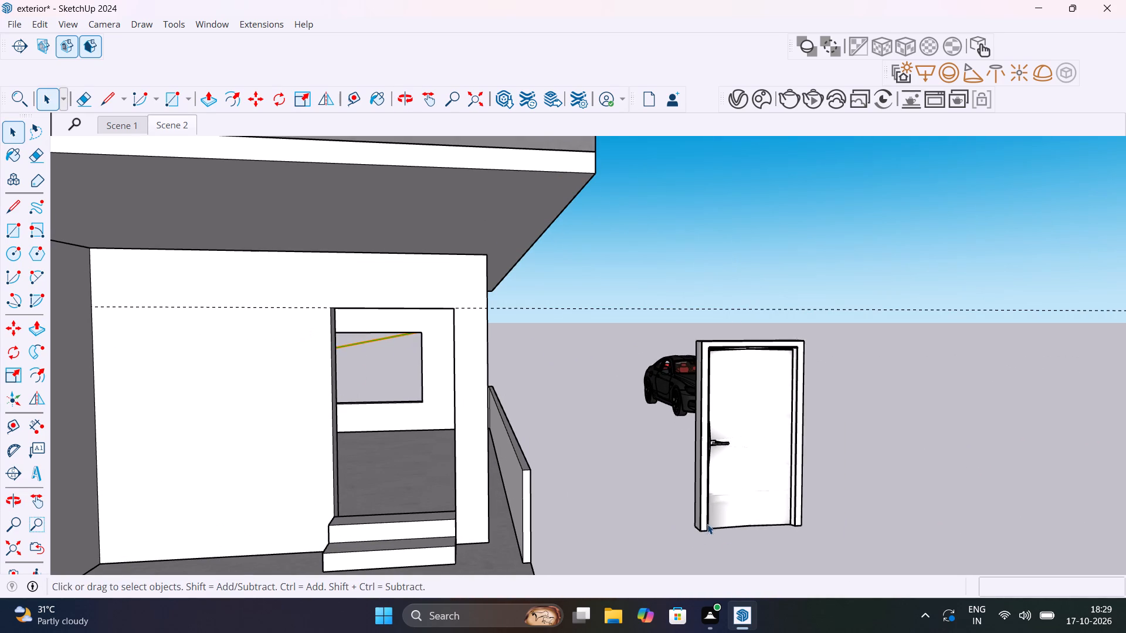
pyautogui.click(709, 519)
pyautogui.press('m')
pyautogui.click(711, 533)
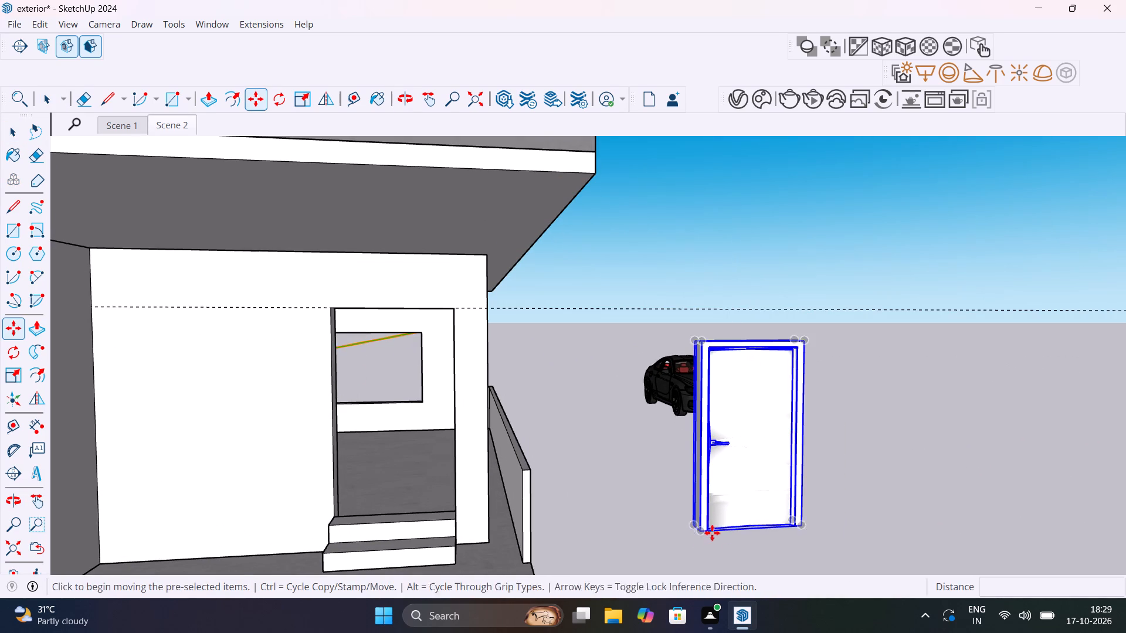
pyautogui.scroll(9, 346, 515)
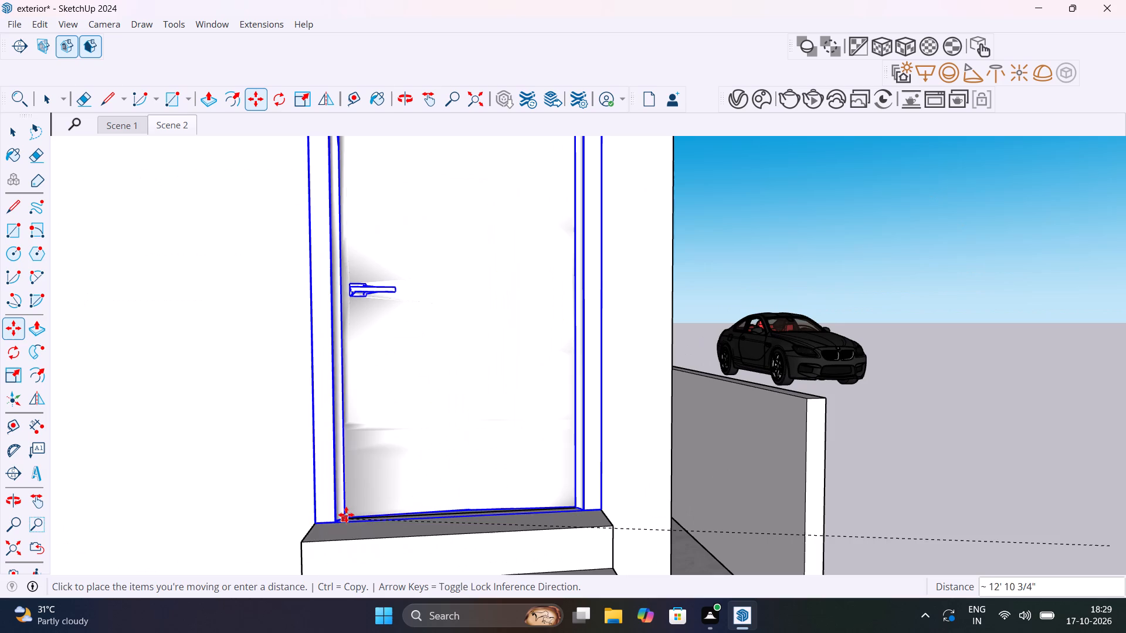
pyautogui.moveTo(374, 537); pyautogui.dragTo(372, 619, button='middle')
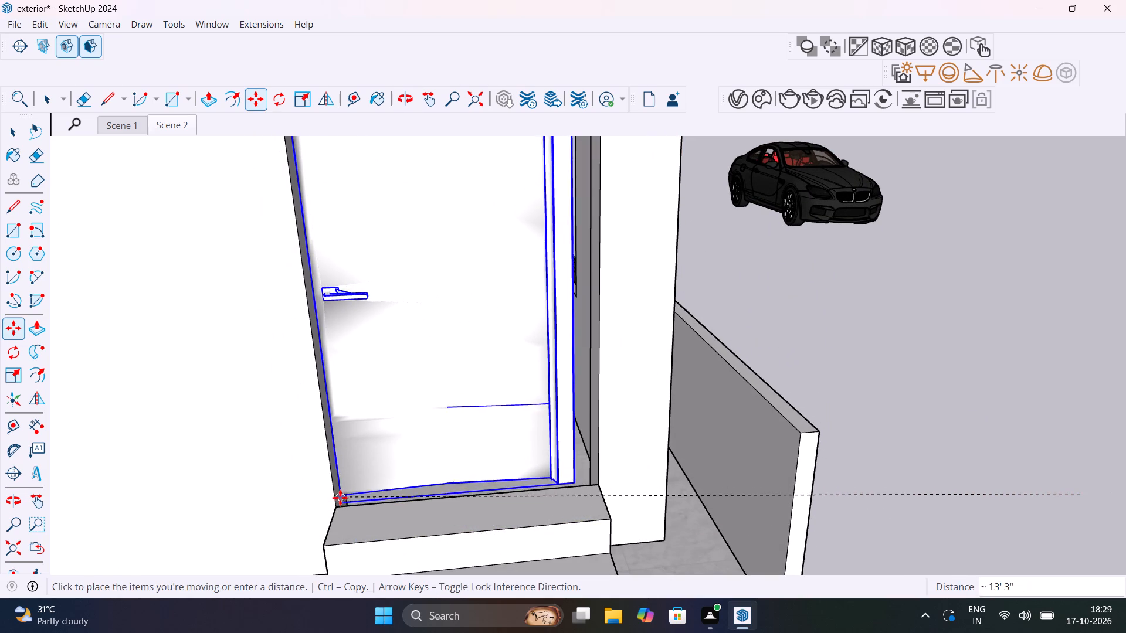
pyautogui.scroll(4, 349, 502)
pyautogui.moveTo(344, 512); pyautogui.dragTo(228, 466, button='middle')
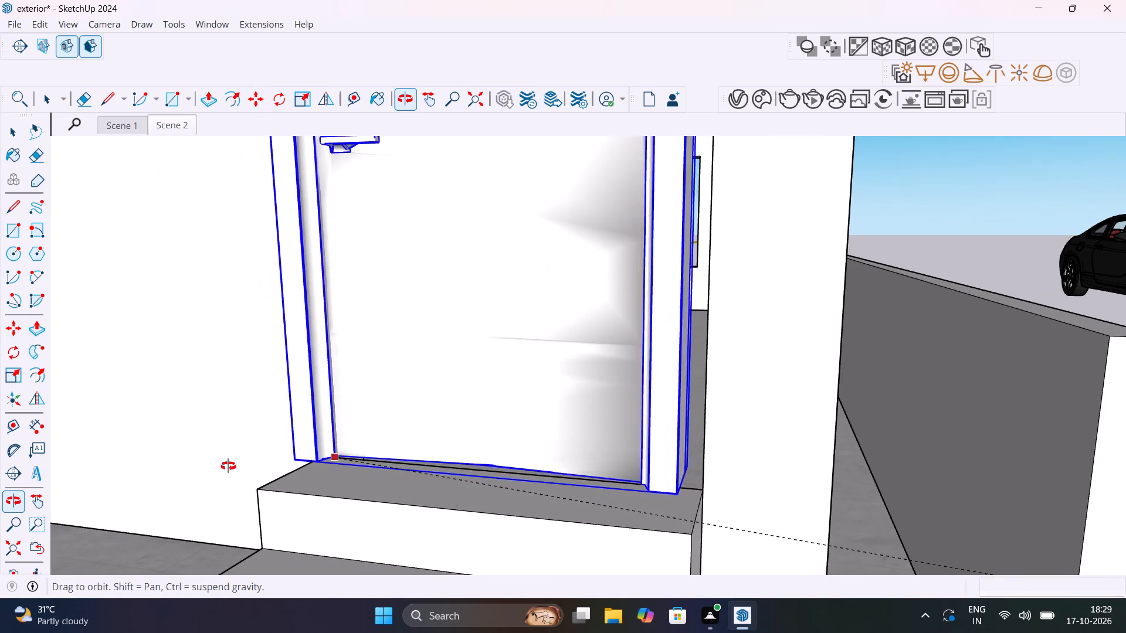
pyautogui.moveTo(228, 466); pyautogui.dragTo(228, 467, button='middle')
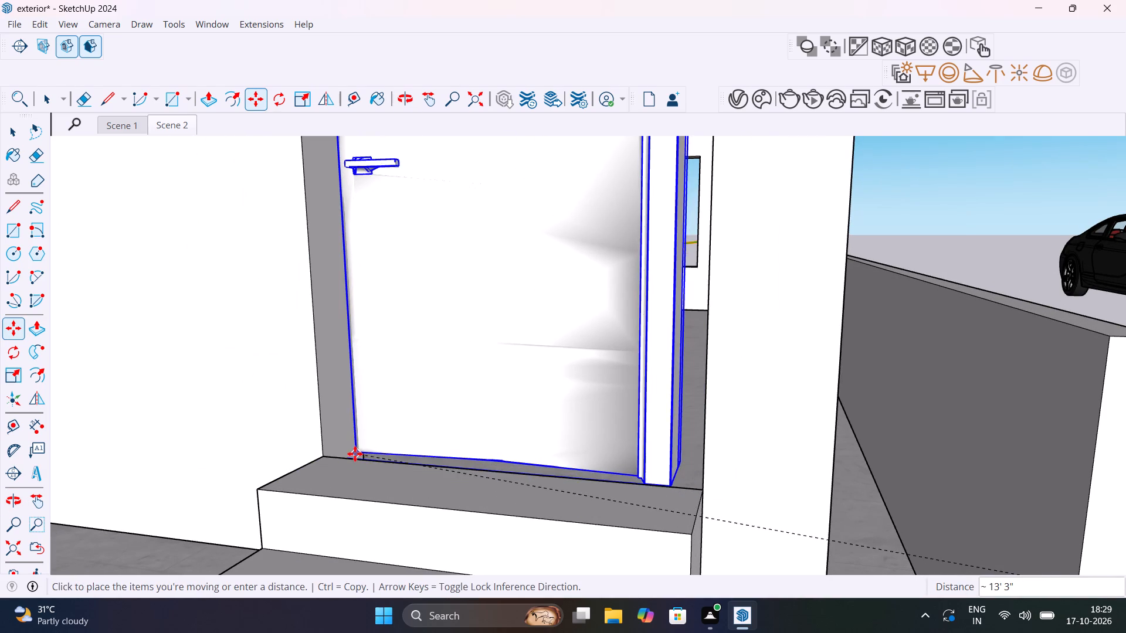
pyautogui.click(351, 461)
# Move the door about 2 1/16" so its frame's bottom corner meets the back corner of the top step.
pyautogui.moveTo(377, 510); pyautogui.dragTo(399, 515, button='middle')
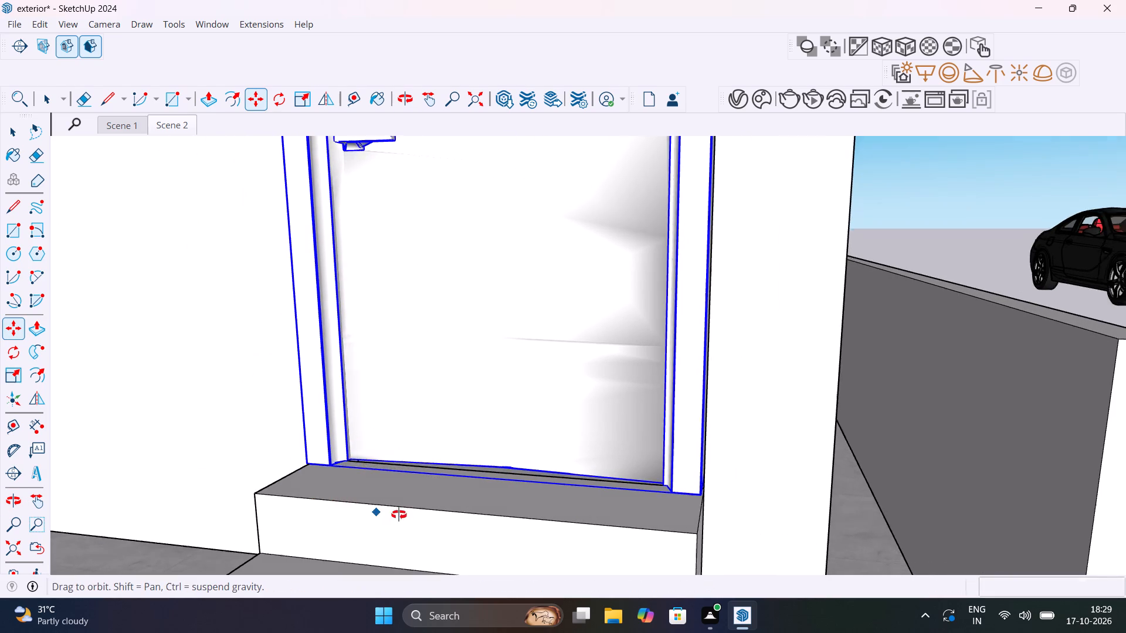
pyautogui.moveTo(399, 515); pyautogui.dragTo(585, 483, button='middle')
pyautogui.scroll(-4, 582, 491)
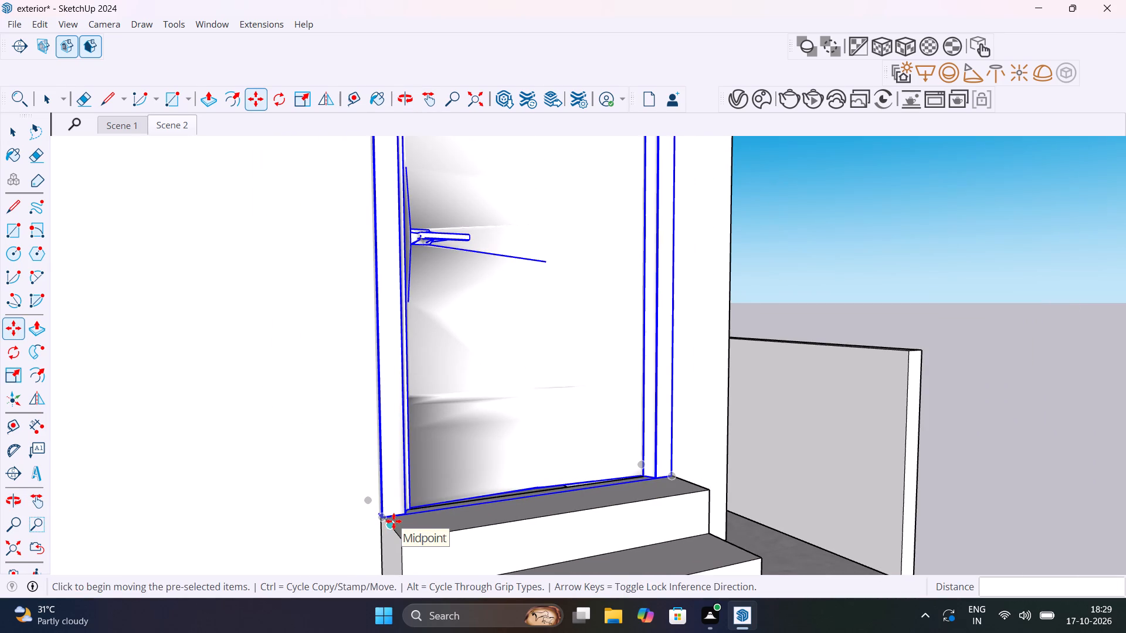
pyautogui.scroll(8, 394, 521)
pyautogui.moveTo(389, 518); pyautogui.dragTo(497, 537, button='middle')
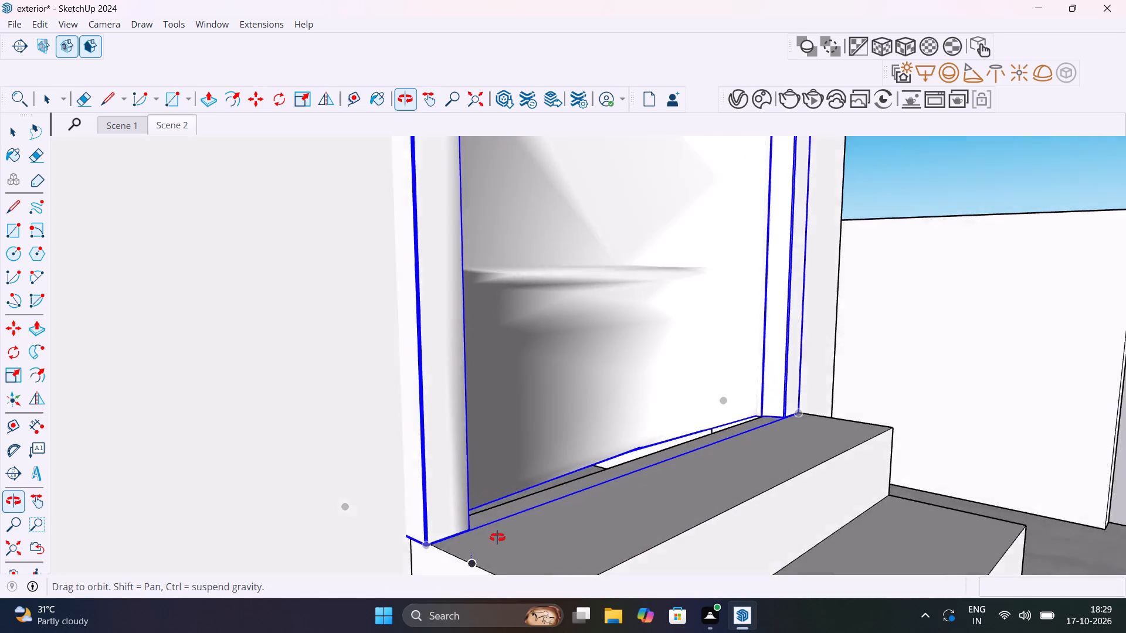
pyautogui.moveTo(497, 537); pyautogui.dragTo(540, 462, button='middle')
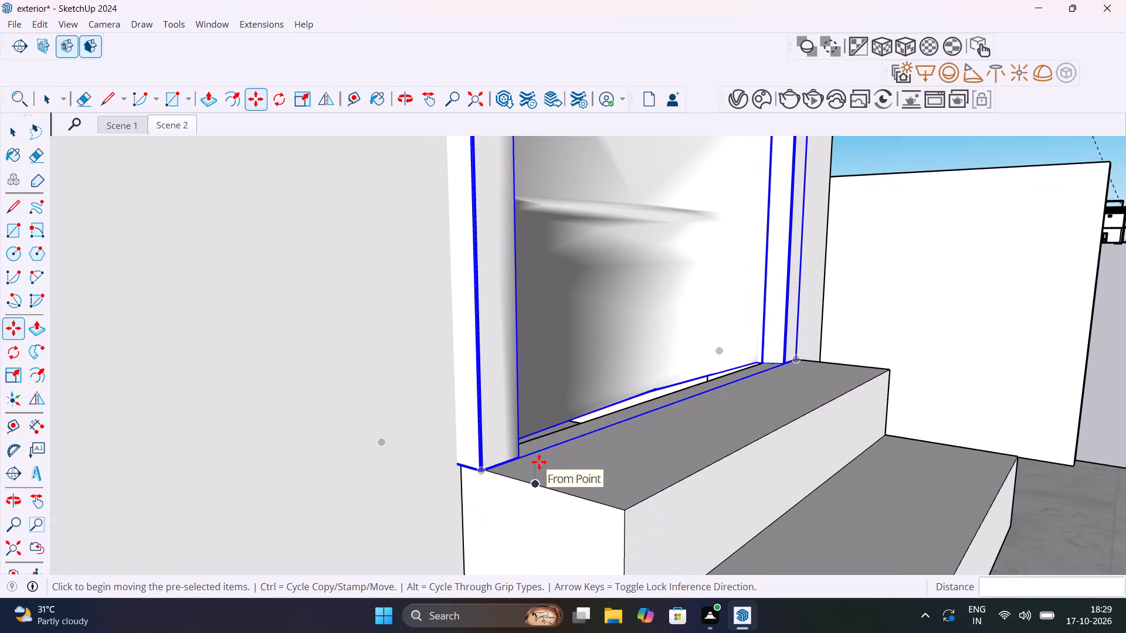
pyautogui.click(480, 472)
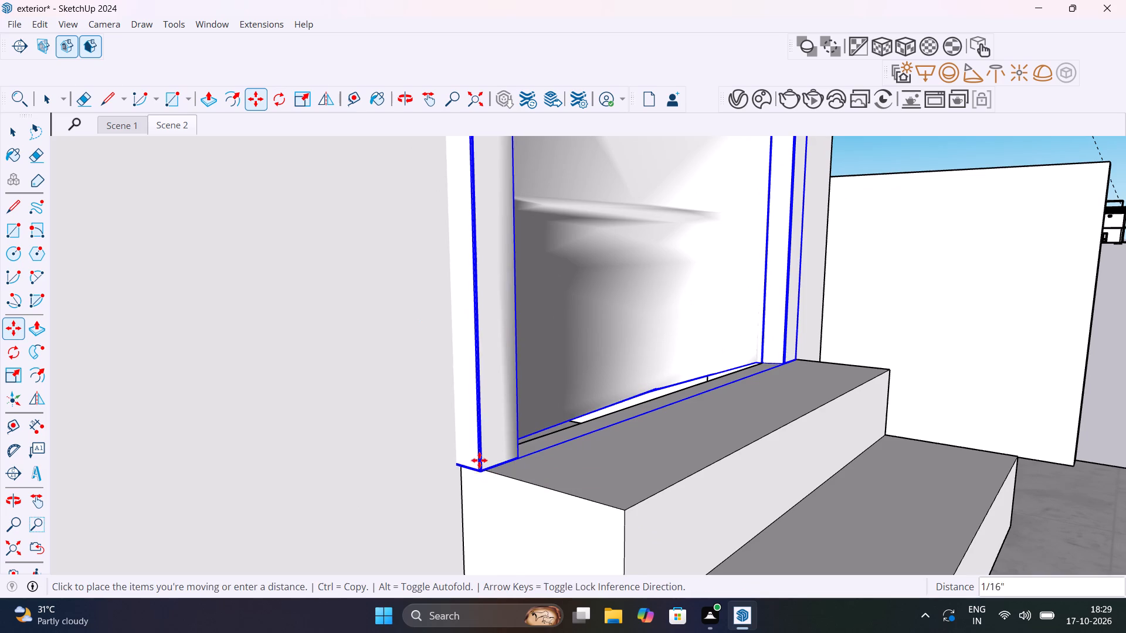
pyautogui.click(468, 461)
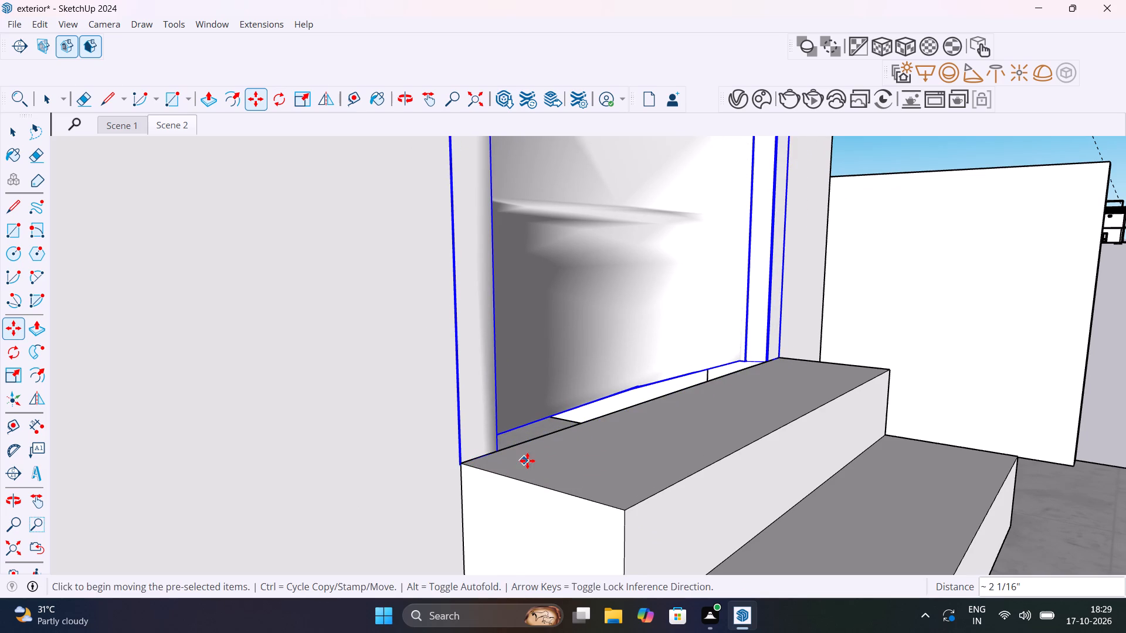
# Shift the door about 3 3/16" along the doorway's side edge to adjust its frame against the wall face.
pyautogui.moveTo(533, 460); pyautogui.dragTo(266, 508, button='middle')
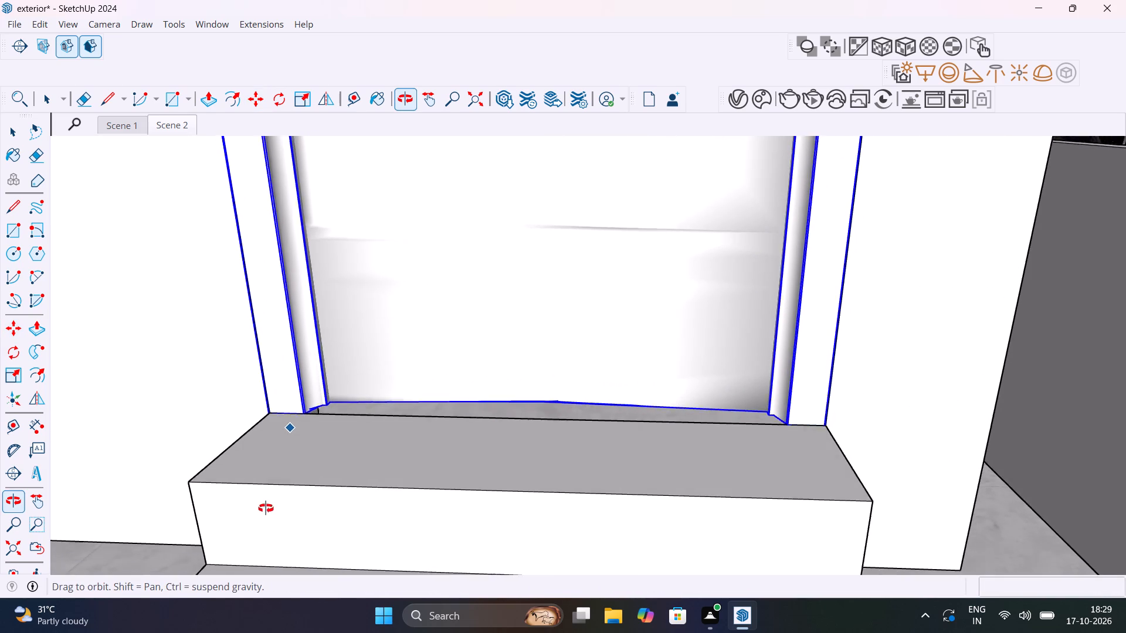
pyautogui.moveTo(266, 508); pyautogui.dragTo(409, 480, button='middle')
pyautogui.click(313, 454)
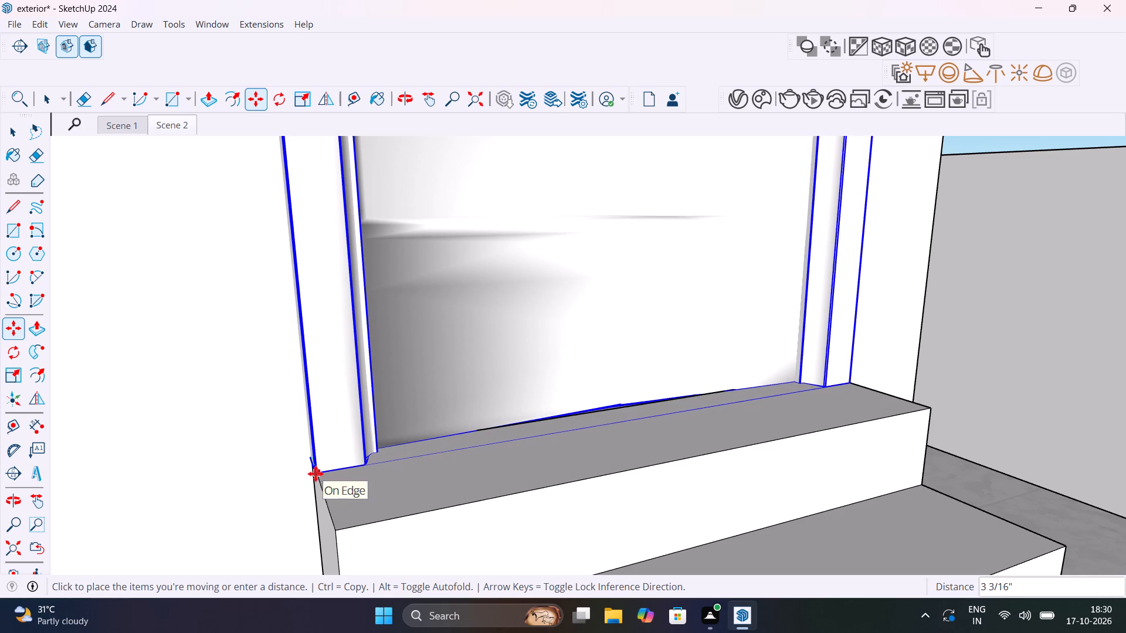
pyautogui.click(316, 474)
pyautogui.scroll(-18, 421, 444)
pyautogui.press('space')
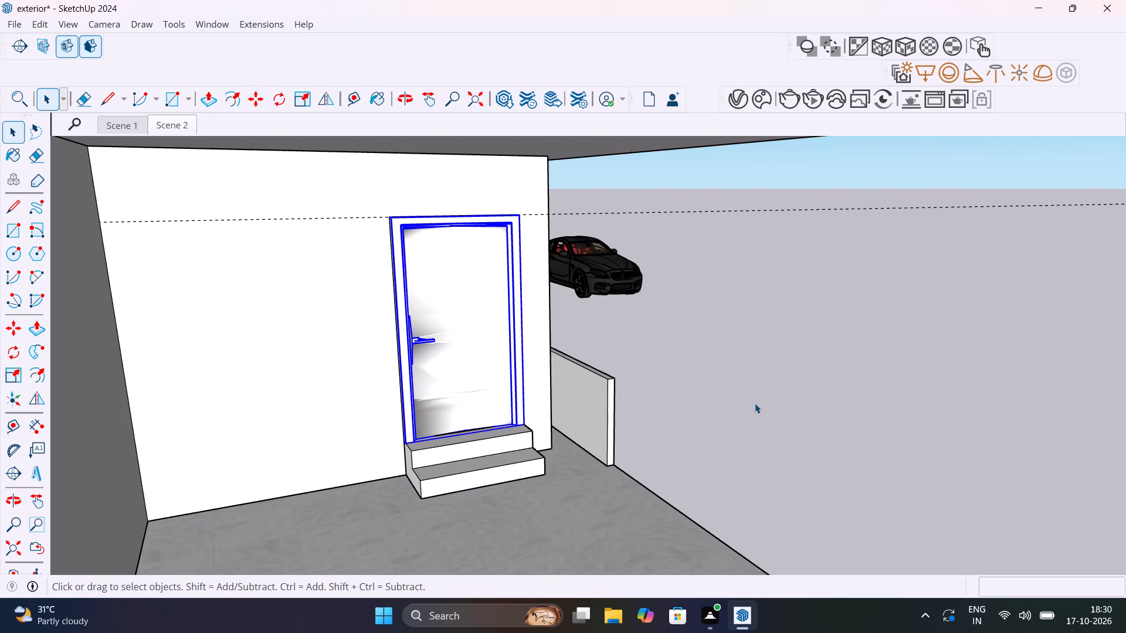
pyautogui.click(767, 399)
# Move the black car about 50' 8" onto the carport floor, beside the entrance steps.
pyautogui.moveTo(710, 416); pyautogui.dragTo(469, 416, button='middle')
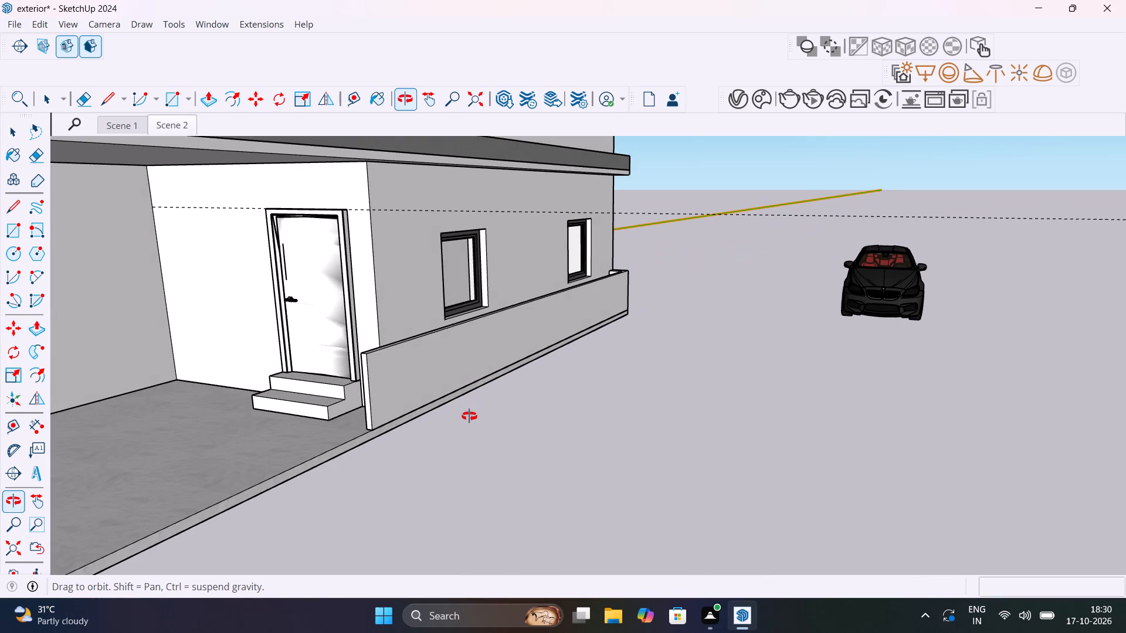
pyautogui.moveTo(469, 416); pyautogui.dragTo(510, 424, button='middle')
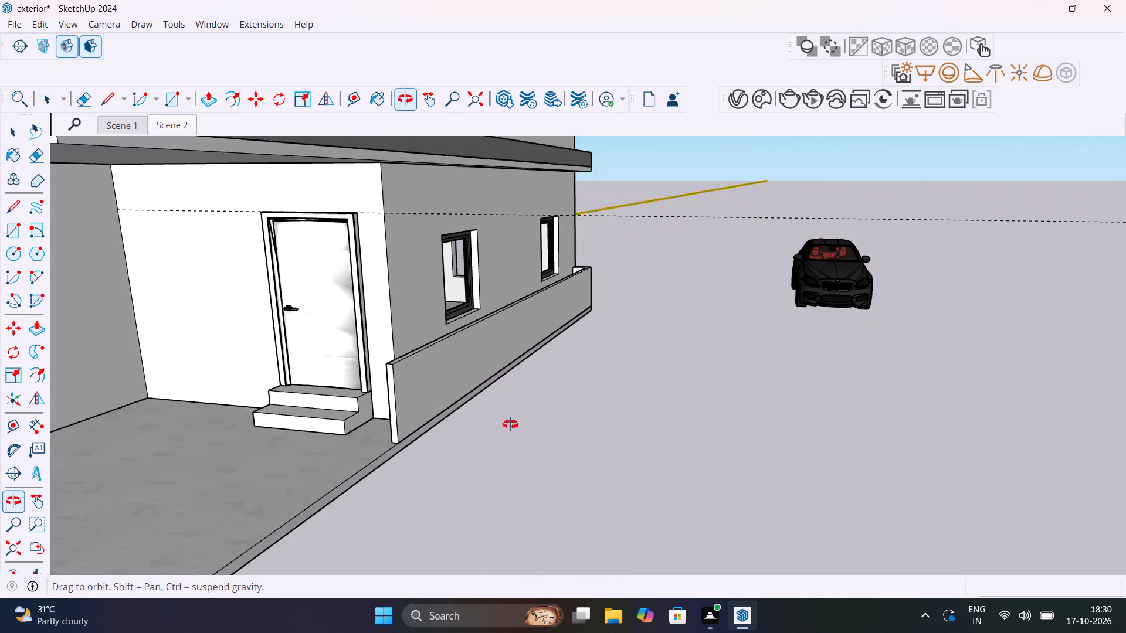
pyautogui.moveTo(510, 424); pyautogui.dragTo(510, 426, button='middle')
pyautogui.scroll(-11, 485, 428)
pyautogui.moveTo(486, 443); pyautogui.dragTo(547, 395, button='middle')
pyautogui.click(613, 370)
pyautogui.press('m')
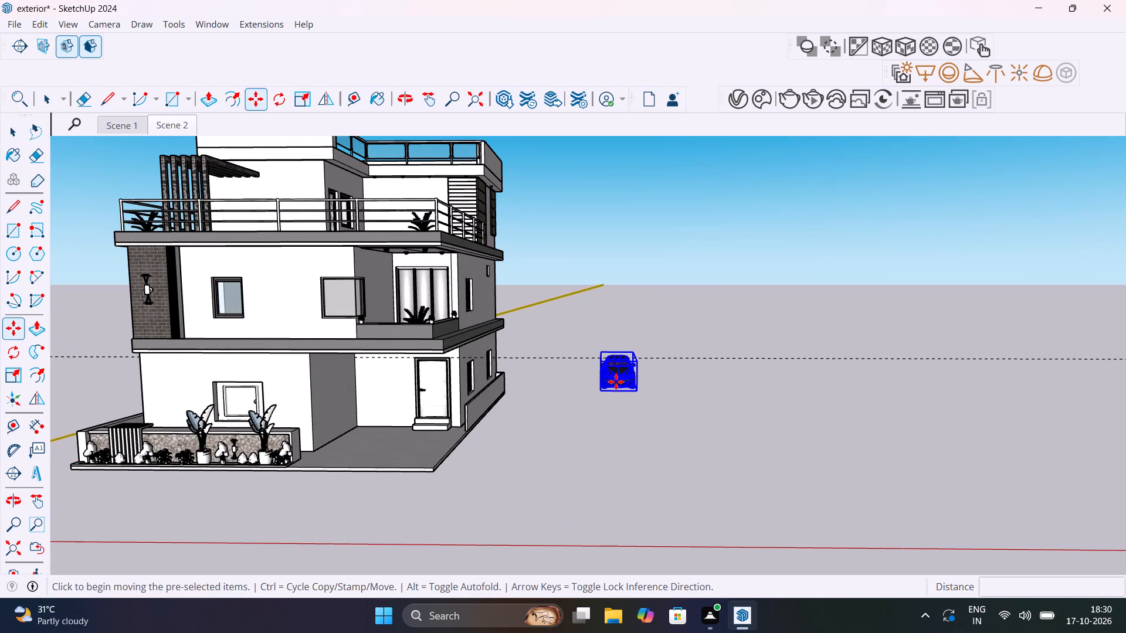
pyautogui.click(602, 394)
pyautogui.scroll(6, 348, 454)
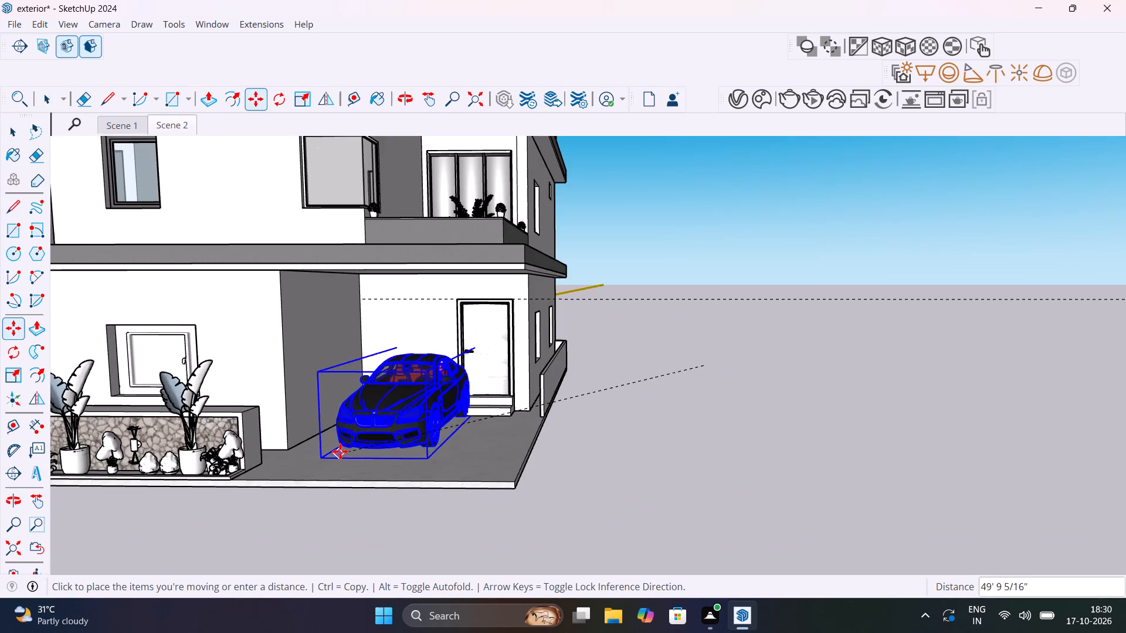
pyautogui.moveTo(330, 430); pyautogui.dragTo(278, 443, button='middle')
pyautogui.scroll(1, 277, 444)
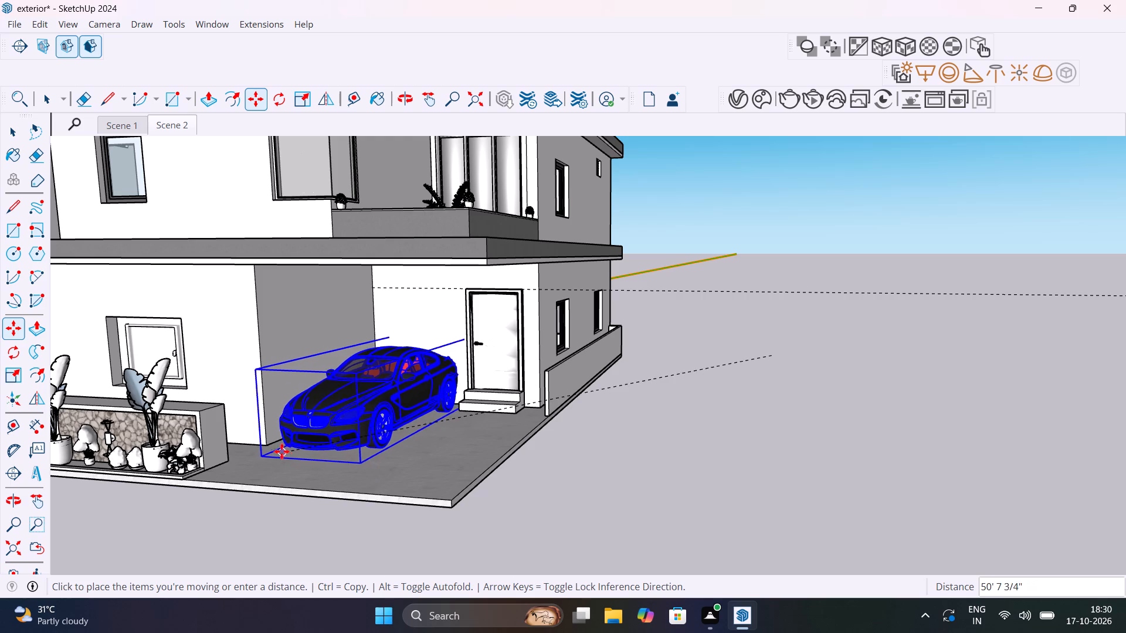
pyautogui.click(281, 455)
pyautogui.moveTo(373, 469); pyautogui.dragTo(440, 478, button='middle')
pyautogui.scroll(-1, 373, 469)
pyautogui.press('space')
pyautogui.click(699, 444)
# Examine the car's placement, the fitted door and the whole house exterior from several angles.
pyautogui.scroll(4, 355, 457)
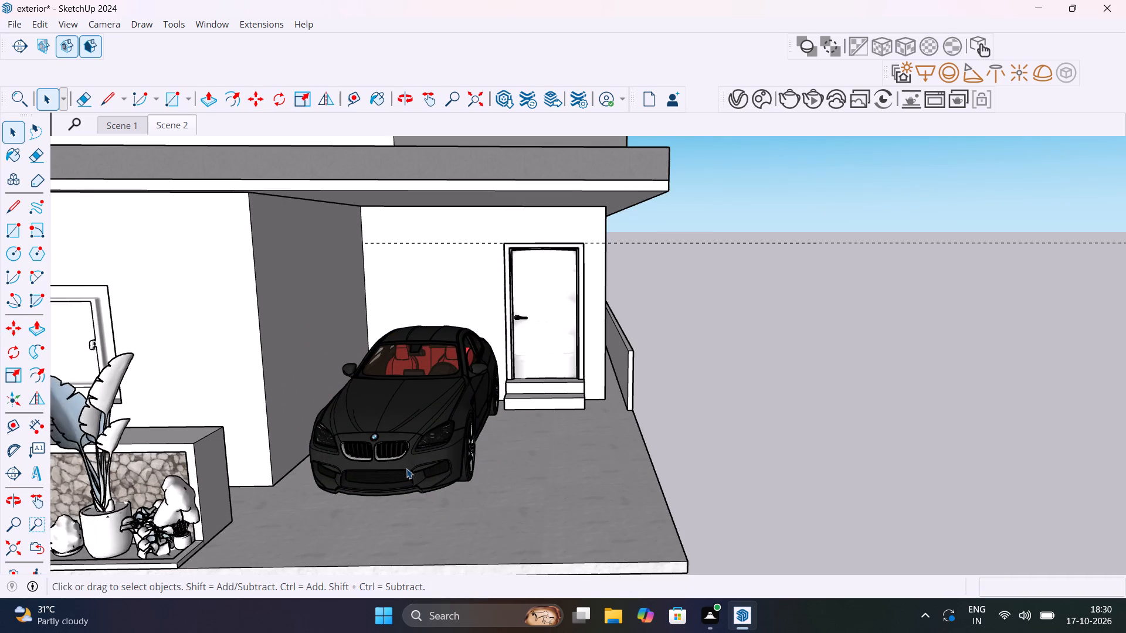
pyautogui.moveTo(408, 468); pyautogui.dragTo(417, 471, button='middle')
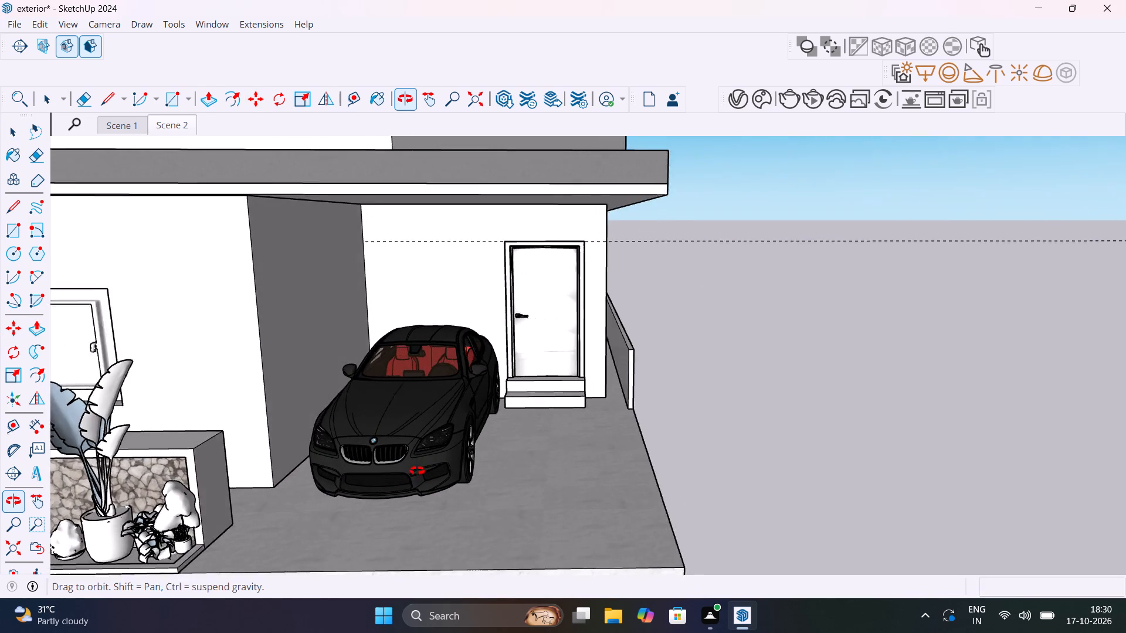
pyautogui.moveTo(417, 471); pyautogui.dragTo(419, 469, button='middle')
pyautogui.scroll(-10, 422, 475)
pyautogui.scroll(-6, 522, 488)
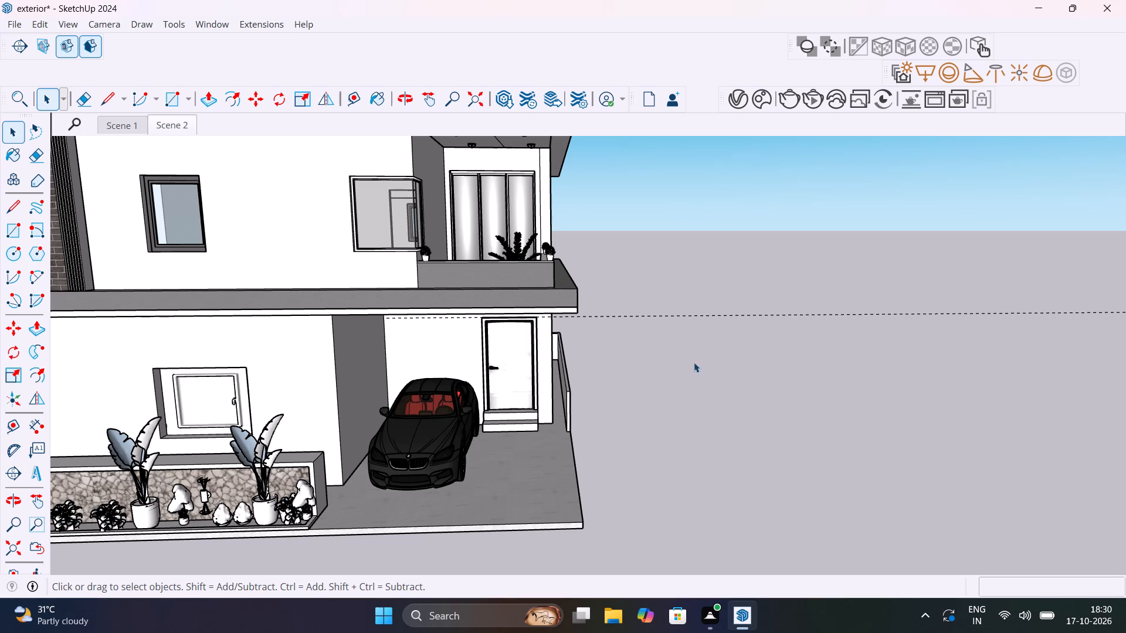
pyautogui.scroll(-8, 689, 366)
pyautogui.moveTo(703, 385); pyautogui.dragTo(478, 389, button='middle')
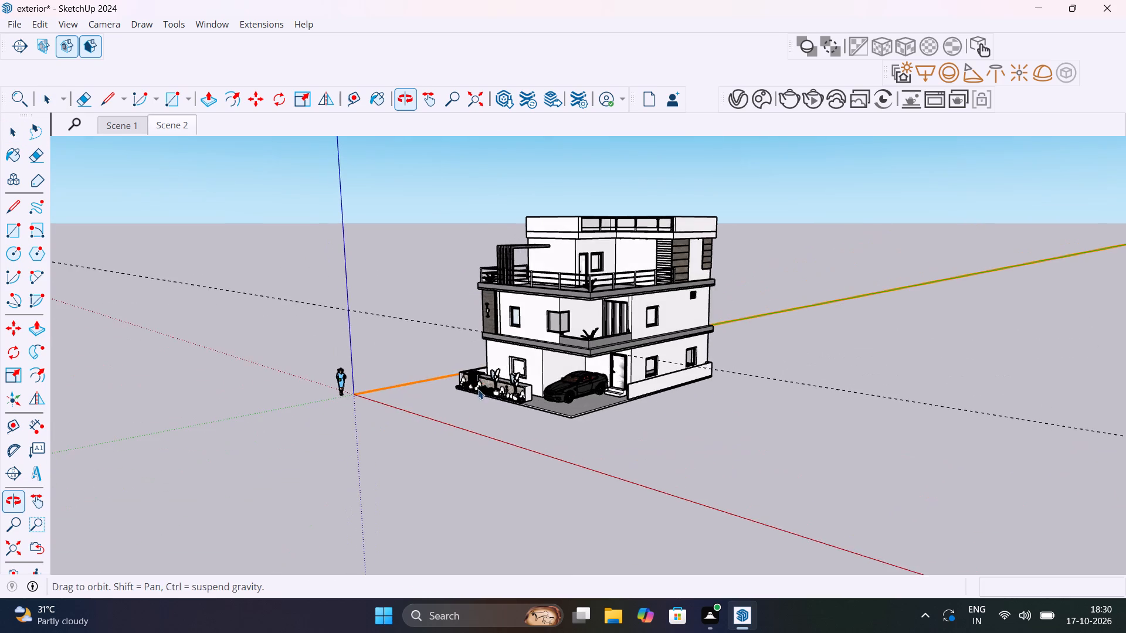
pyautogui.scroll(7, 558, 367)
pyautogui.moveTo(660, 339); pyautogui.dragTo(659, 426, button='middle')
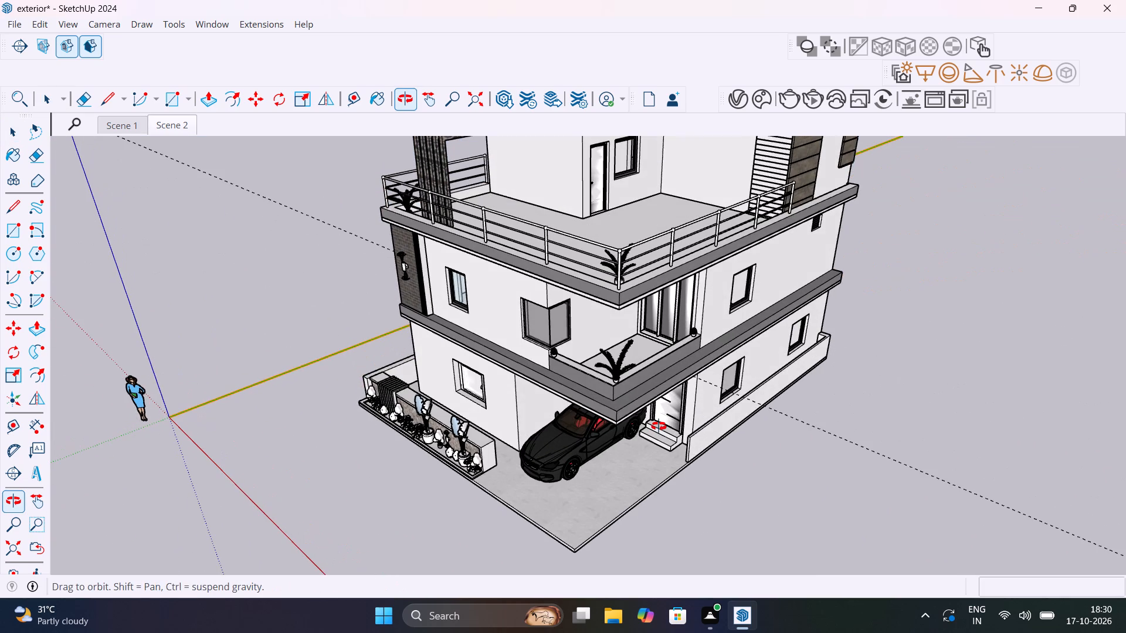
pyautogui.moveTo(659, 426); pyautogui.dragTo(595, 397, button='middle')
pyautogui.scroll(-7, 636, 387)
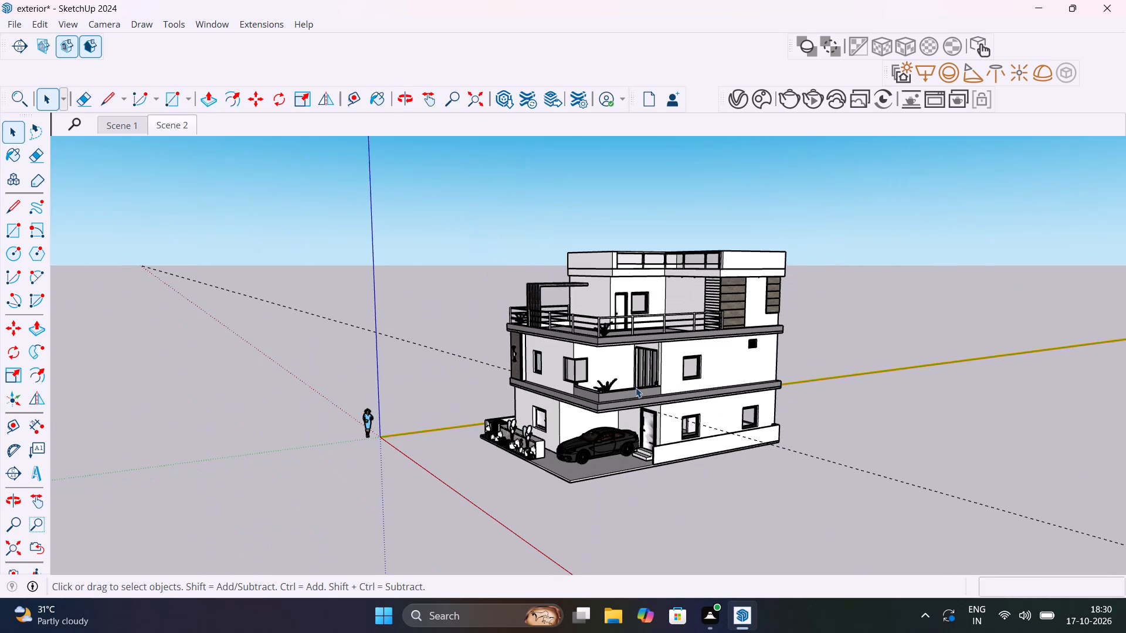
pyautogui.scroll(5, 662, 333)
pyautogui.moveTo(689, 361); pyautogui.dragTo(697, 370, button='middle')
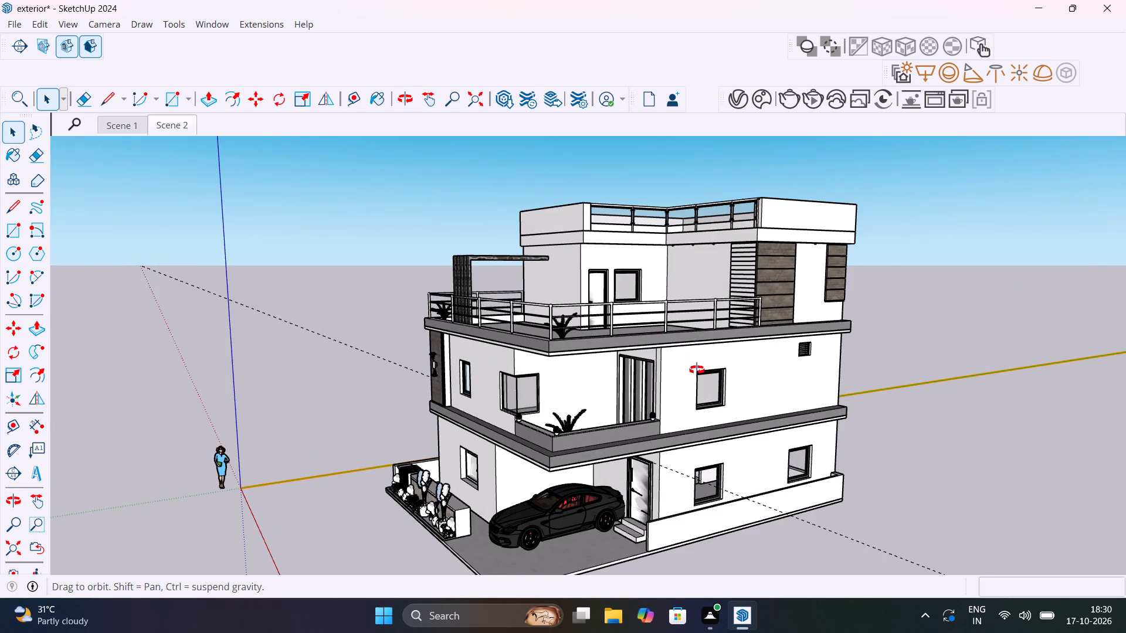
pyautogui.moveTo(697, 370); pyautogui.dragTo(755, 380, button='middle')
# Save the model as exterior in the SketchUp projects folder, replacing the existing file.
pyautogui.hotkey('ctrl', 's')
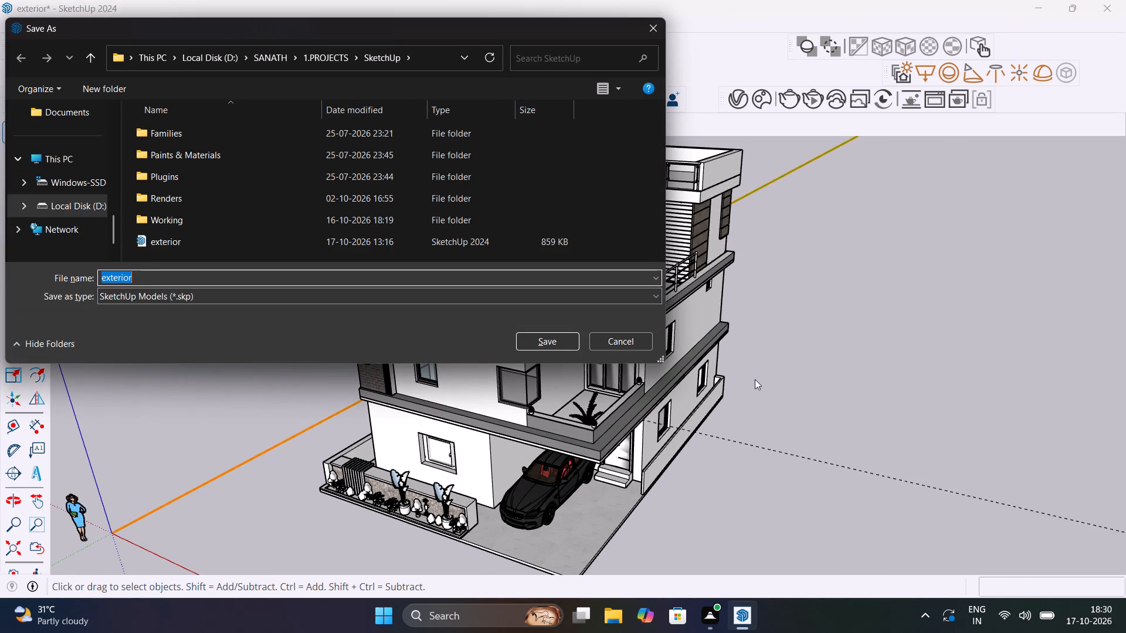
pyautogui.click(572, 342)
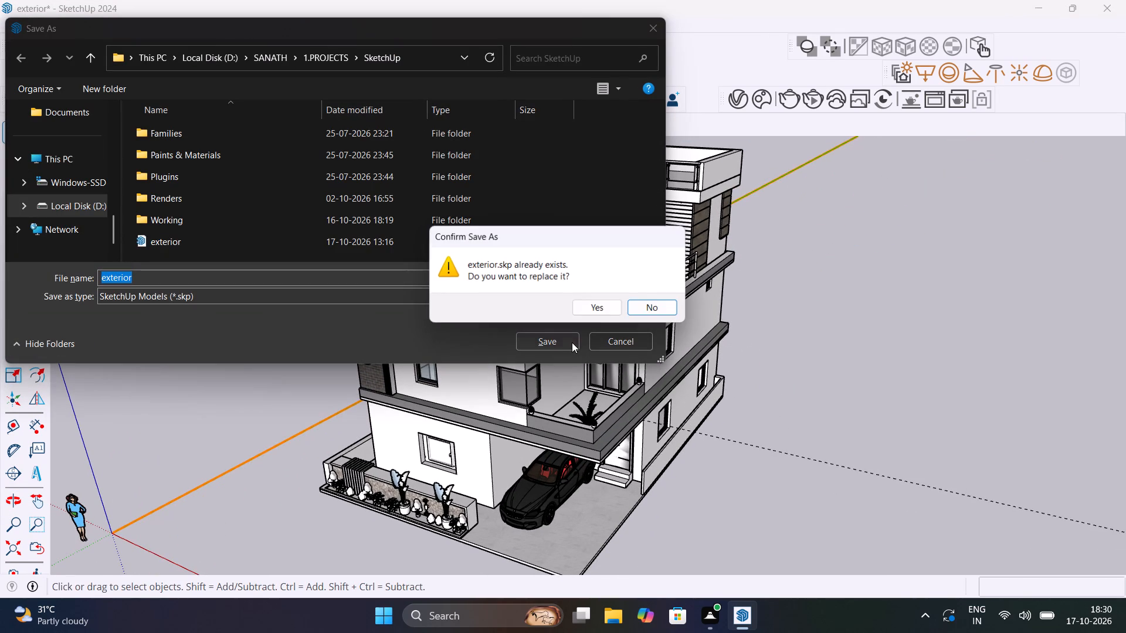
pyautogui.click(607, 314)
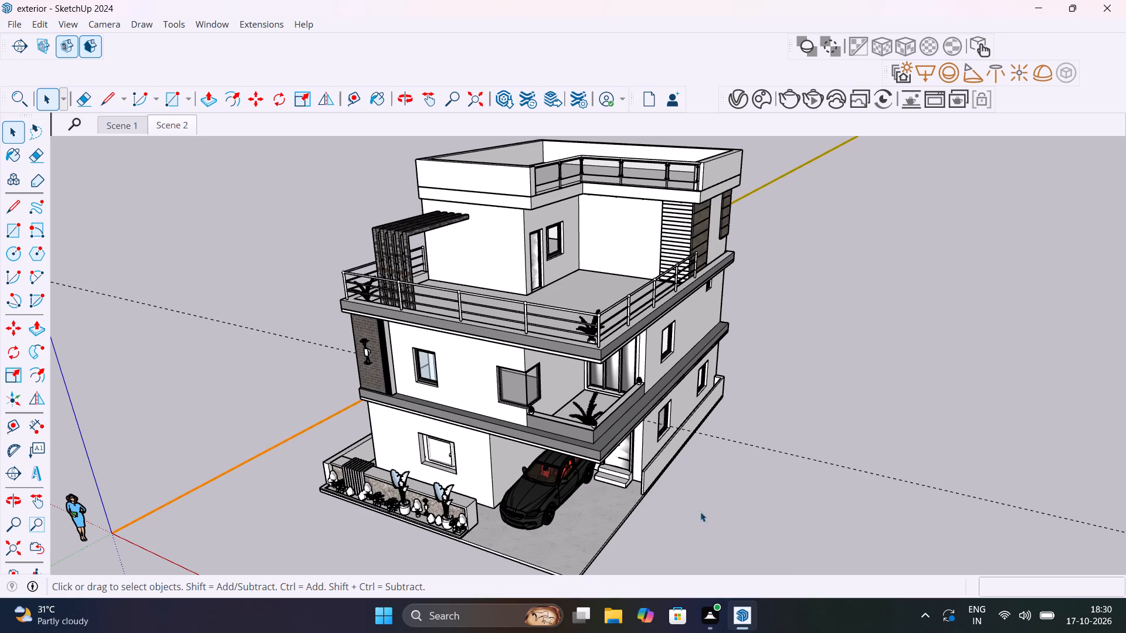
# Save the exterior model again with the whole house in an elevated corner view.
pyautogui.scroll(-6, 574, 396)
pyautogui.moveTo(595, 443); pyautogui.dragTo(689, 381, button='middle')
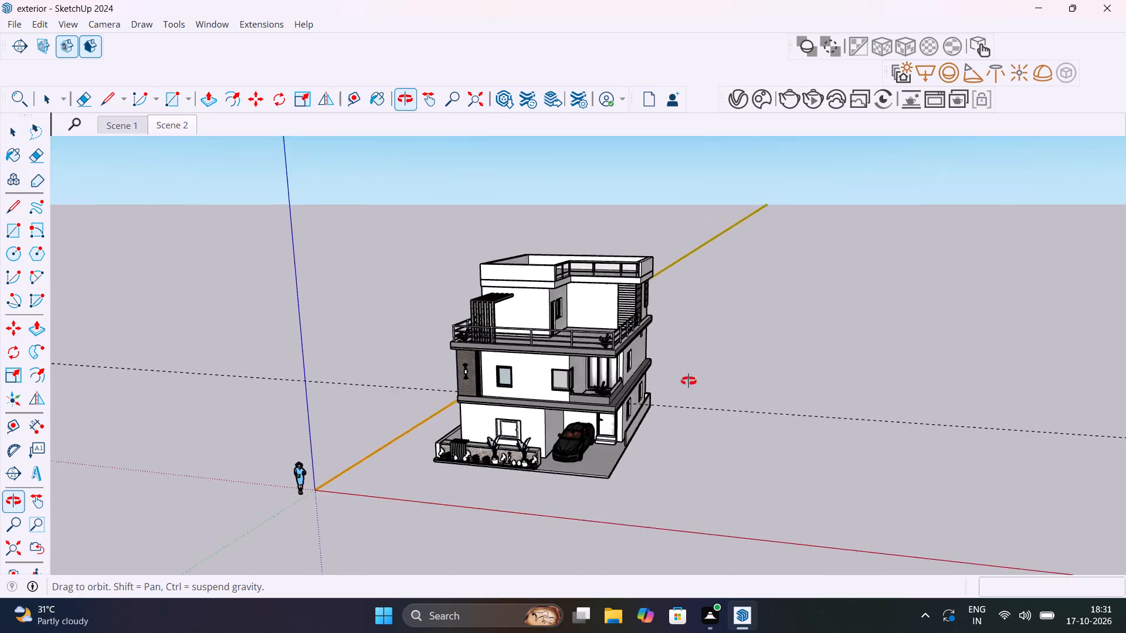
pyautogui.moveTo(689, 381); pyautogui.dragTo(575, 438, button='middle')
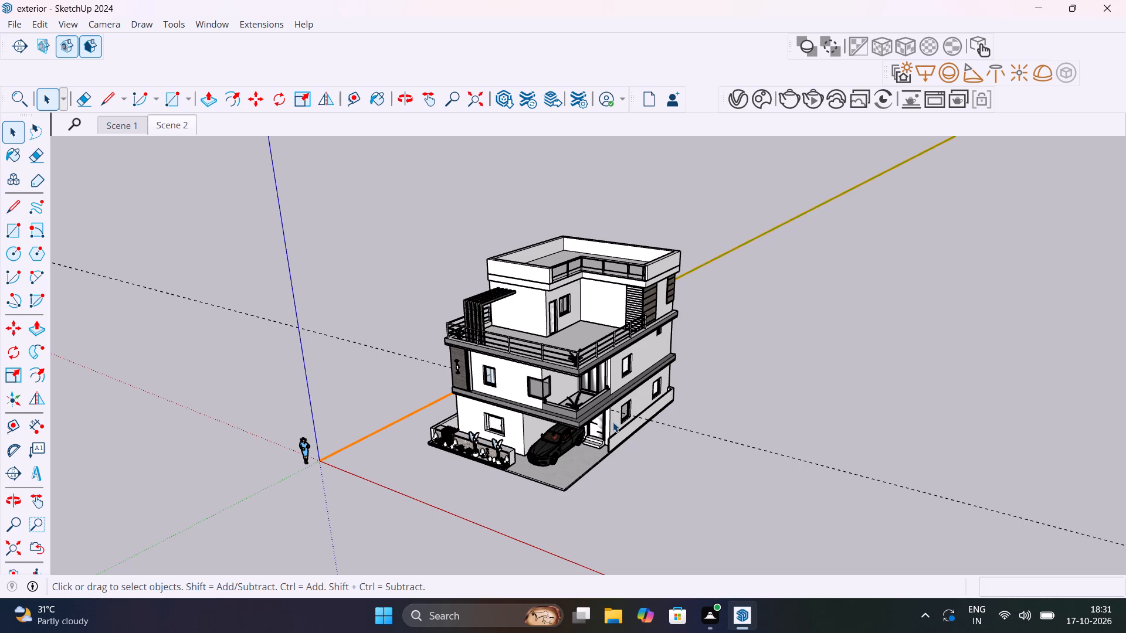
pyautogui.hotkey('ctrl', 's')
# Delete the dashed horizontal guide running through the top of the carport doorway.
pyautogui.click(826, 467)
pyautogui.press('Delete')
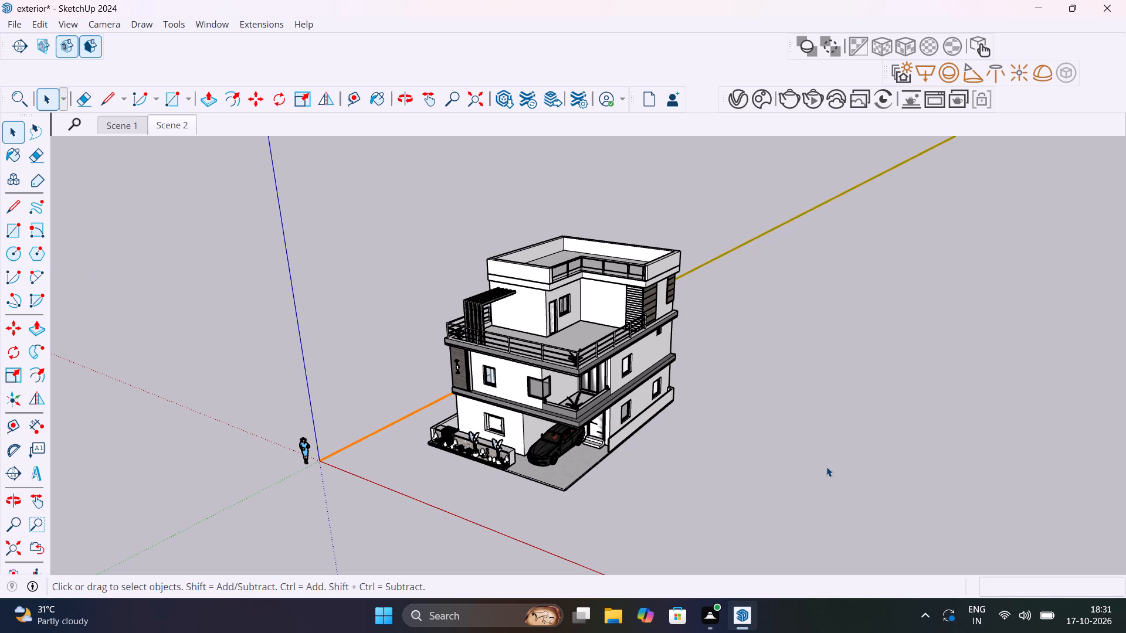
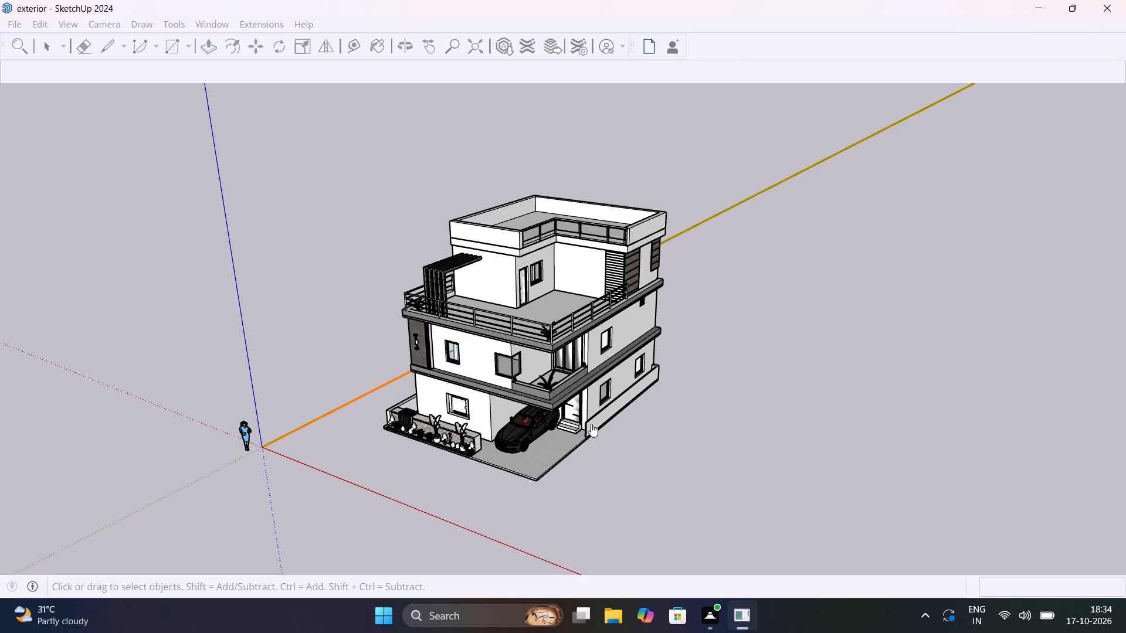
# Switch to the saved Scene 2 view and start a non-interactive V-Ray render of the house exterior.
pyautogui.moveTo(567, 434); pyautogui.dragTo(636, 355, button='middle')
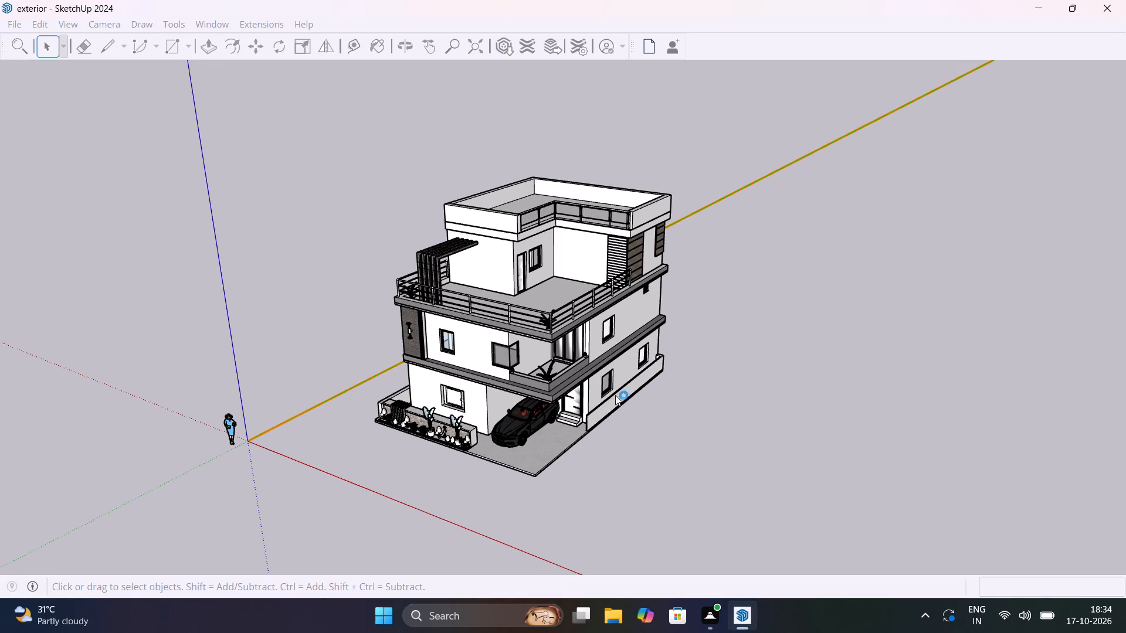
pyautogui.moveTo(619, 392); pyautogui.dragTo(670, 338, button='middle')
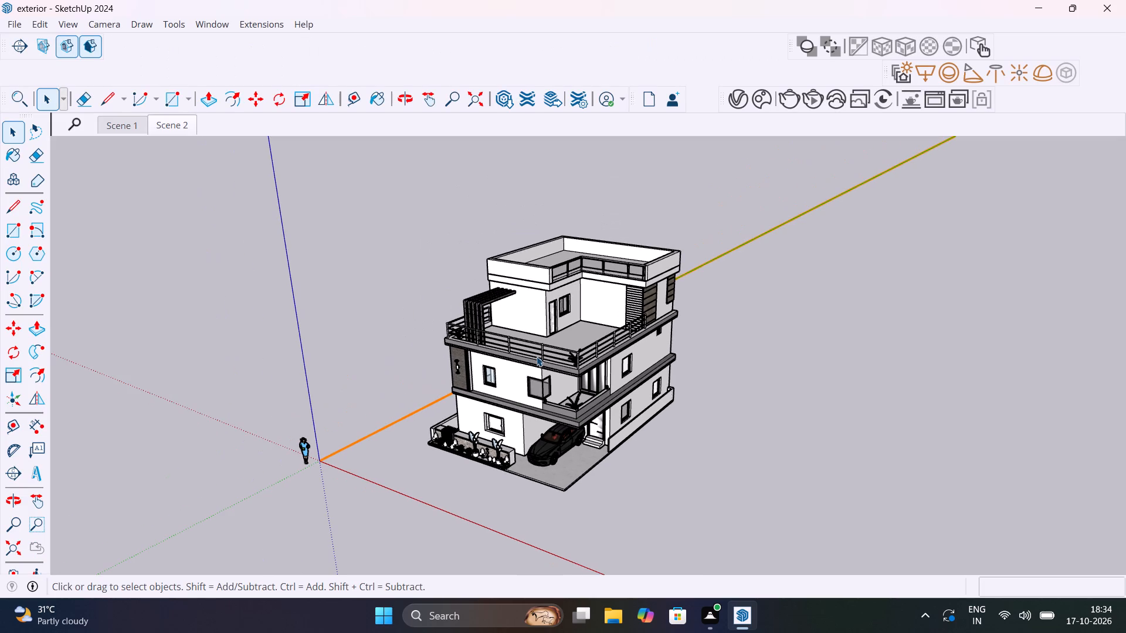
pyautogui.click(180, 126)
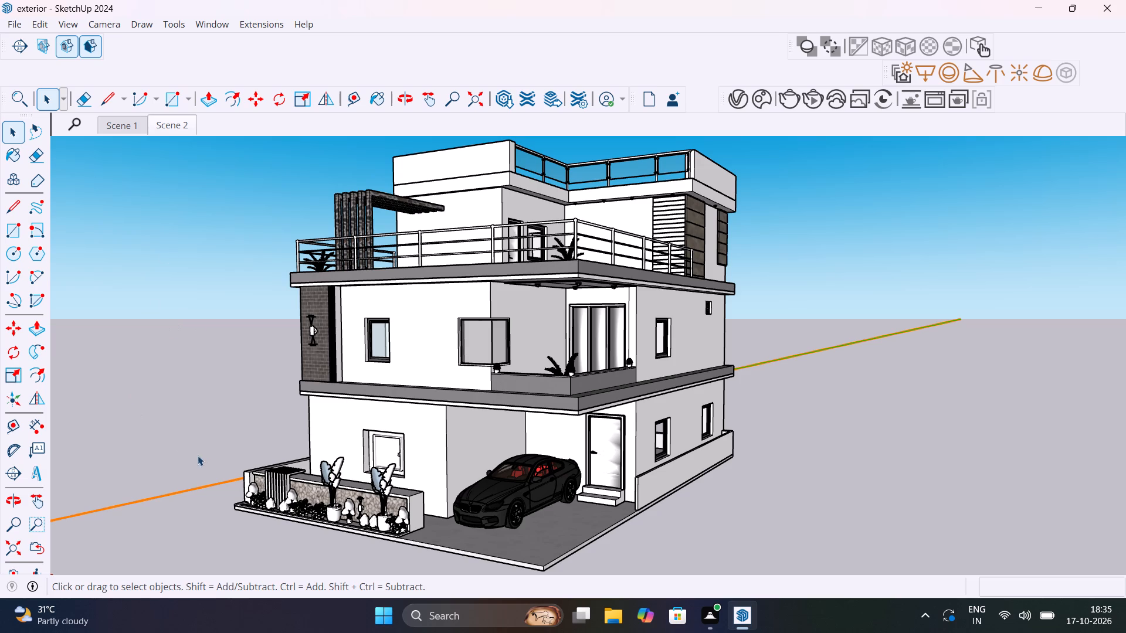
pyautogui.moveTo(543, 445); pyautogui.dragTo(500, 438, button='middle')
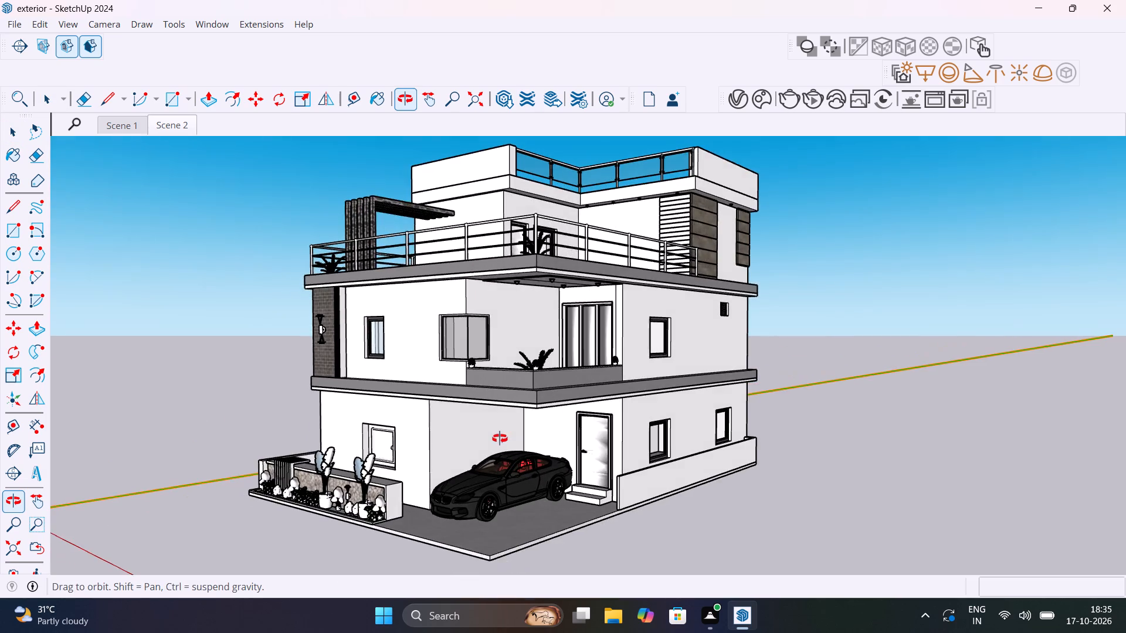
pyautogui.moveTo(500, 438); pyautogui.dragTo(530, 457, button='middle')
pyautogui.click(181, 125)
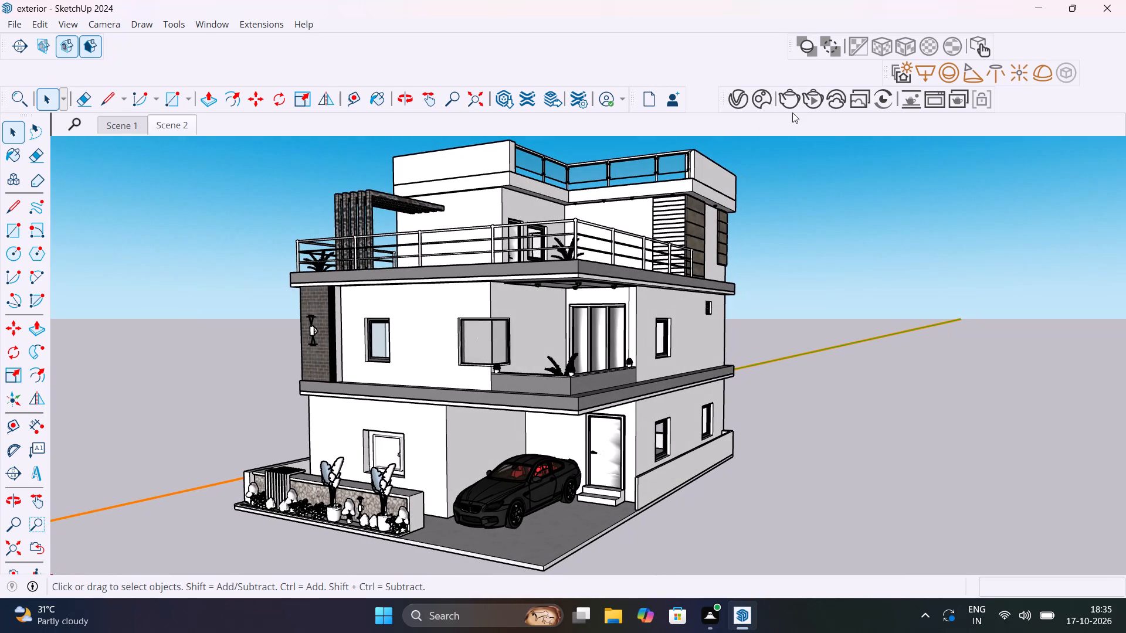
pyautogui.click(791, 107)
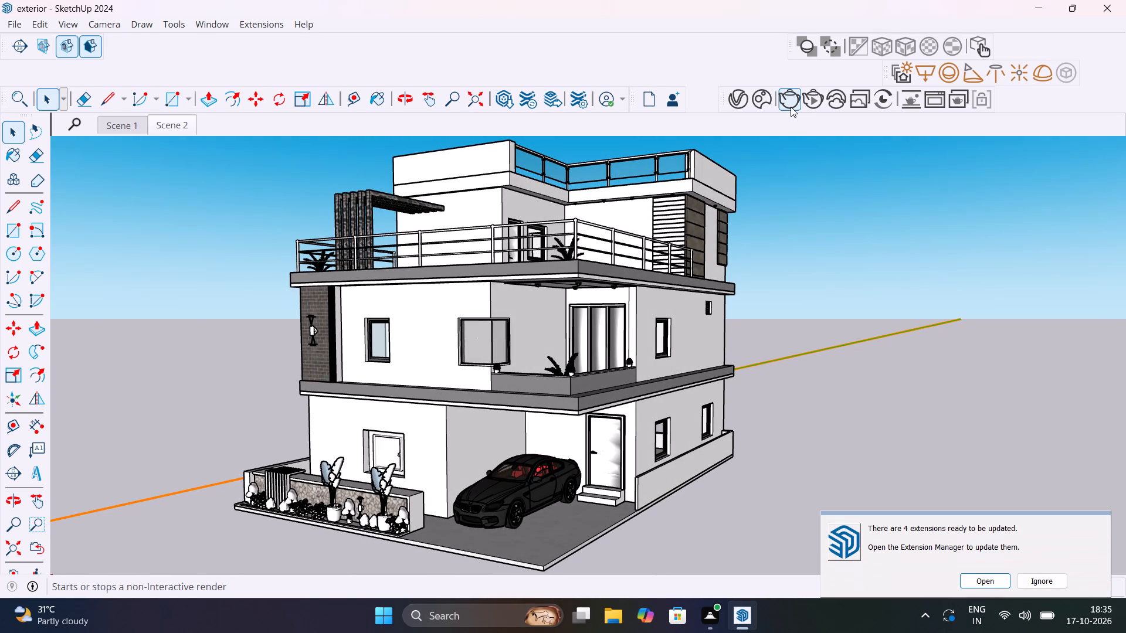
pyautogui.click(791, 107)
pyautogui.click(811, 104)
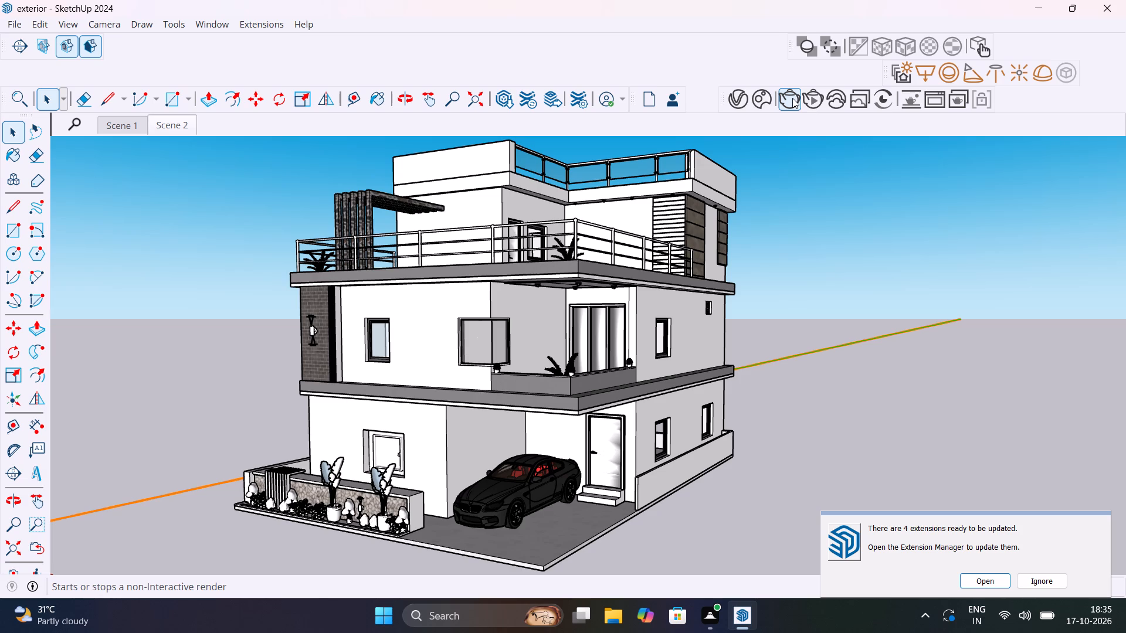
pyautogui.click(792, 98)
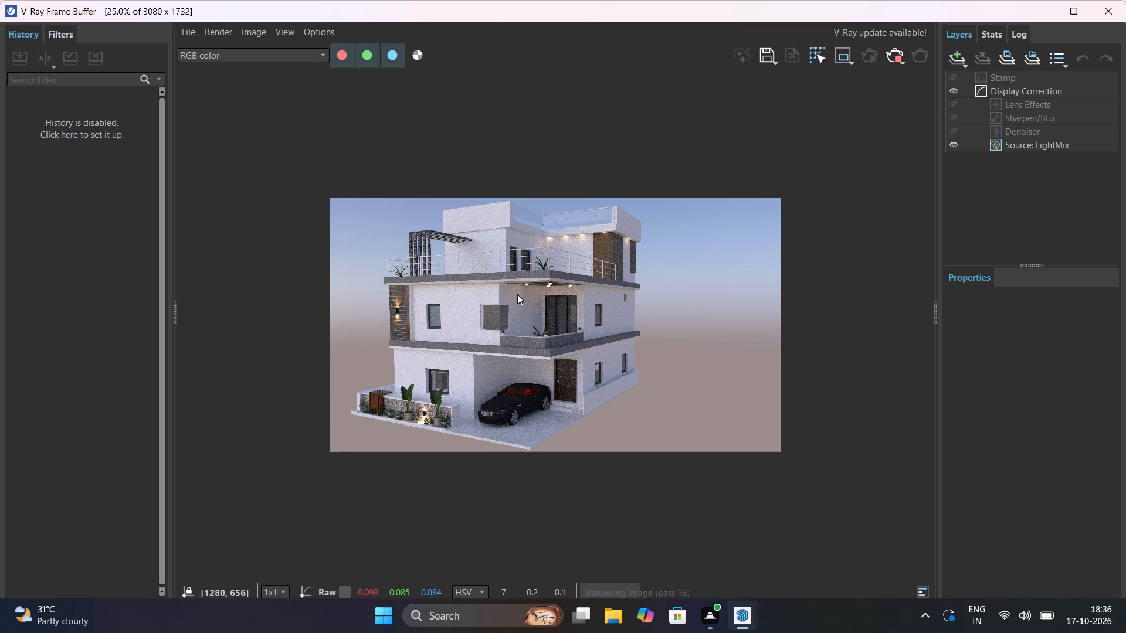
# Examine the progressing render up close and as a whole, checking the balcony, ground-floor window, planter and carport.
pyautogui.keyDown('ctrl'); pyautogui.scroll(2, 517, 294); pyautogui.keyUp('ctrl')
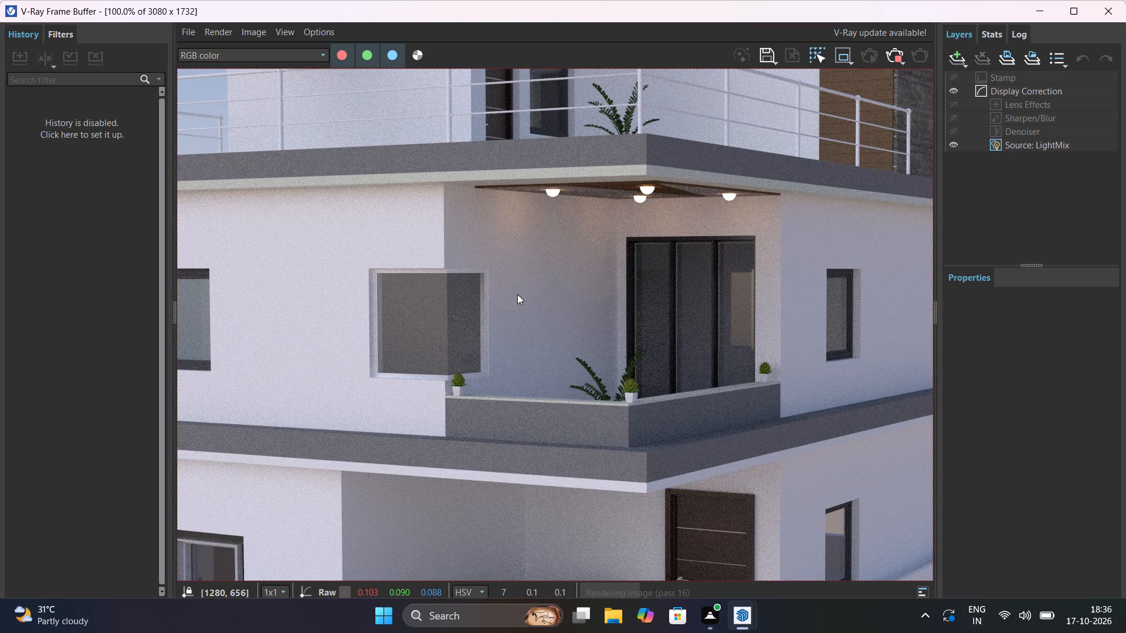
pyautogui.keyDown('ctrl'); pyautogui.scroll(-1, 519, 290); pyautogui.keyUp('ctrl')
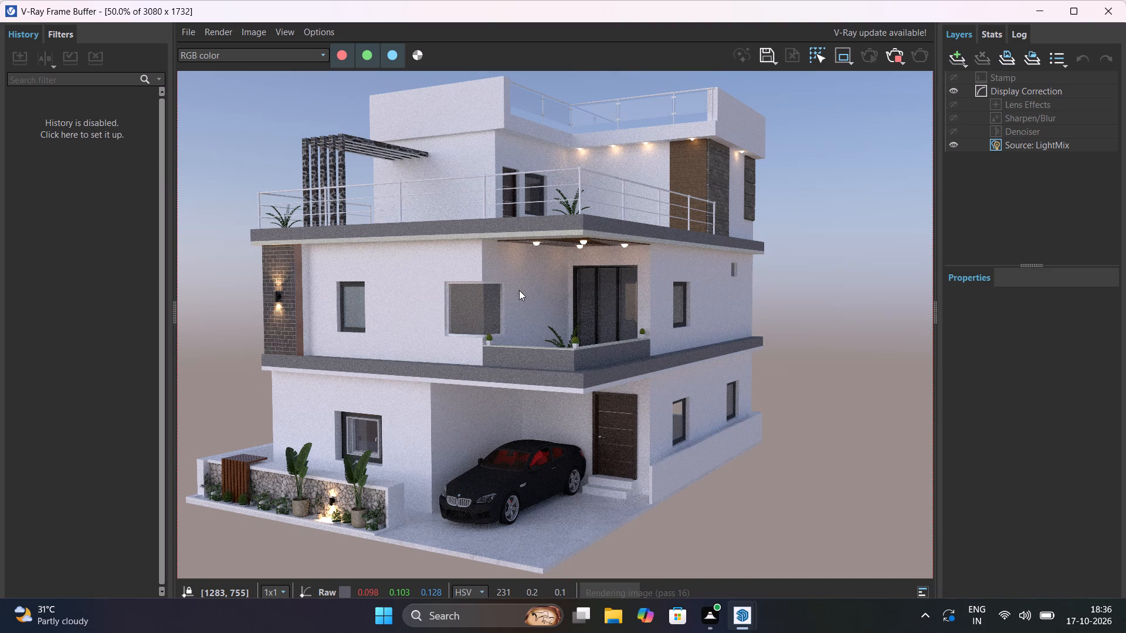
pyautogui.keyDown('ctrl'); pyautogui.scroll(-2, 519, 290); pyautogui.keyUp('ctrl')
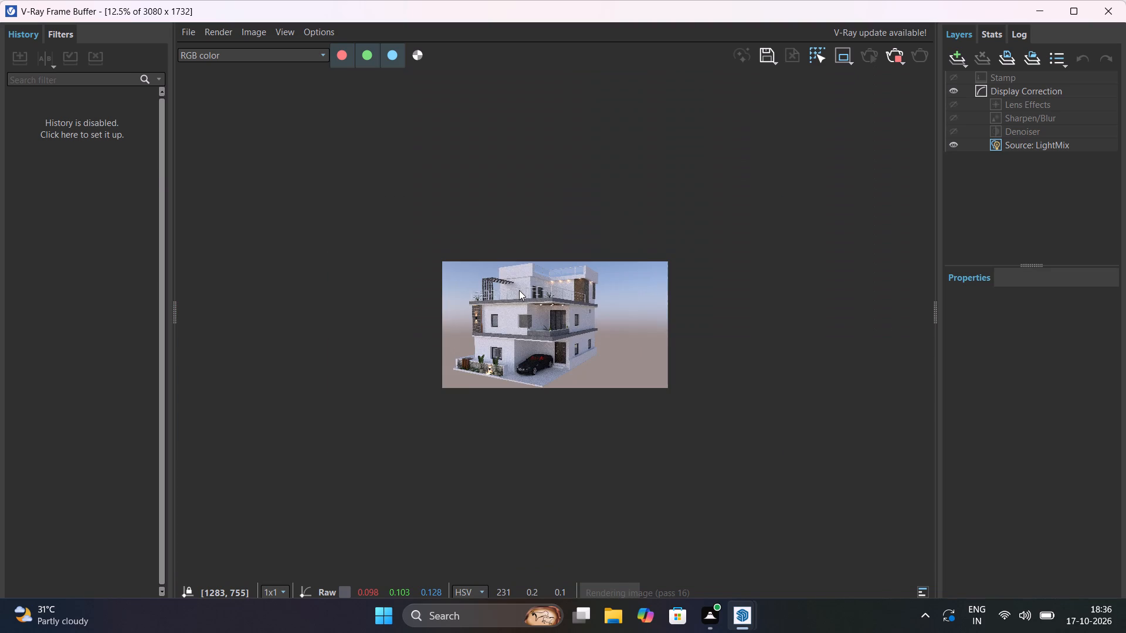
pyautogui.keyDown('ctrl'); pyautogui.scroll(2, 519, 290); pyautogui.keyUp('ctrl')
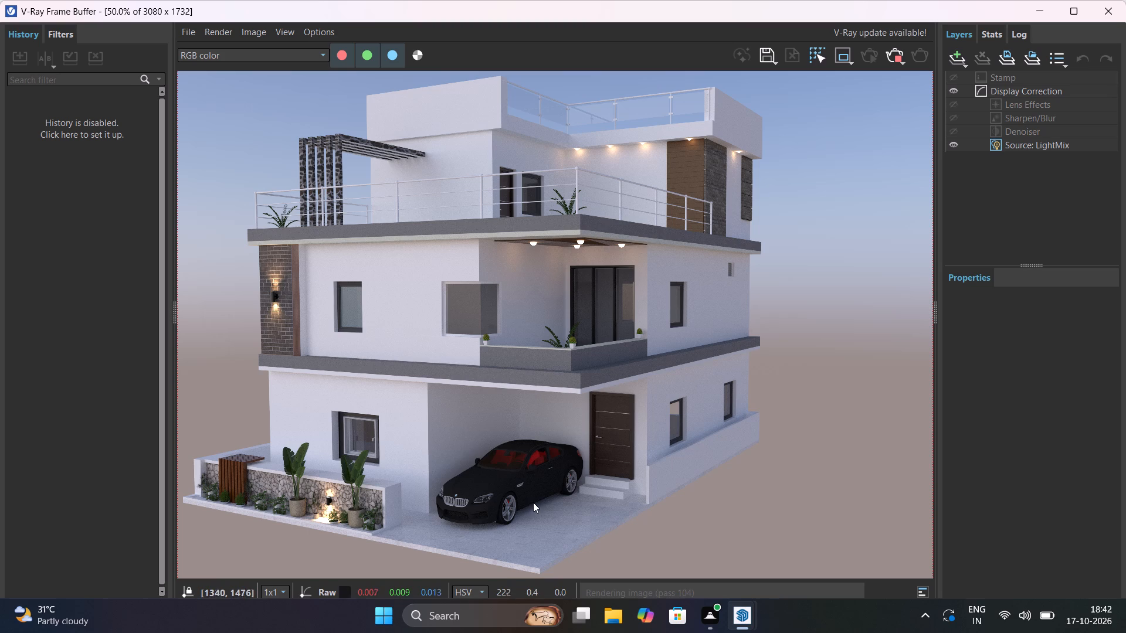
pyautogui.scroll(-1, 425, 466)
pyautogui.scroll(1, 425, 466)
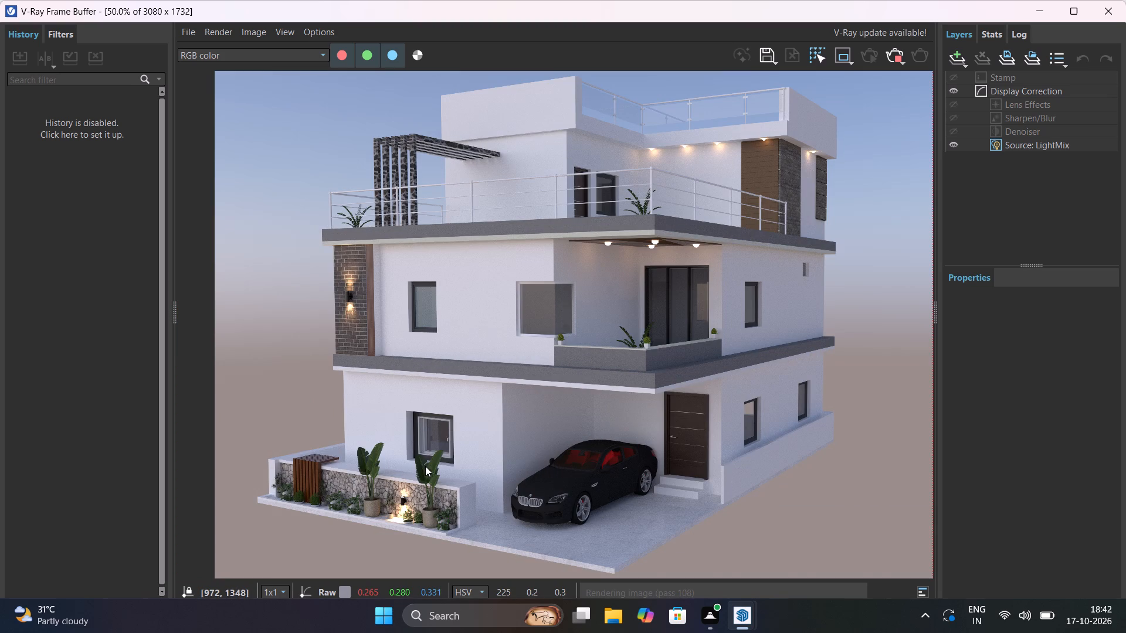
pyautogui.scroll(2, 331, 467)
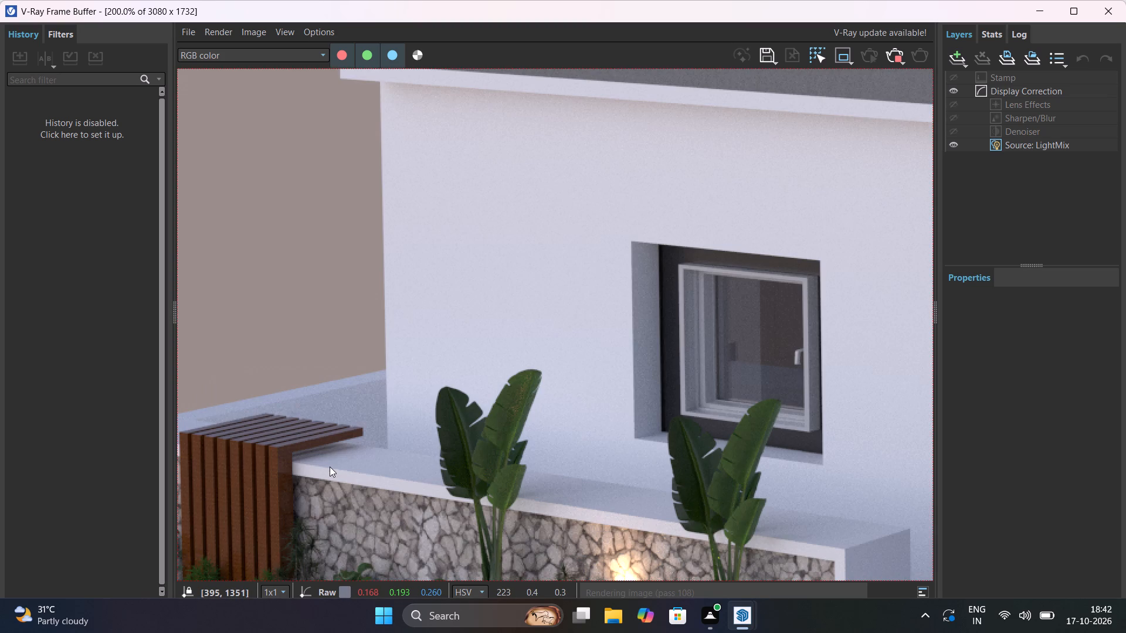
pyautogui.scroll(-2, 330, 467)
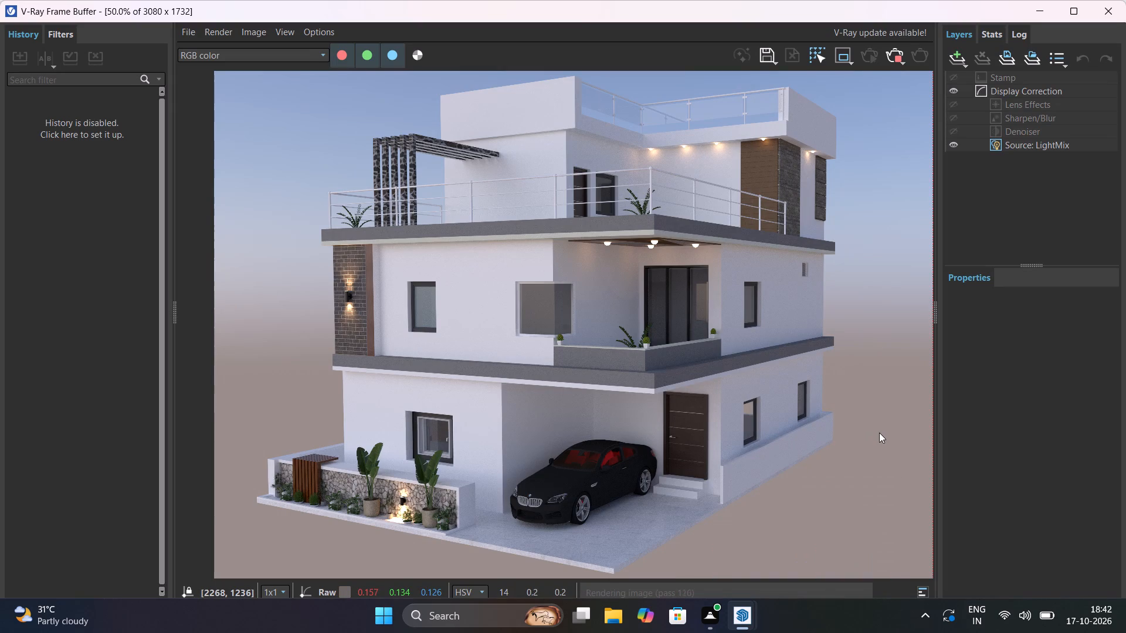
# Abort the running render and close the V-Ray Frame Buffer.
pyautogui.click(896, 54)
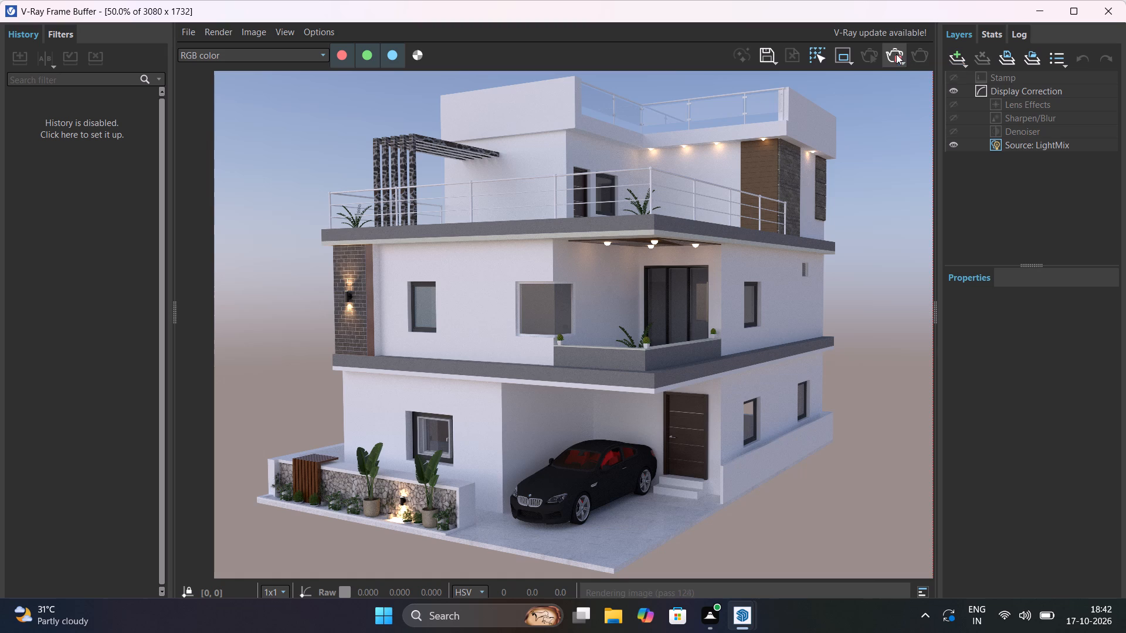
pyautogui.click(1110, 13)
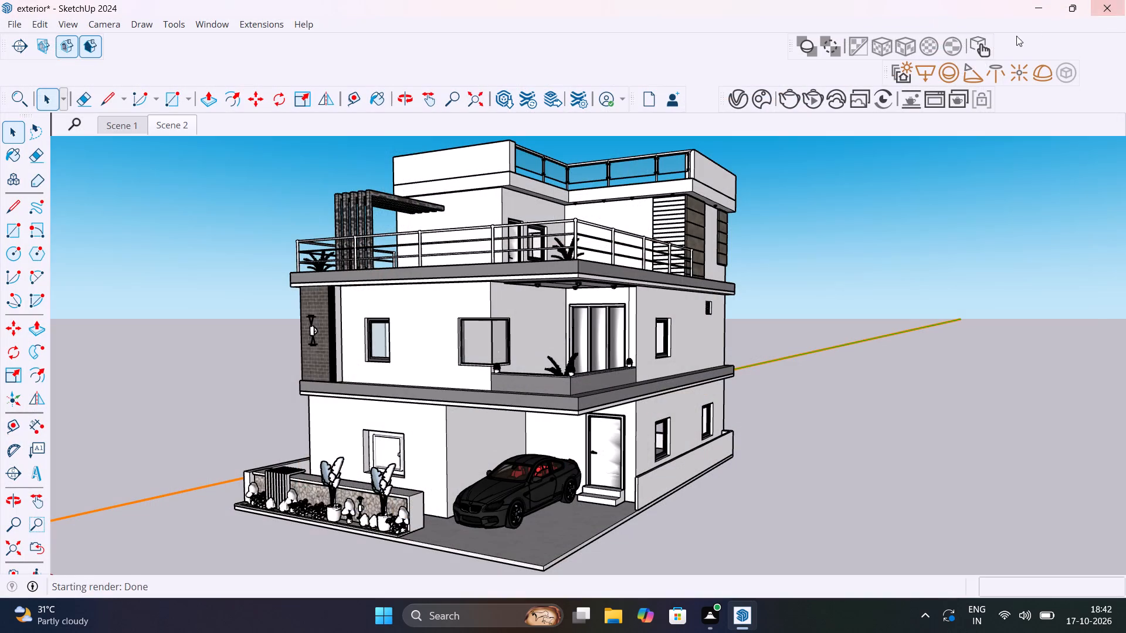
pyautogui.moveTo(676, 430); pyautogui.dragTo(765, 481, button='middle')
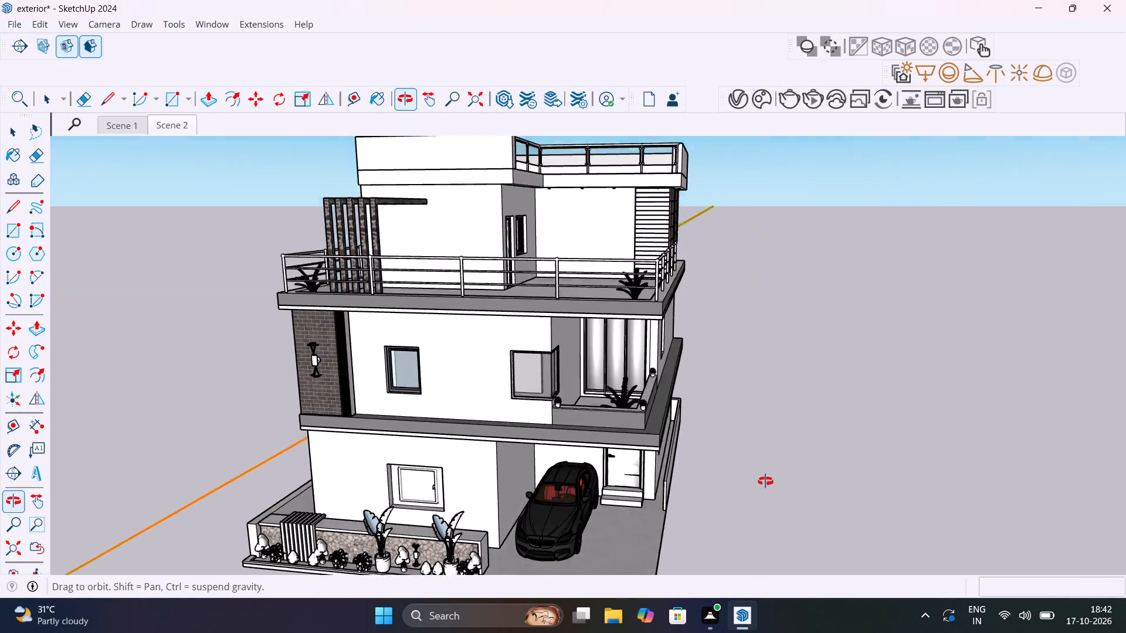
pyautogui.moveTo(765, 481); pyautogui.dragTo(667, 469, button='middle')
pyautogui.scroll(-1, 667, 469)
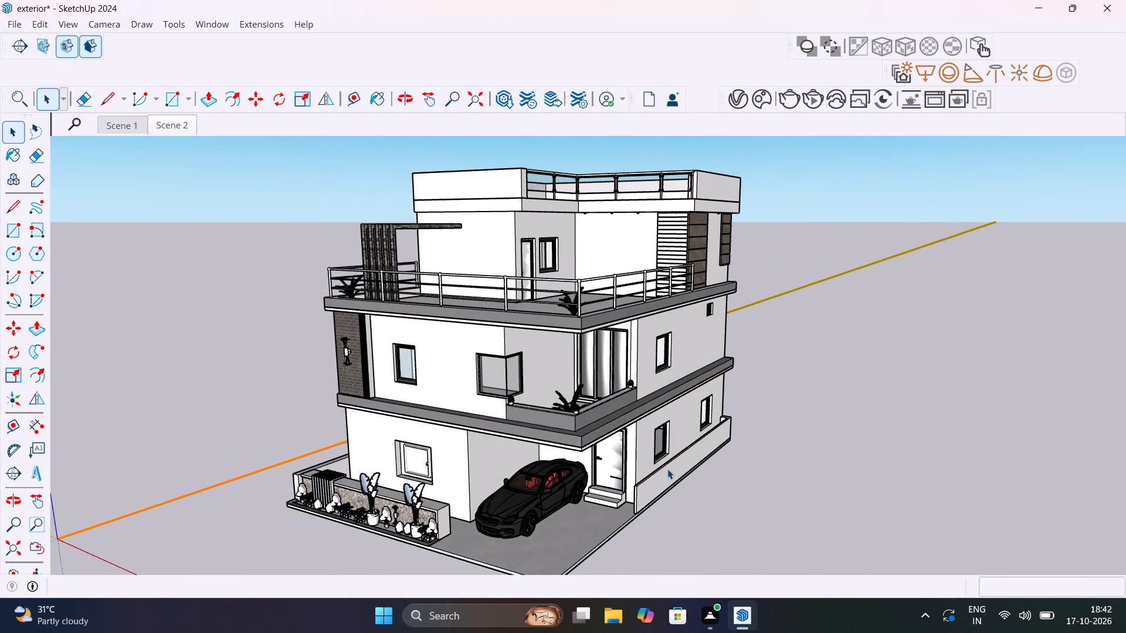
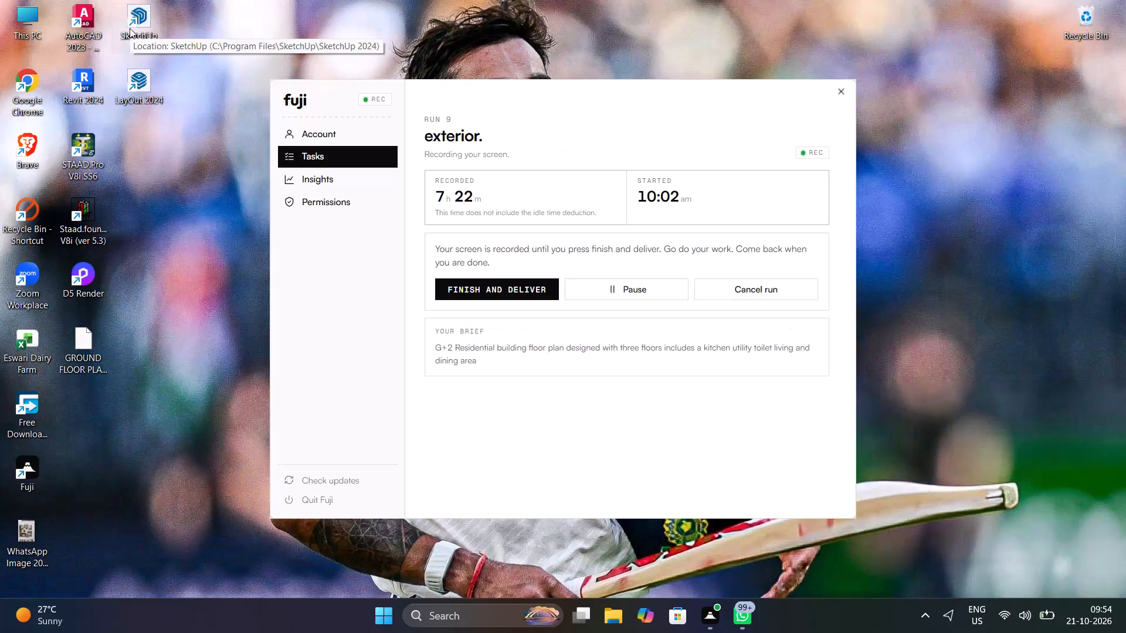
# Launch SketchUp 2024 from the desktop and bring its welcome window in front of the recorder window.
pyautogui.click(135, 22)
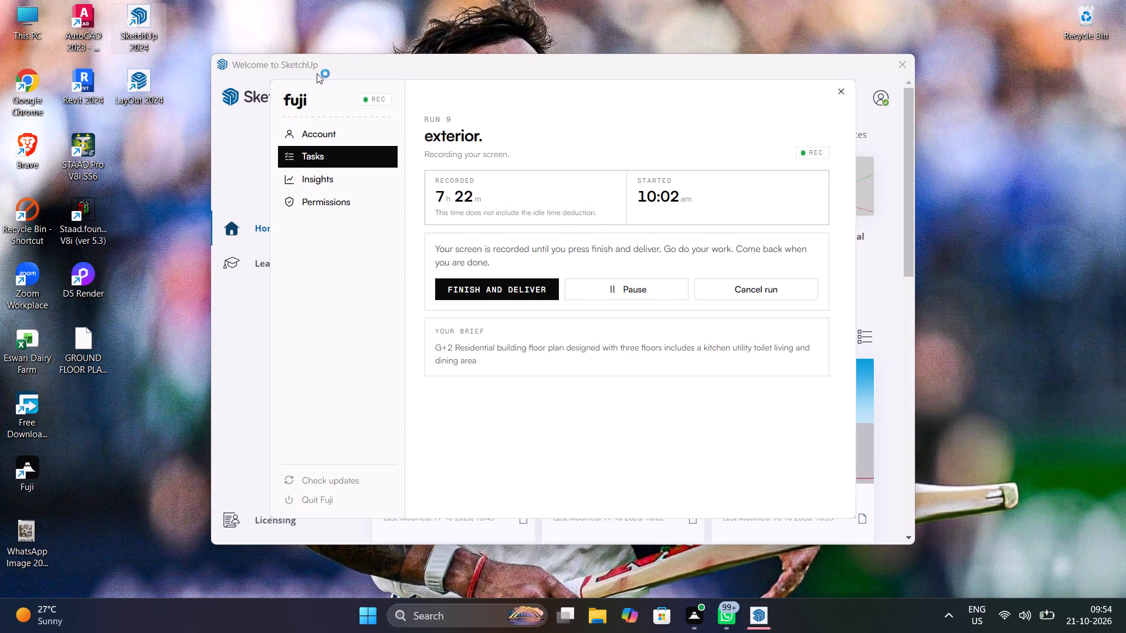
pyautogui.click(378, 67)
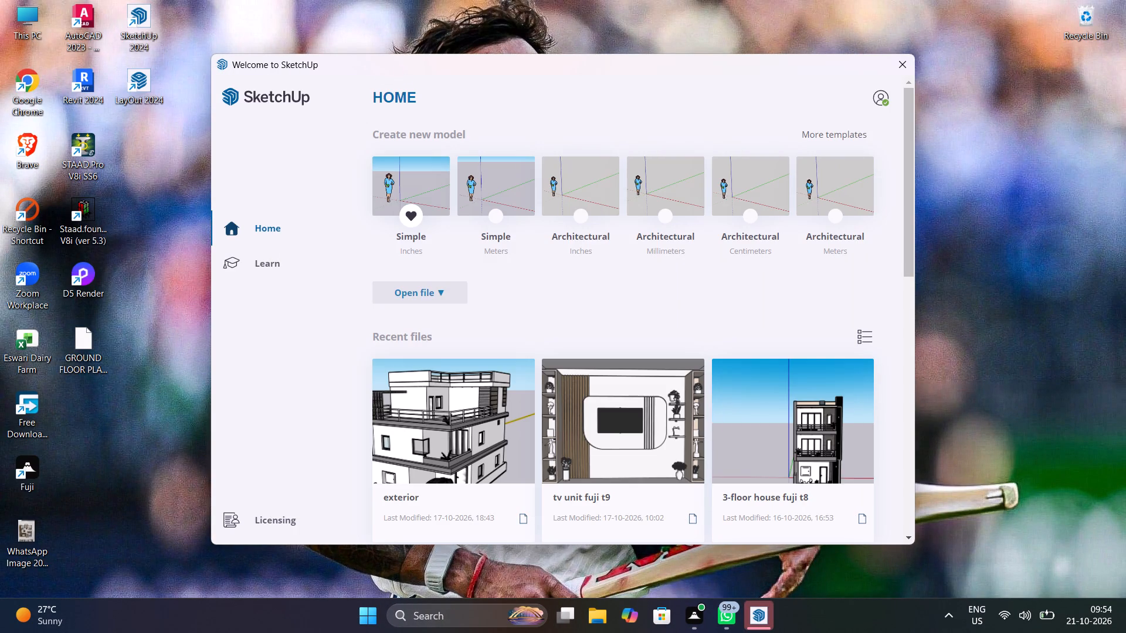
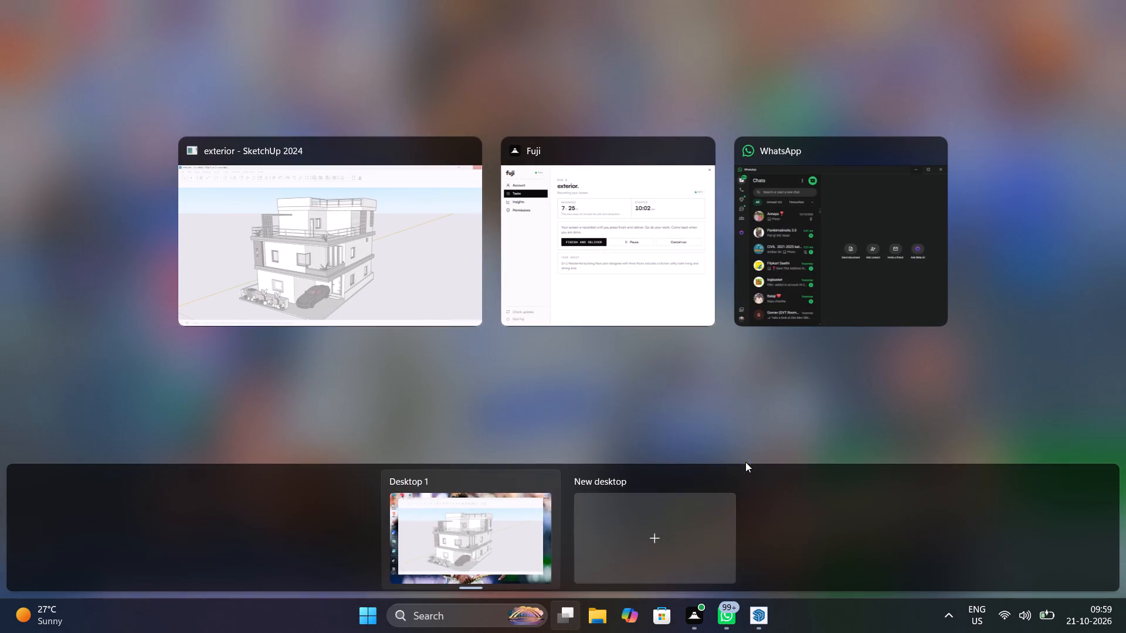
# Try to close the unresponsive SketchUp window of the exterior model from the open-windows overview, and leave the overview.
pyautogui.click(466, 154)
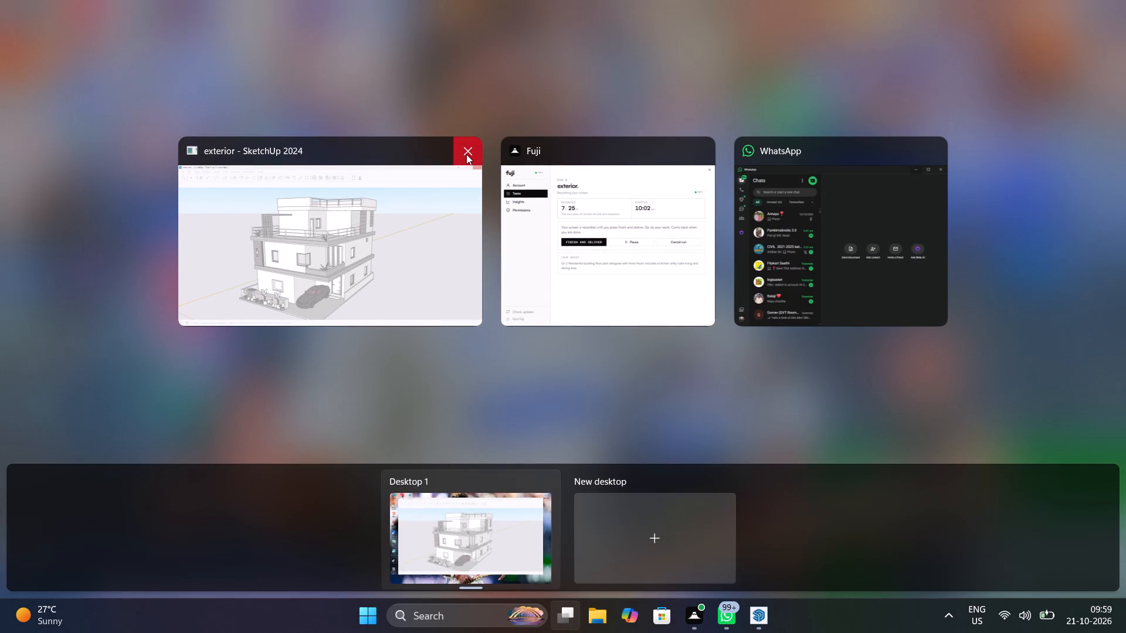
pyautogui.click(521, 97)
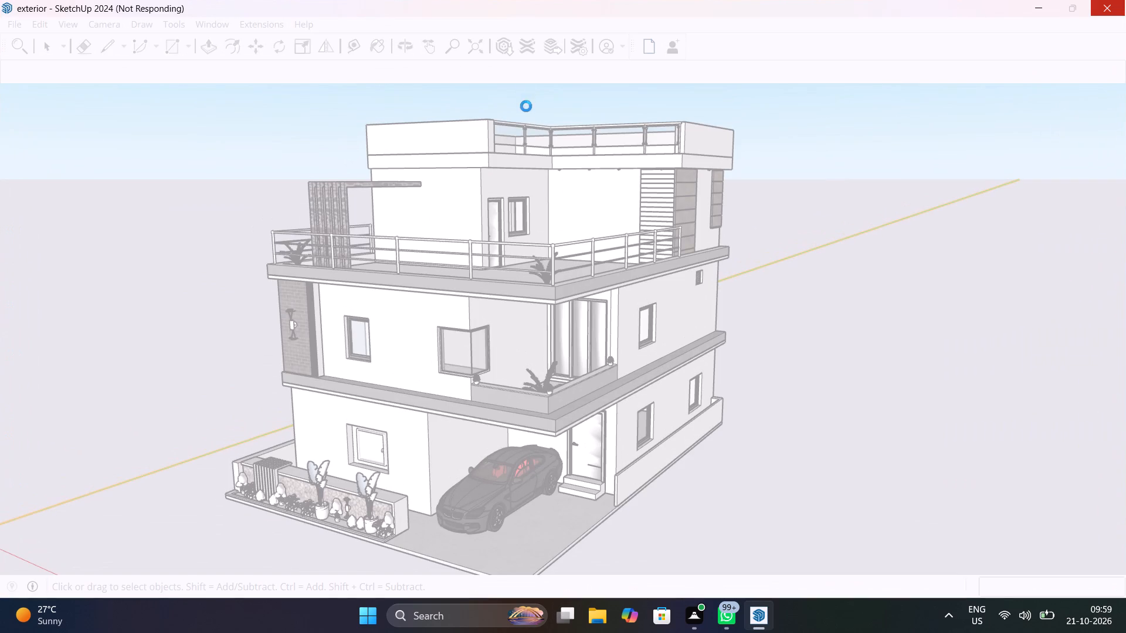
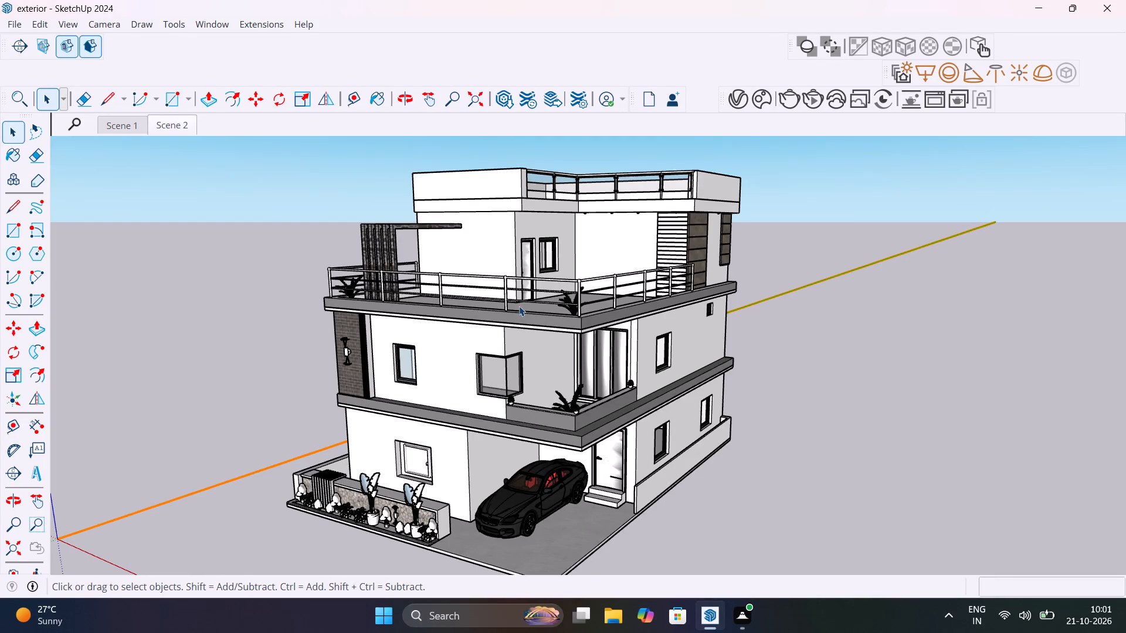
# Start a non-interactive V-Ray render of the whole house exterior with its carport and car in frame.
pyautogui.scroll(-1, 519, 306)
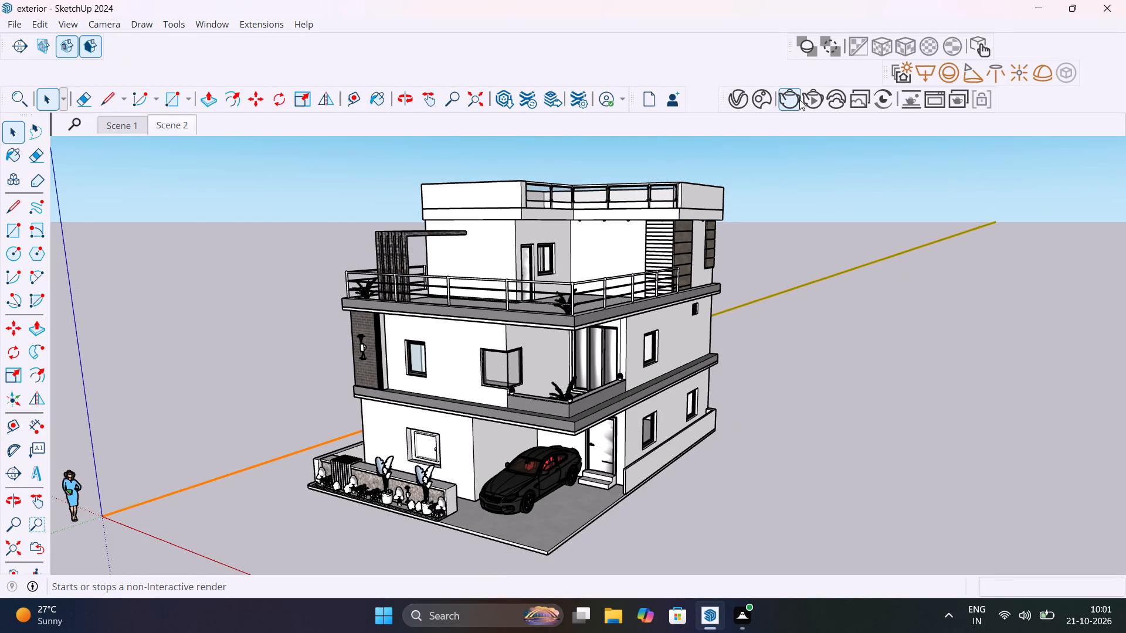
pyautogui.click(799, 99)
pyautogui.click(815, 101)
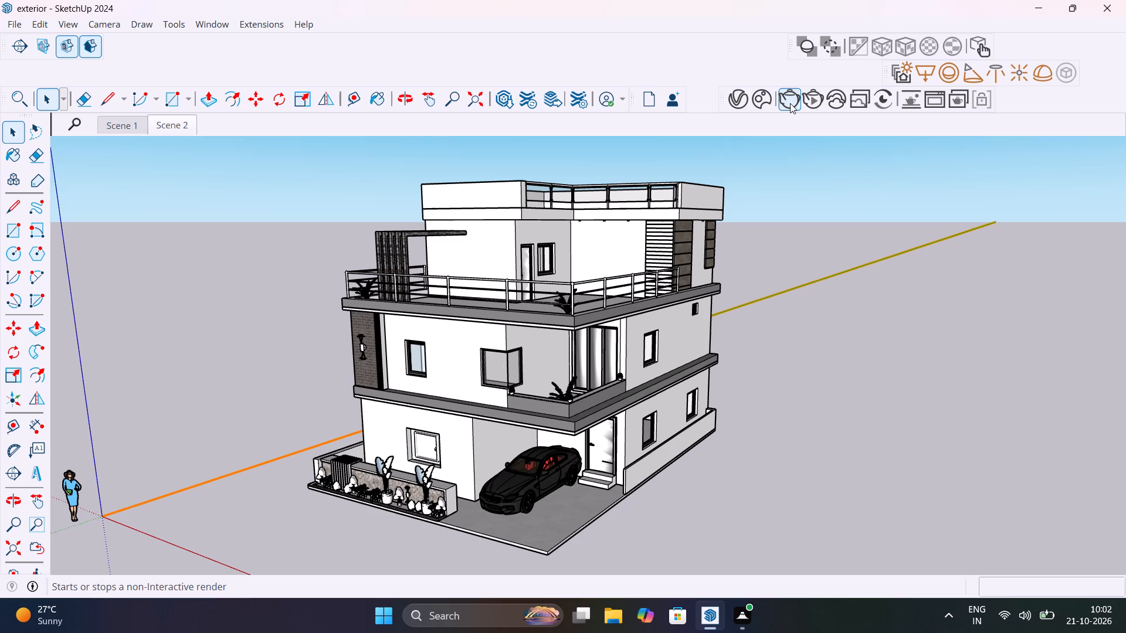
pyautogui.click(790, 103)
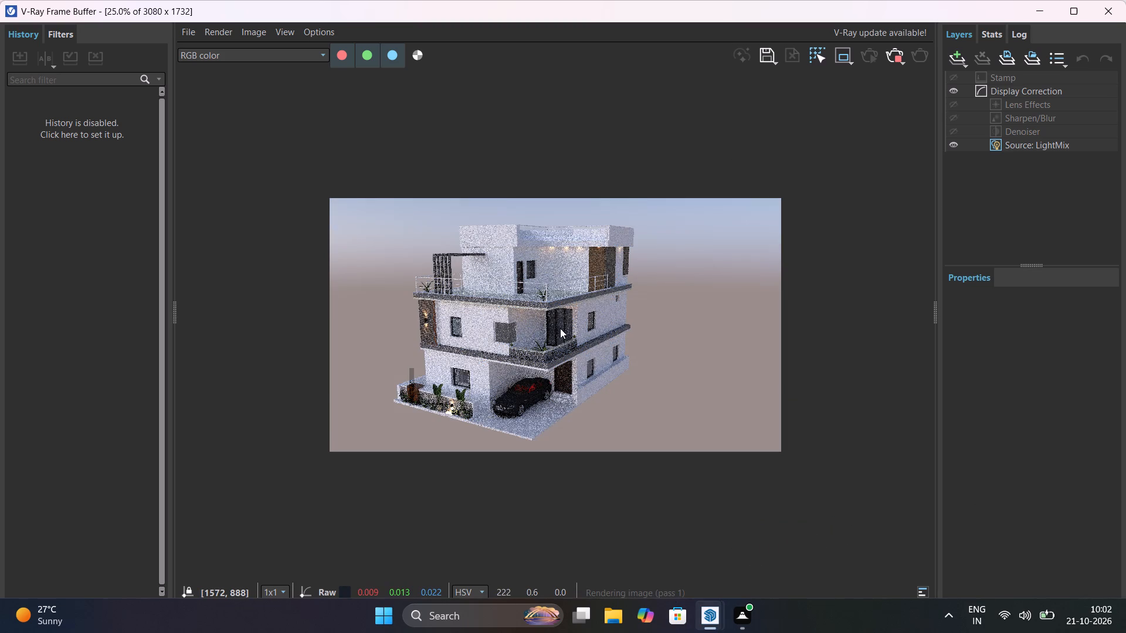
# Inspect the progressing render of the whole house, with a closer look at the first-floor balcony and the side facade.
pyautogui.scroll(1, 560, 328)
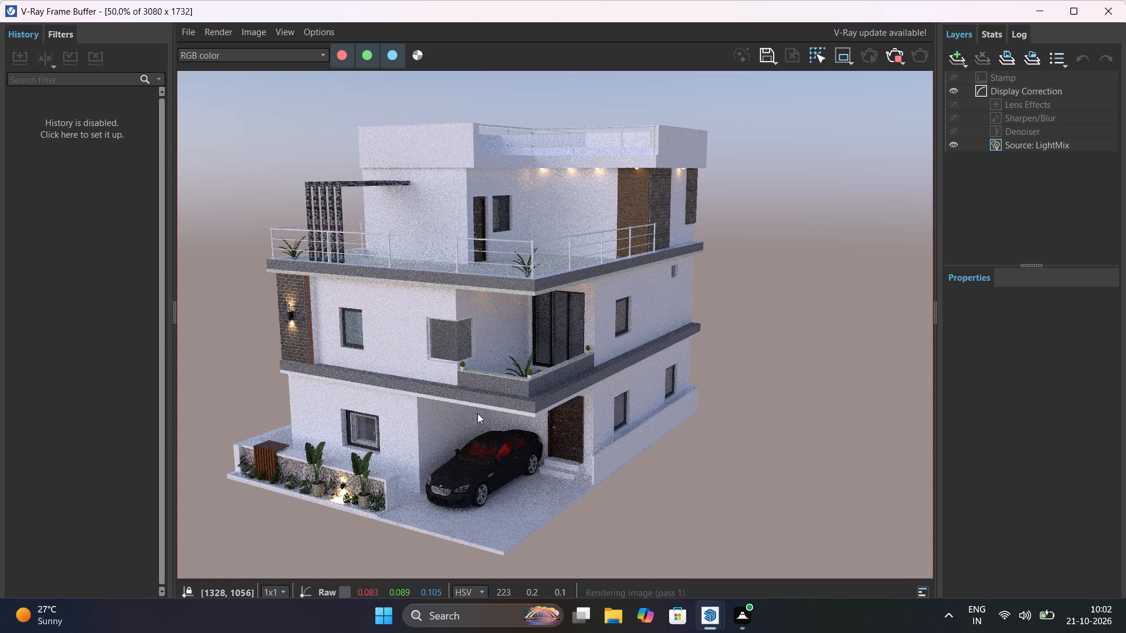
pyautogui.scroll(1, 430, 464)
pyautogui.scroll(-1, 430, 464)
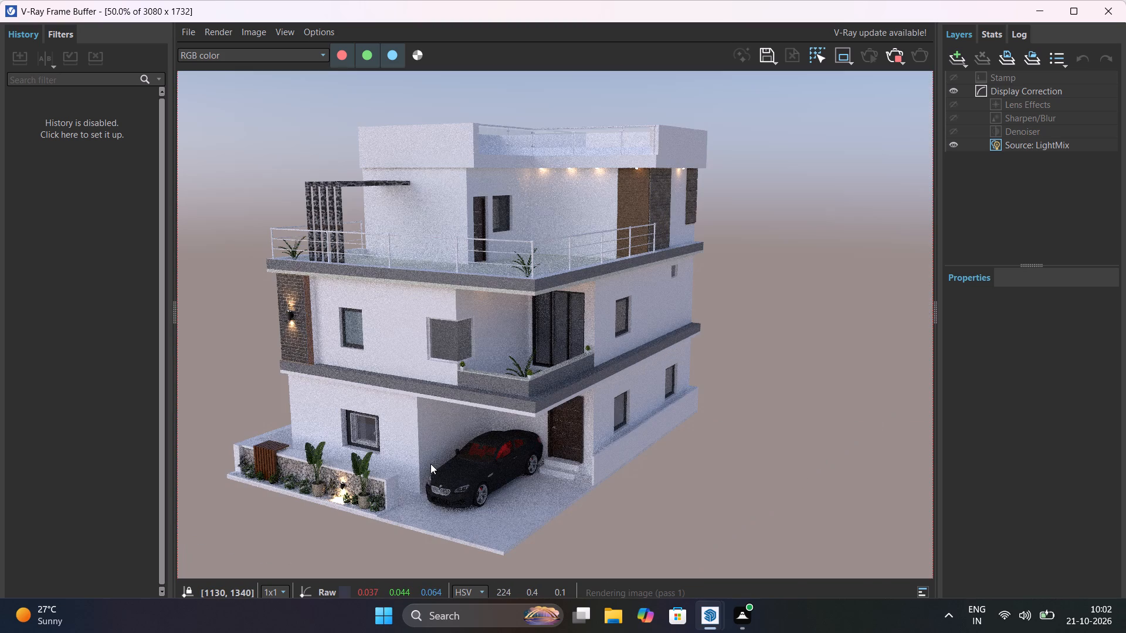
pyautogui.moveTo(642, 423); pyautogui.dragTo(632, 369, button='middle')
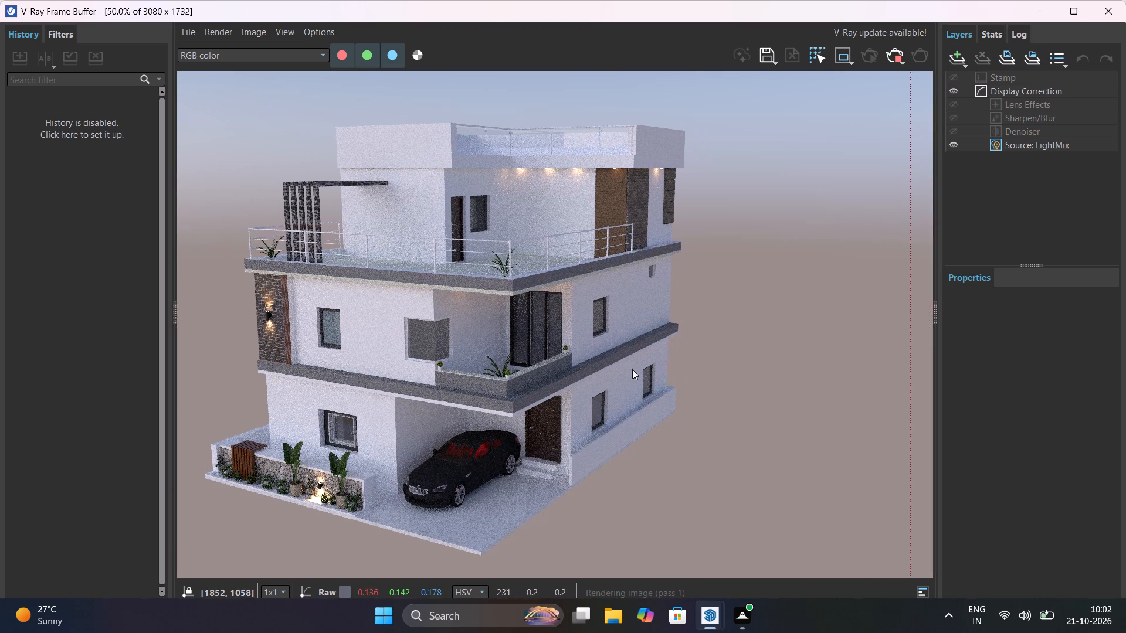
pyautogui.moveTo(632, 369); pyautogui.dragTo(728, 354, button='middle')
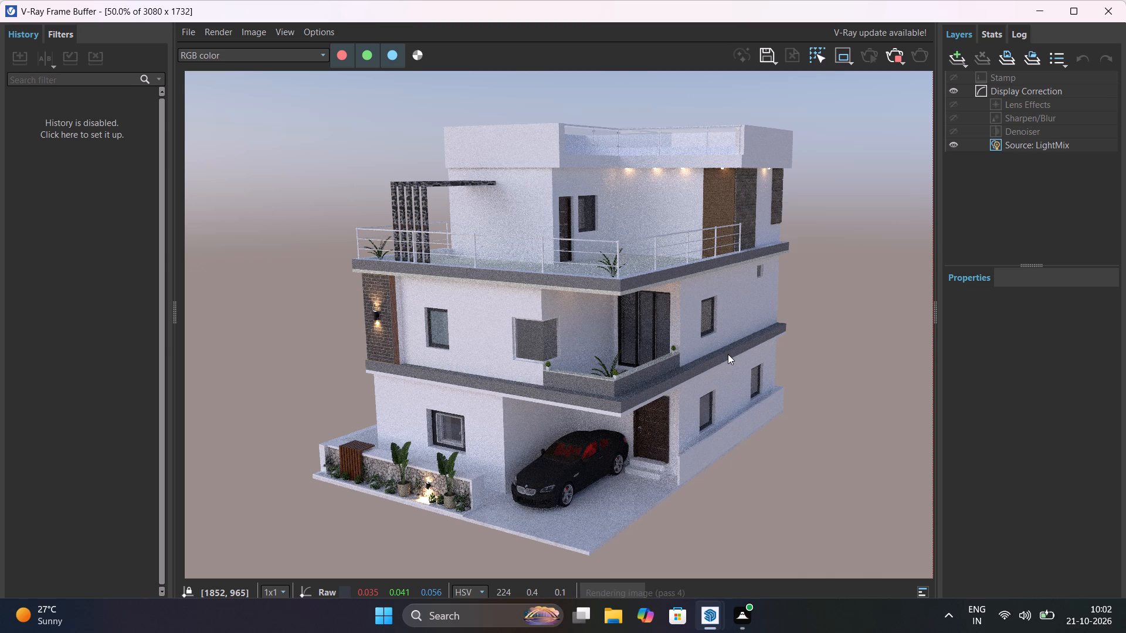
pyautogui.scroll(1, 728, 354)
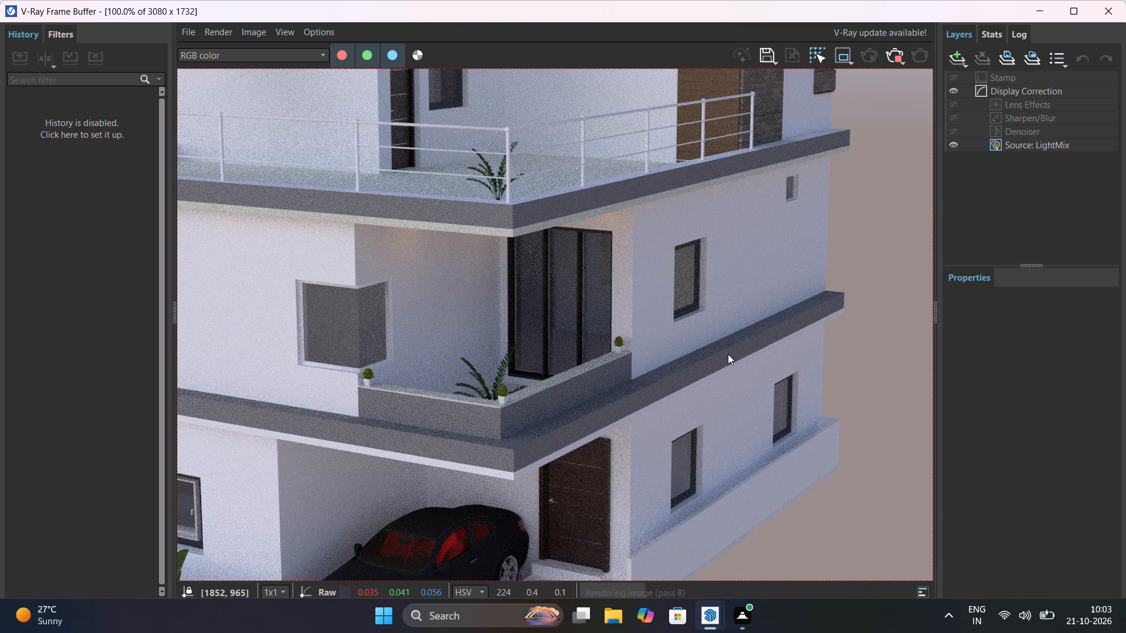
pyautogui.scroll(-1, 728, 354)
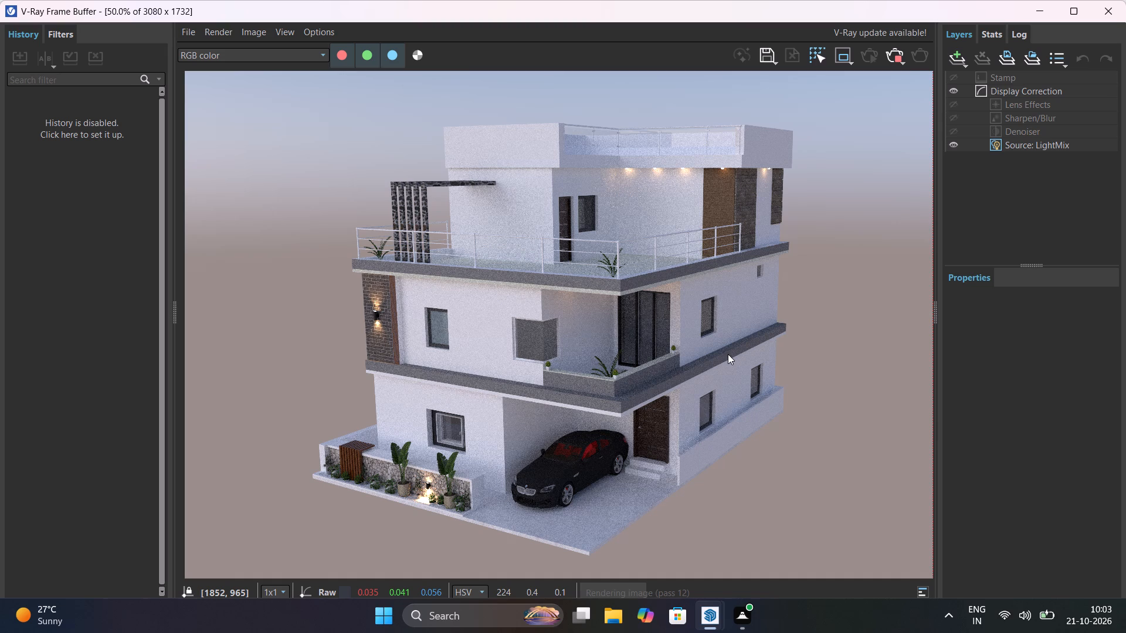
pyautogui.scroll(1, 728, 354)
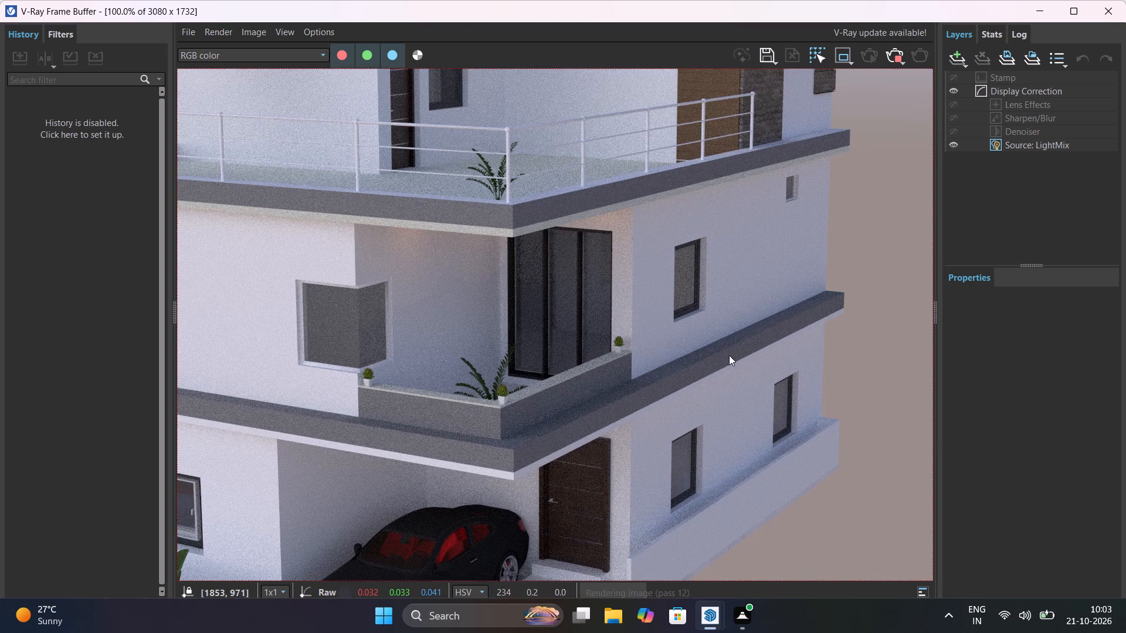
pyautogui.middleClick(729, 356)
pyautogui.moveTo(729, 355); pyautogui.dragTo(647, 479, button='middle')
pyautogui.scroll(-1, 693, 333)
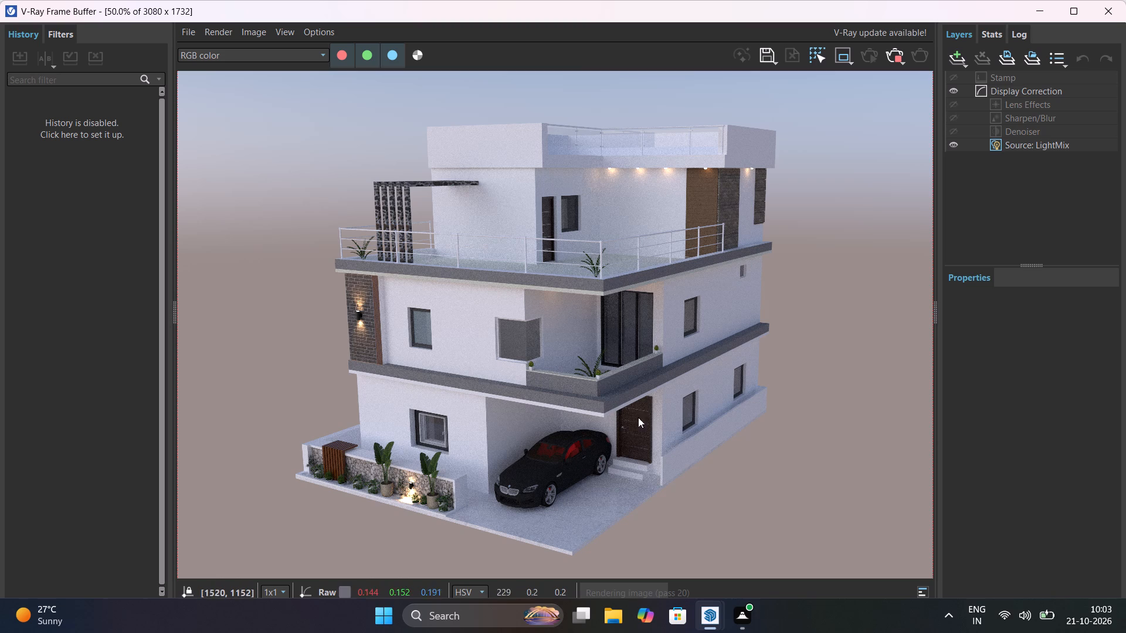
pyautogui.scroll(-1, 610, 414)
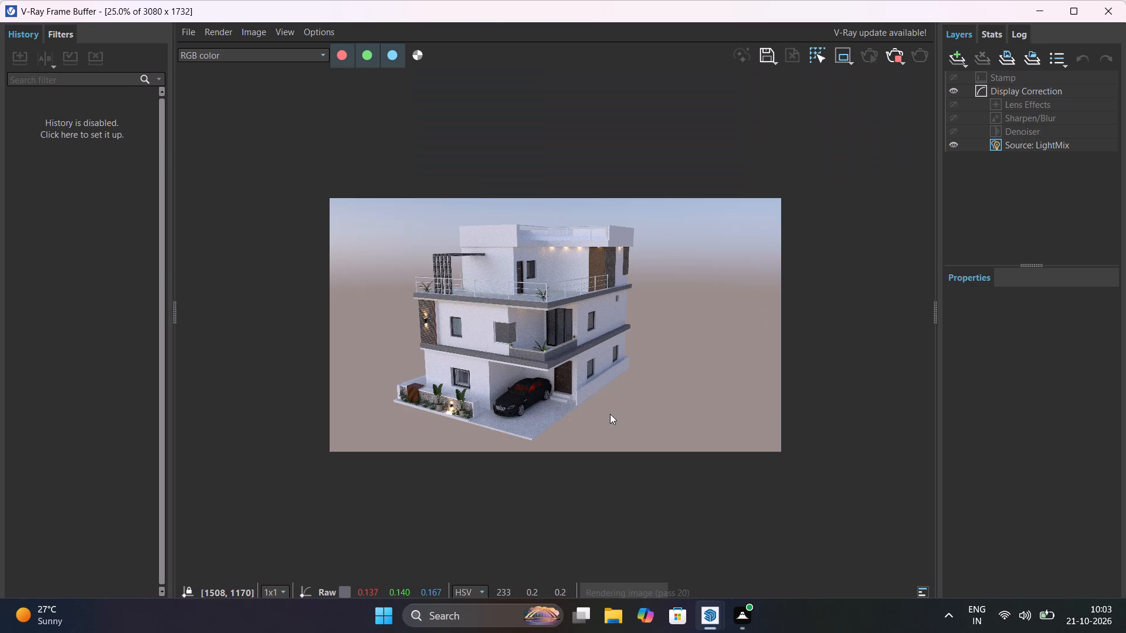
pyautogui.scroll(1, 542, 422)
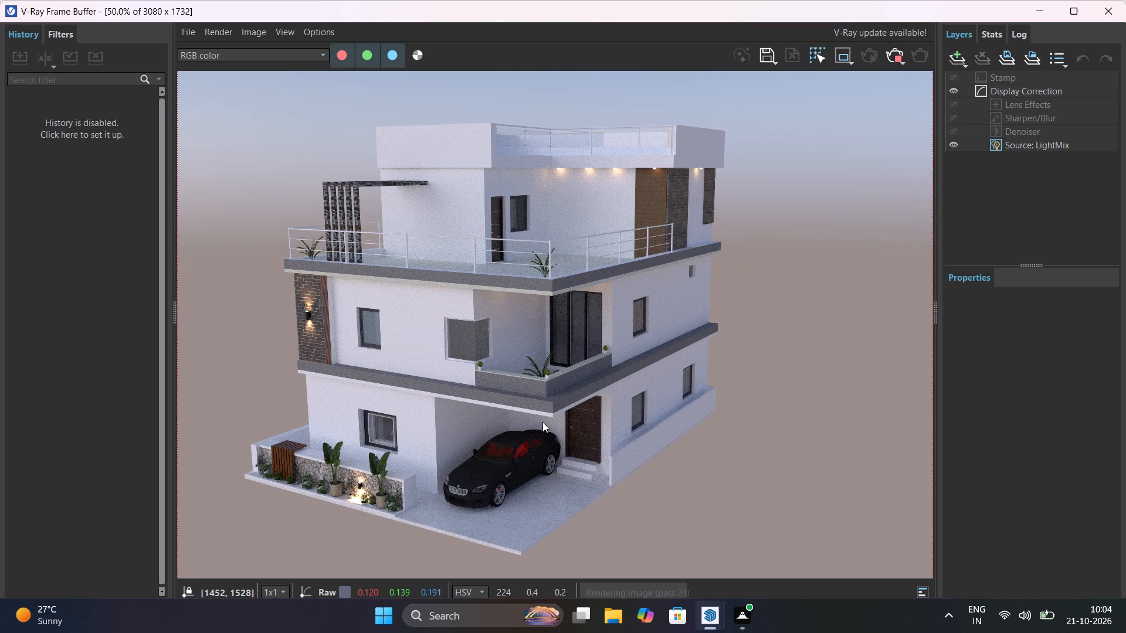
pyautogui.scroll(-1, 542, 422)
pyautogui.scroll(1, 542, 422)
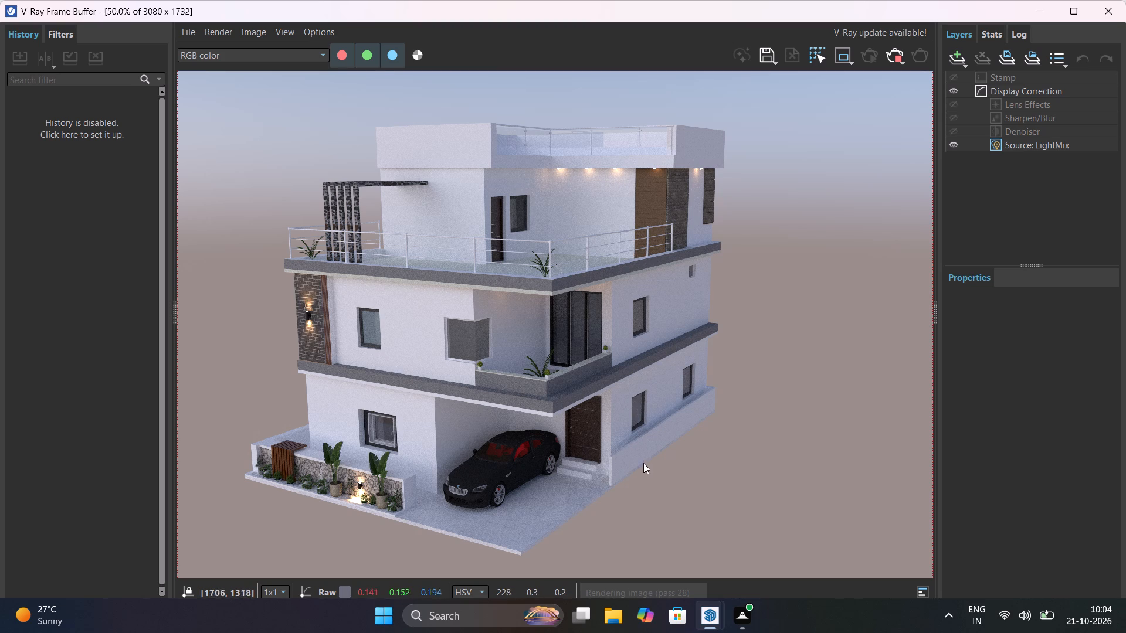
# Examine the rendered front planter wall with its lamp and plants, the ground-floor window and the parked car.
pyautogui.scroll(-1, 647, 464)
pyautogui.scroll(1, 647, 464)
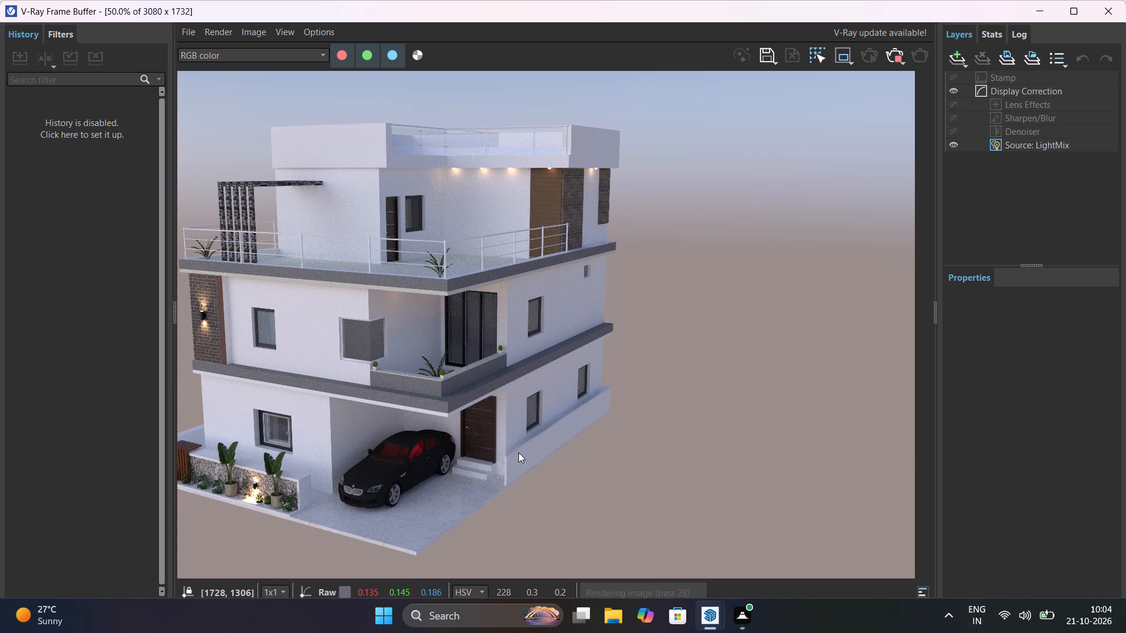
pyautogui.moveTo(518, 452); pyautogui.dragTo(677, 457, button='middle')
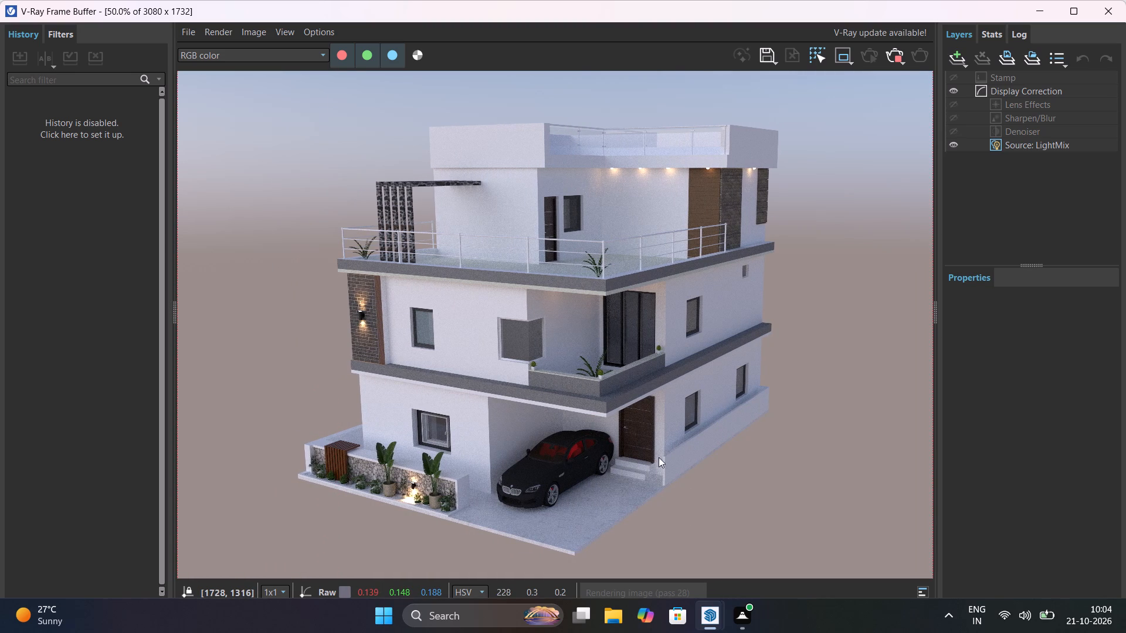
pyautogui.scroll(4, 413, 484)
pyautogui.scroll(-2, 413, 484)
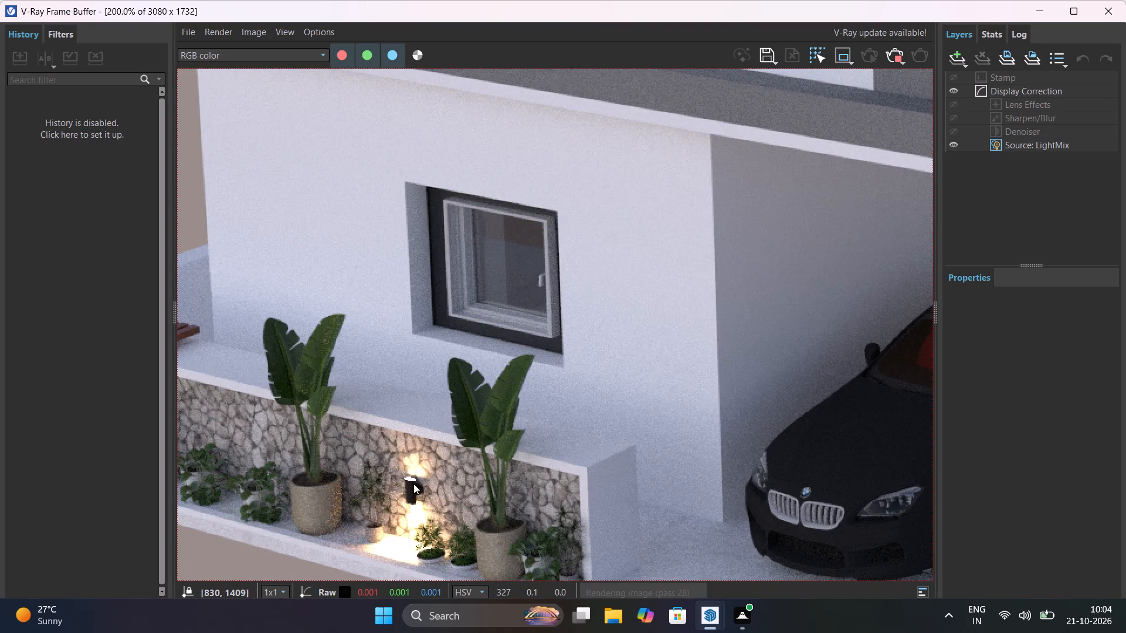
pyautogui.scroll(-2, 456, 486)
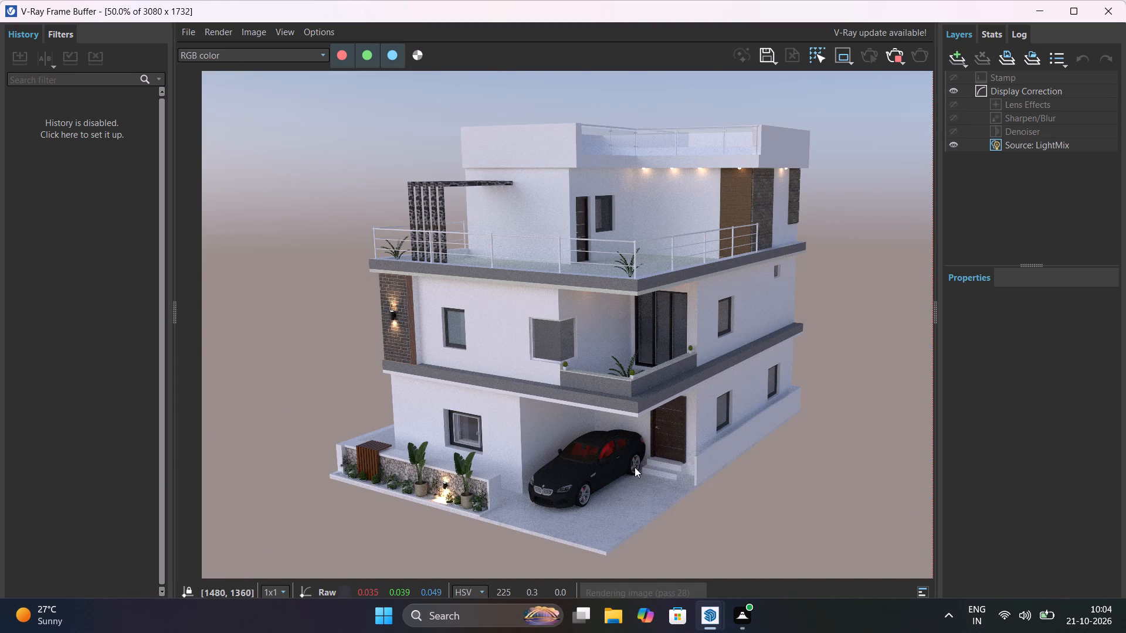
pyautogui.scroll(1, 633, 460)
pyautogui.scroll(-1, 633, 461)
pyautogui.moveTo(633, 461); pyautogui.dragTo(633, 501, button='middle')
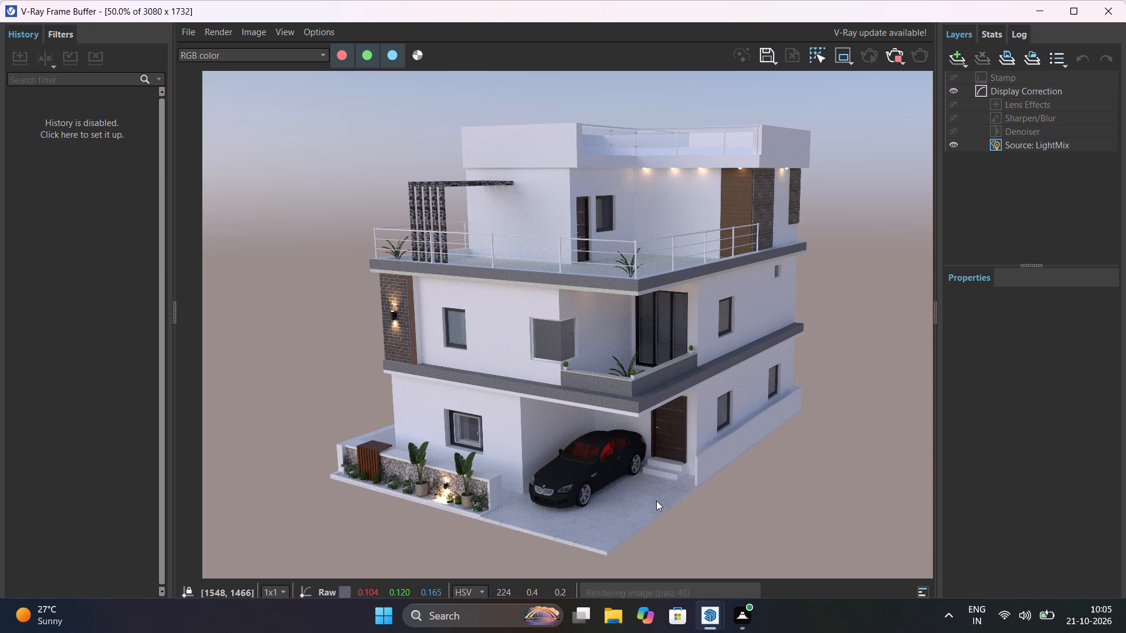
pyautogui.moveTo(713, 410); pyautogui.dragTo(755, 496, button='middle')
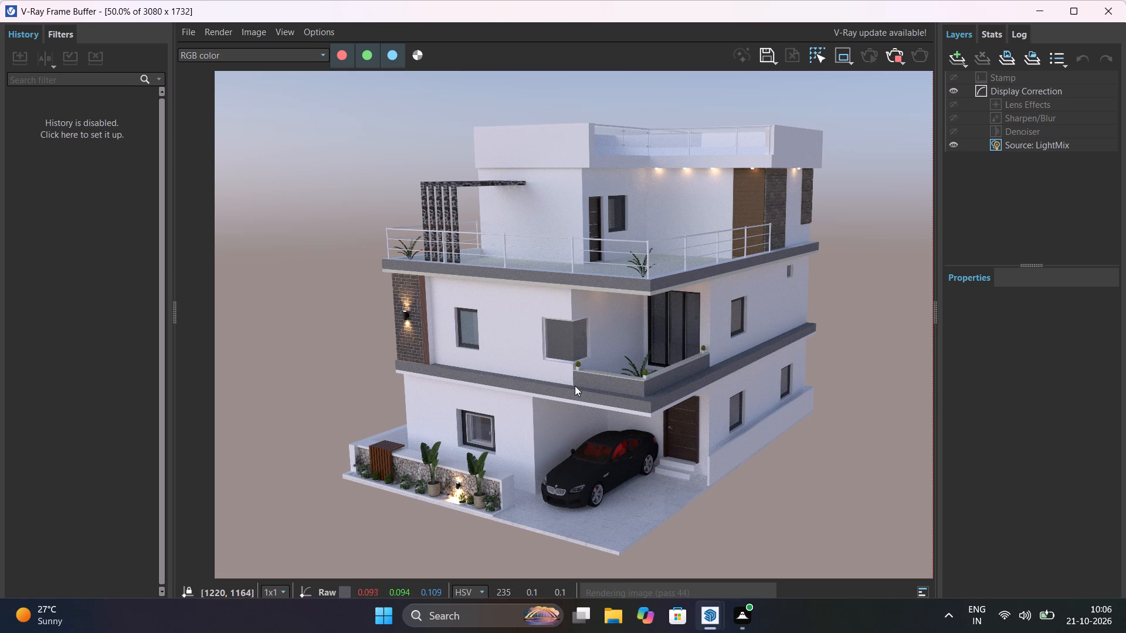
# Examine the rendered brick accent wall with its wall lamp and wooden strips on the first floor.
pyautogui.scroll(1, 575, 341)
pyautogui.scroll(-1, 575, 341)
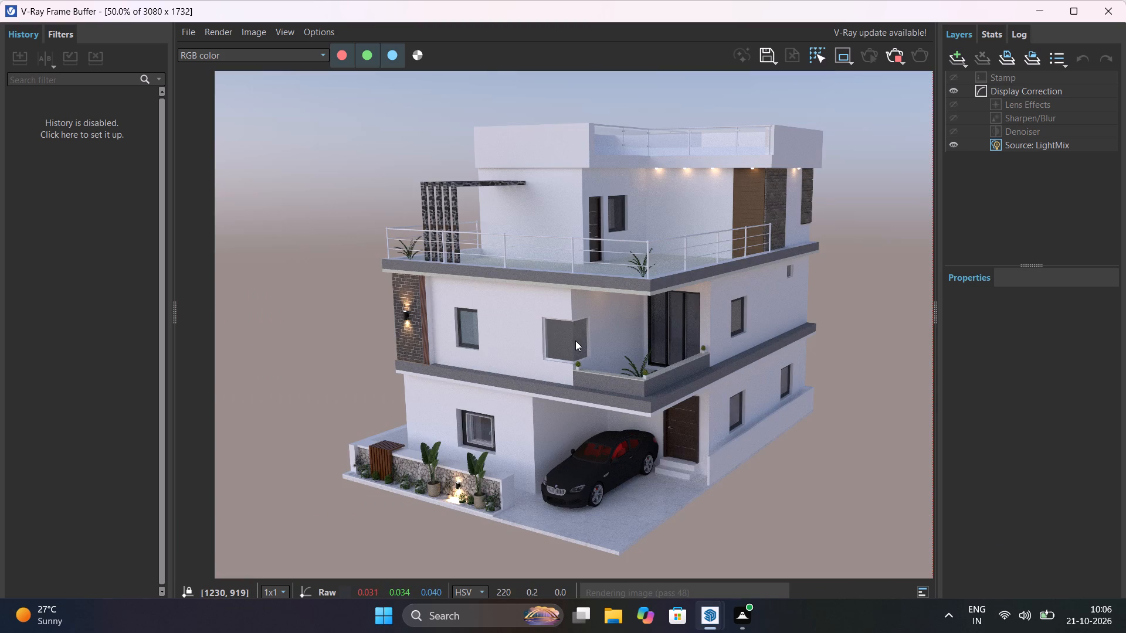
pyautogui.moveTo(738, 489); pyautogui.dragTo(644, 482, button='middle')
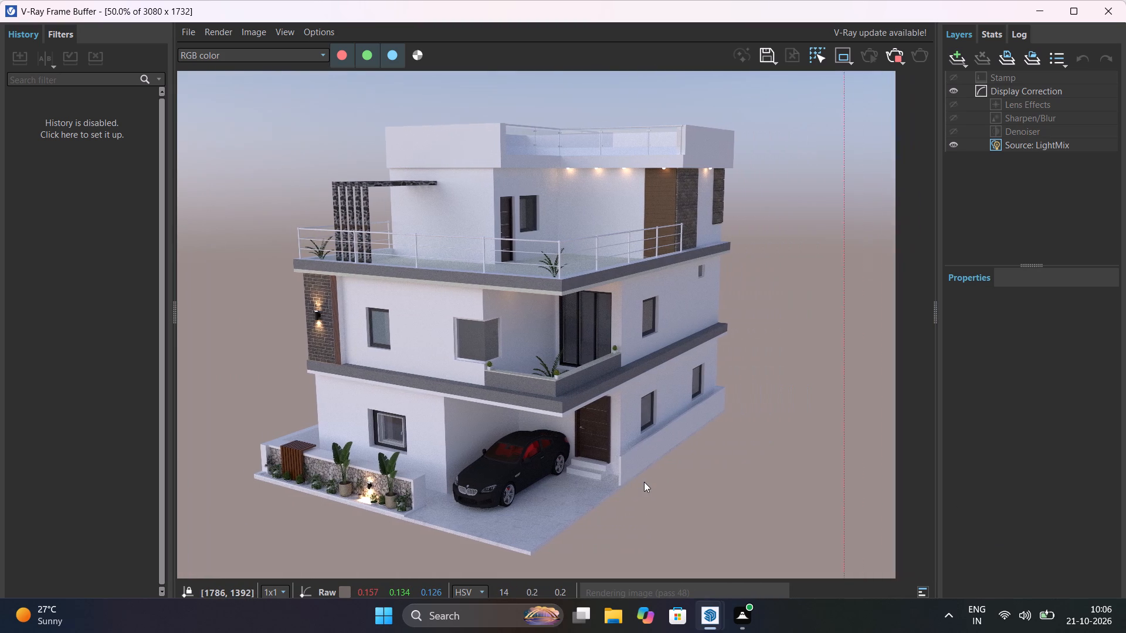
pyautogui.moveTo(644, 482); pyautogui.dragTo(671, 489, button='middle')
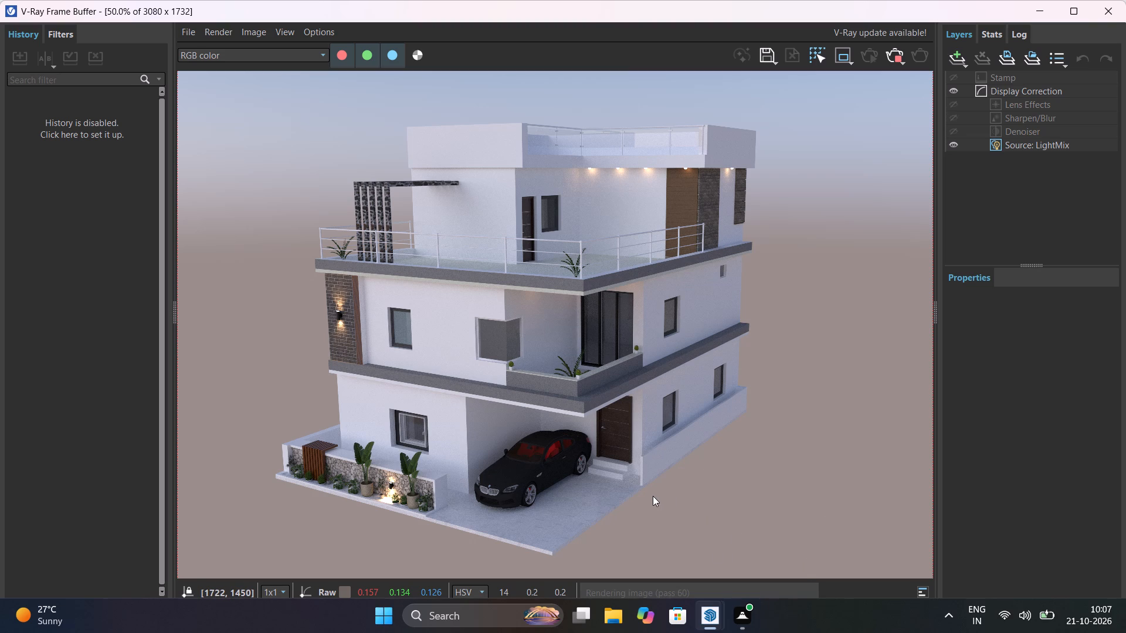
pyautogui.scroll(2, 349, 297)
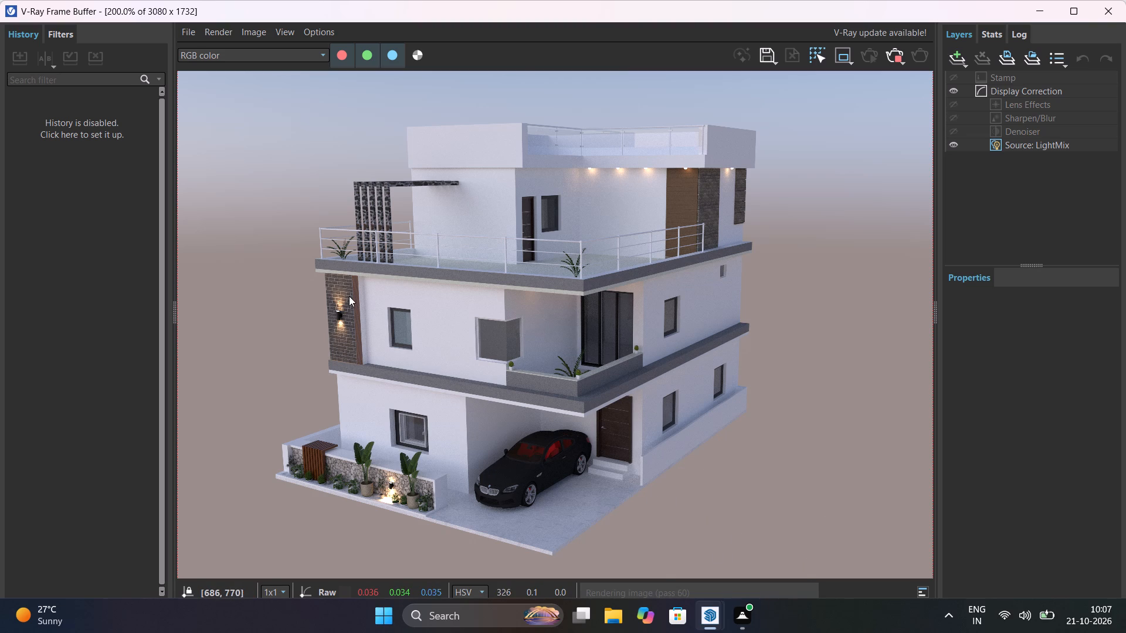
pyautogui.scroll(2, 349, 296)
pyautogui.scroll(-1, 381, 301)
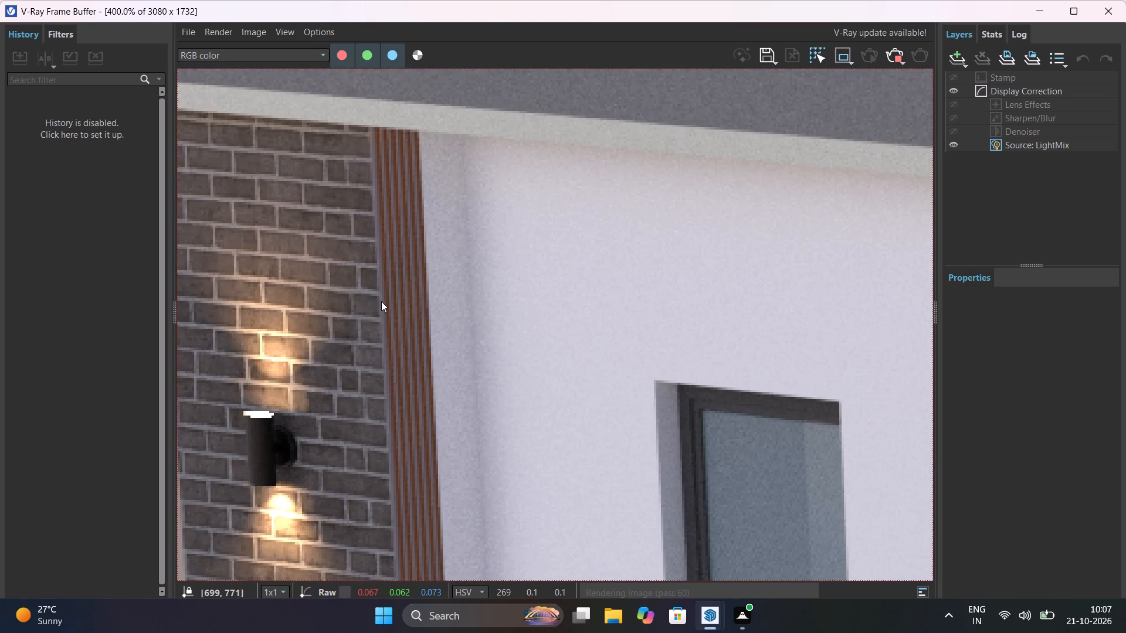
pyautogui.scroll(-3, 381, 301)
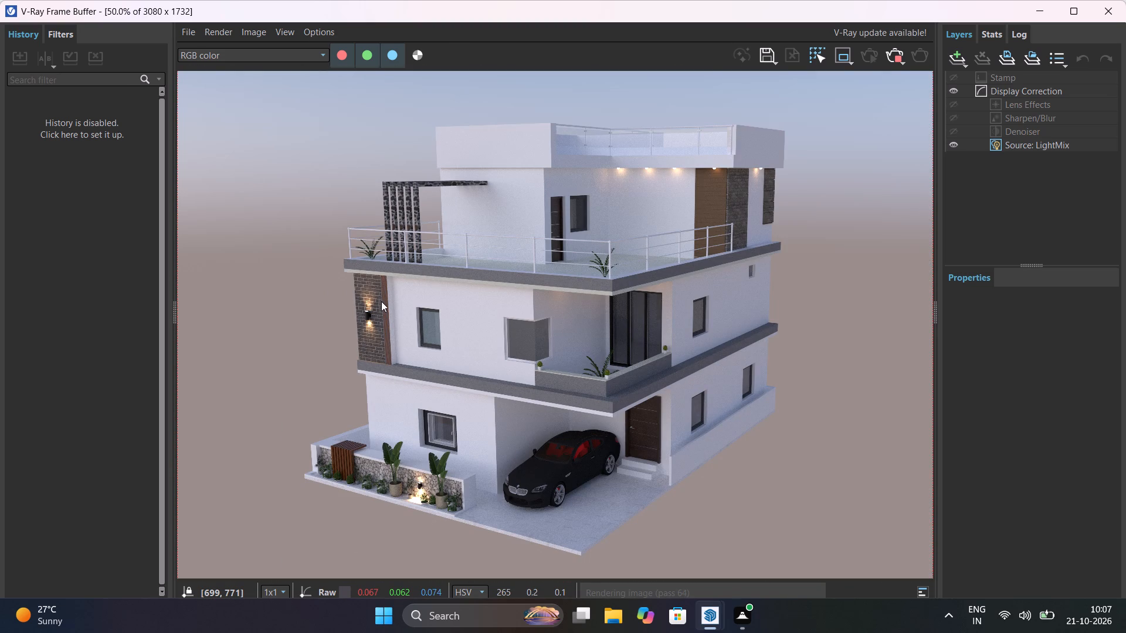
pyautogui.middleClick(413, 322)
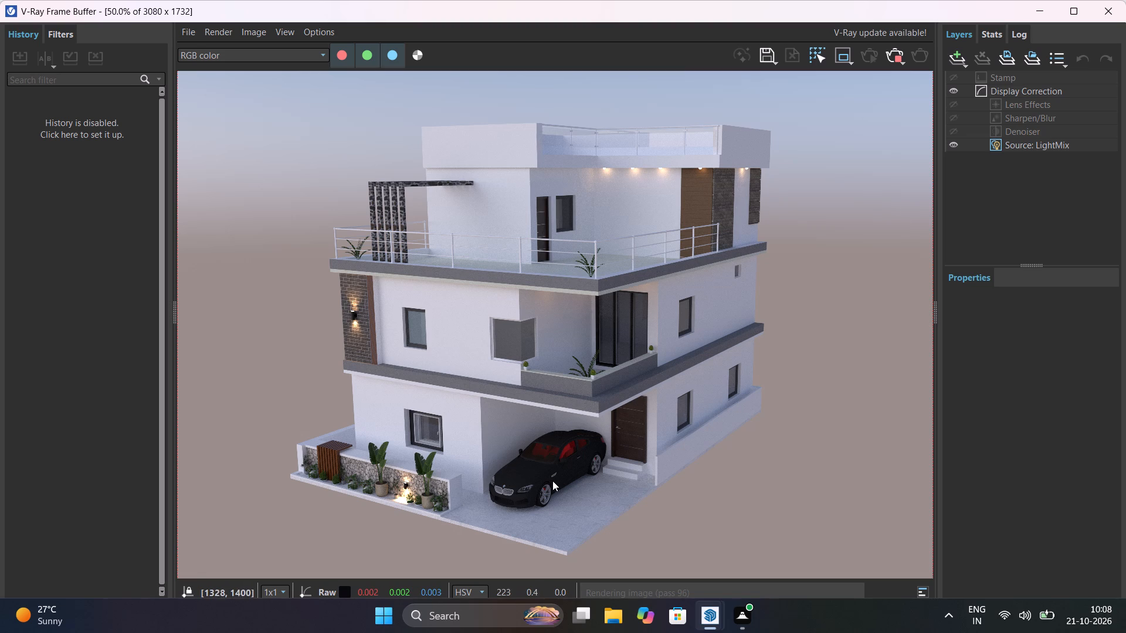
# Examine the rendered first-floor corner window and balcony, and review the overall image as the render refines.
pyautogui.scroll(2, 707, 311)
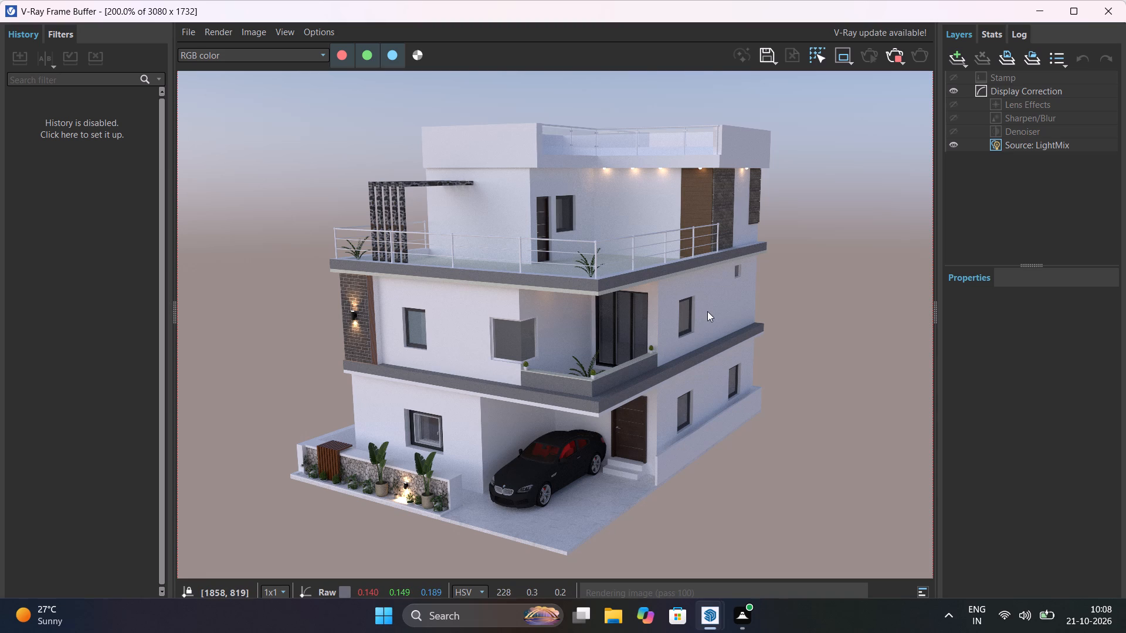
pyautogui.scroll(1, 704, 335)
pyautogui.scroll(-4, 692, 351)
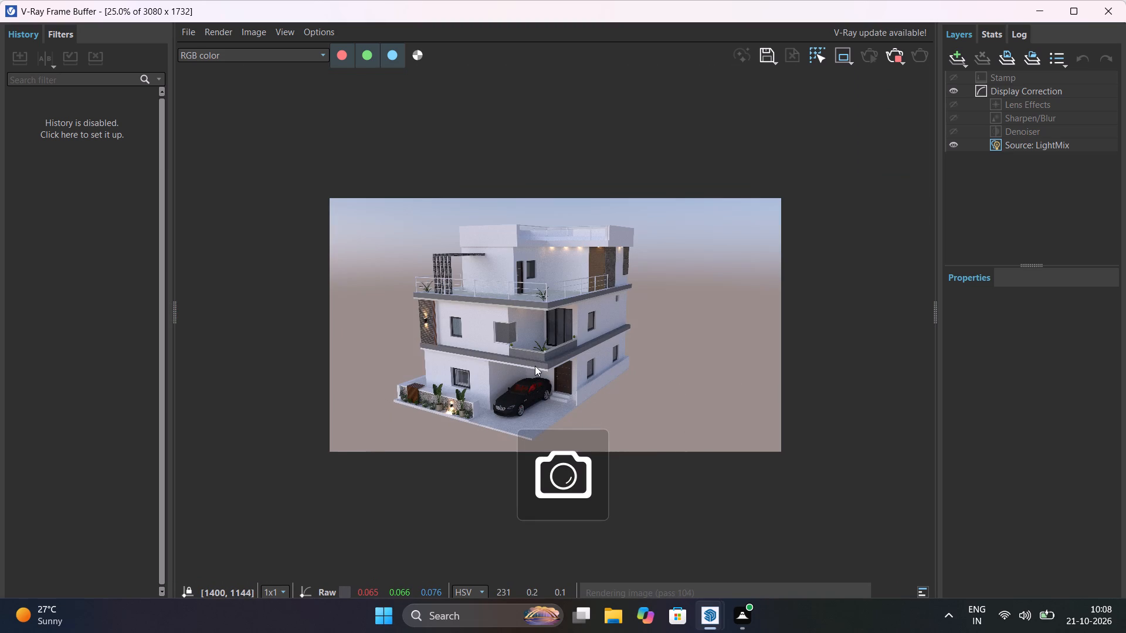
pyautogui.scroll(1, 535, 366)
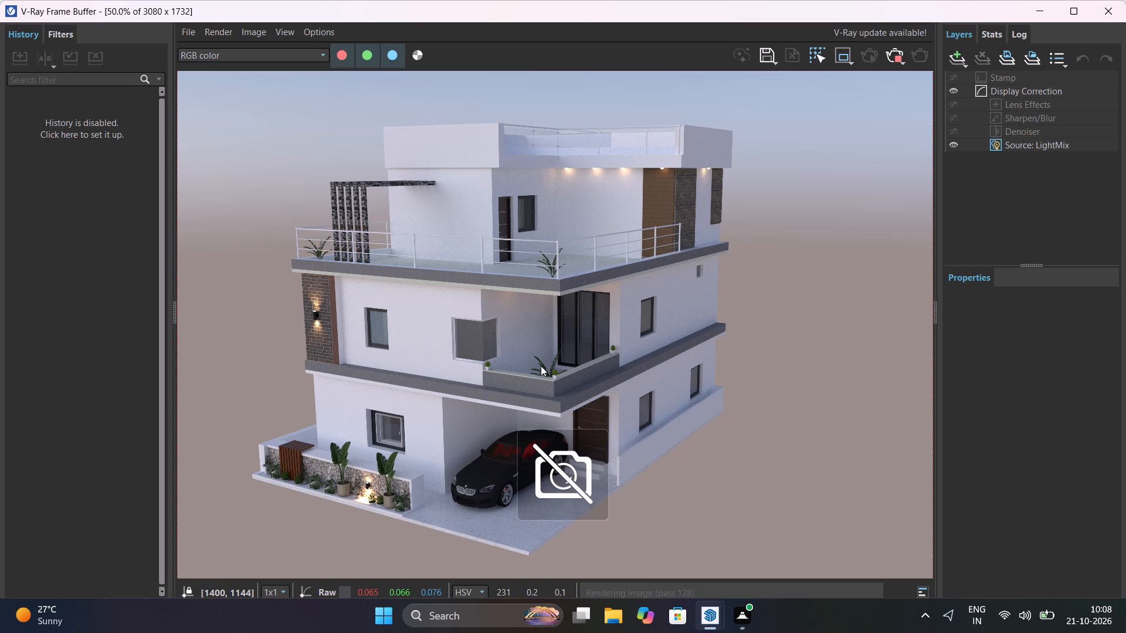
pyautogui.scroll(2, 446, 326)
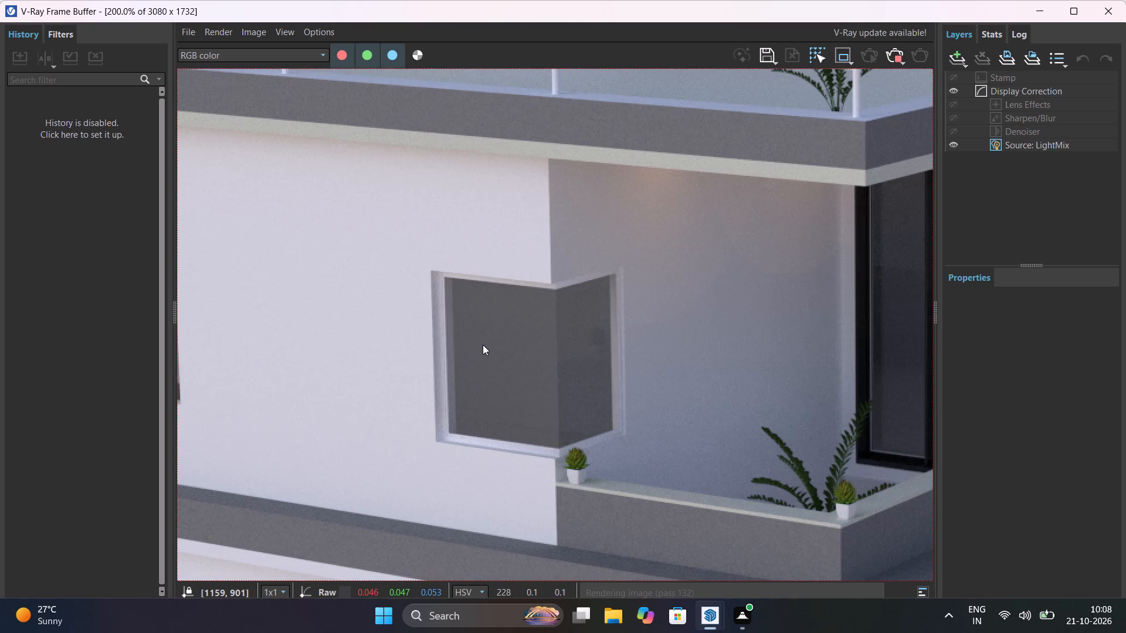
pyautogui.scroll(-1, 491, 360)
pyautogui.scroll(-1, 581, 452)
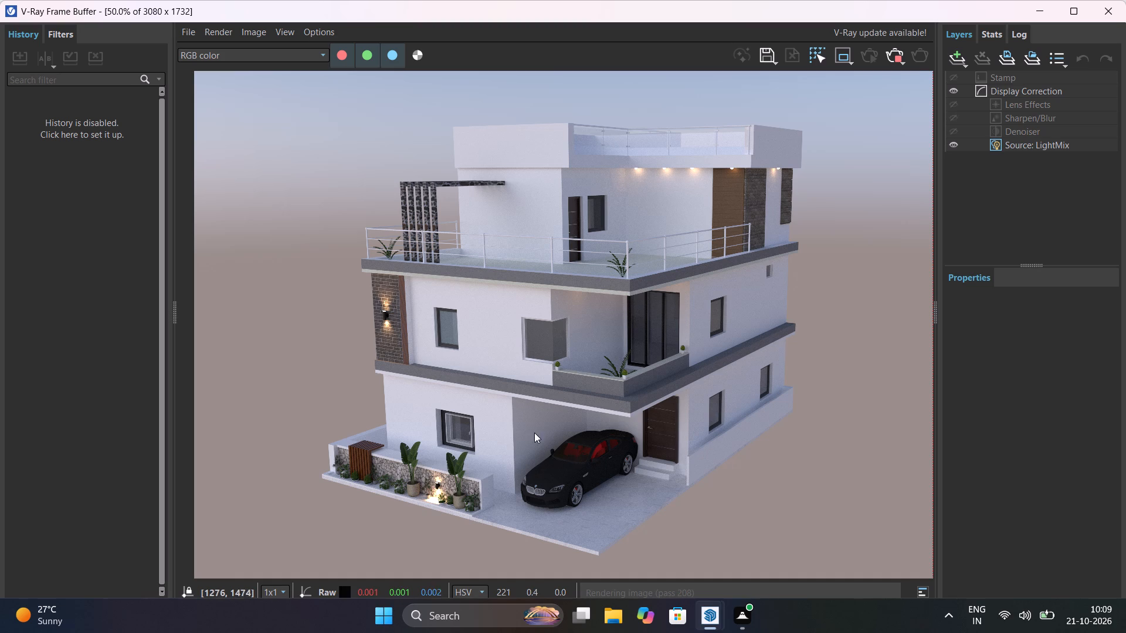
pyautogui.scroll(-1, 399, 499)
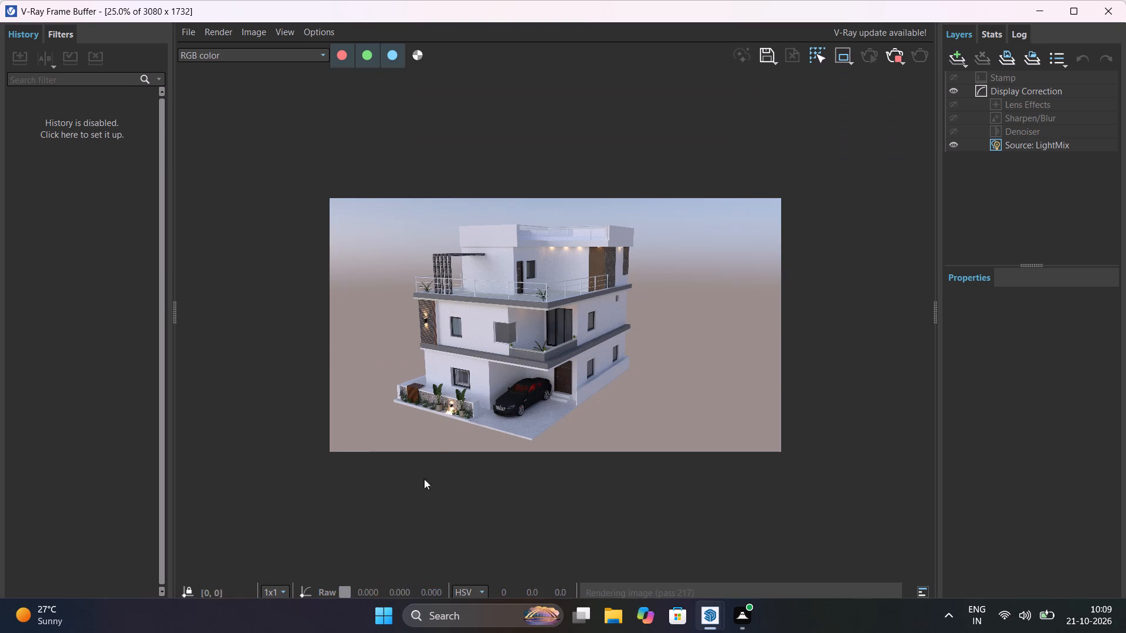
pyautogui.scroll(1, 530, 318)
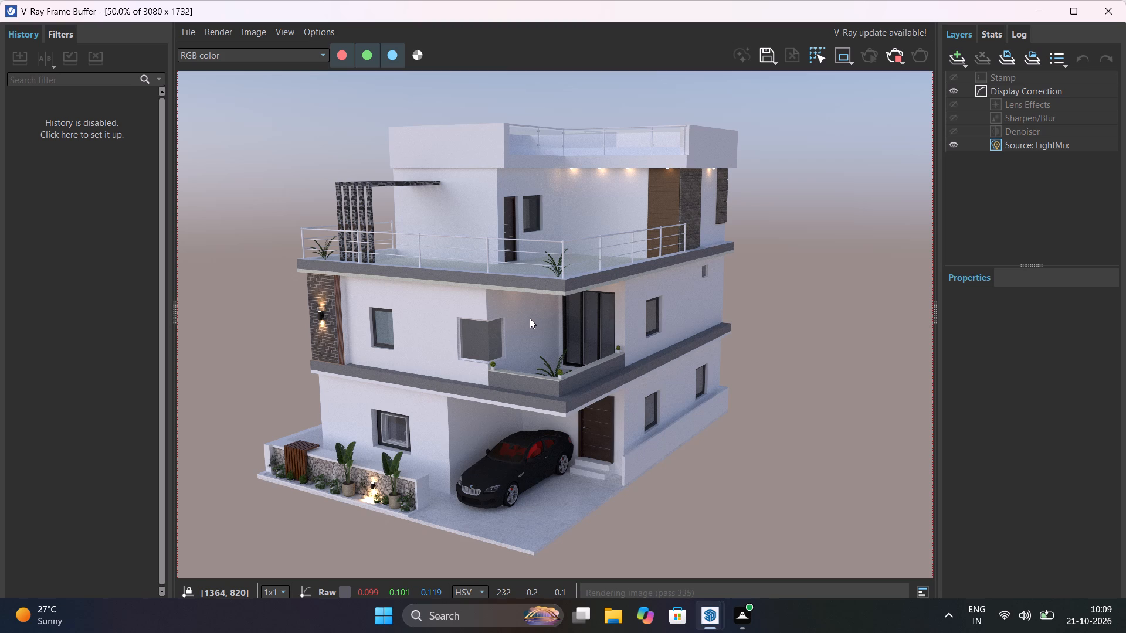
# Inspect the finished denoised render of the whole house, with a closer look at the first-floor front wall and corner window.
pyautogui.scroll(-1, 534, 324)
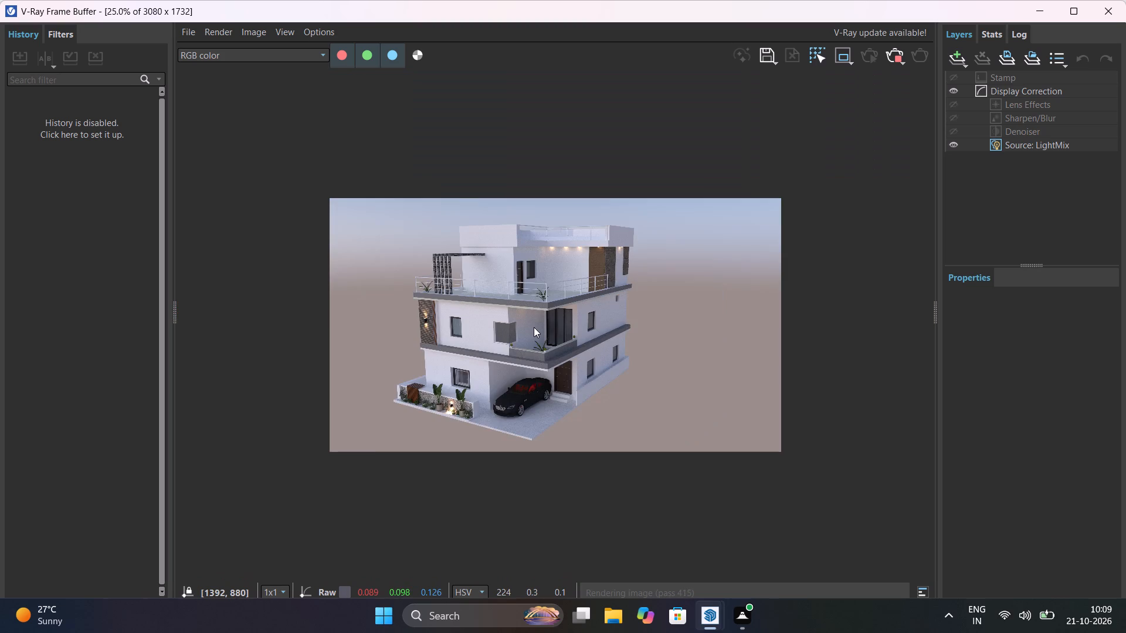
pyautogui.scroll(1, 534, 327)
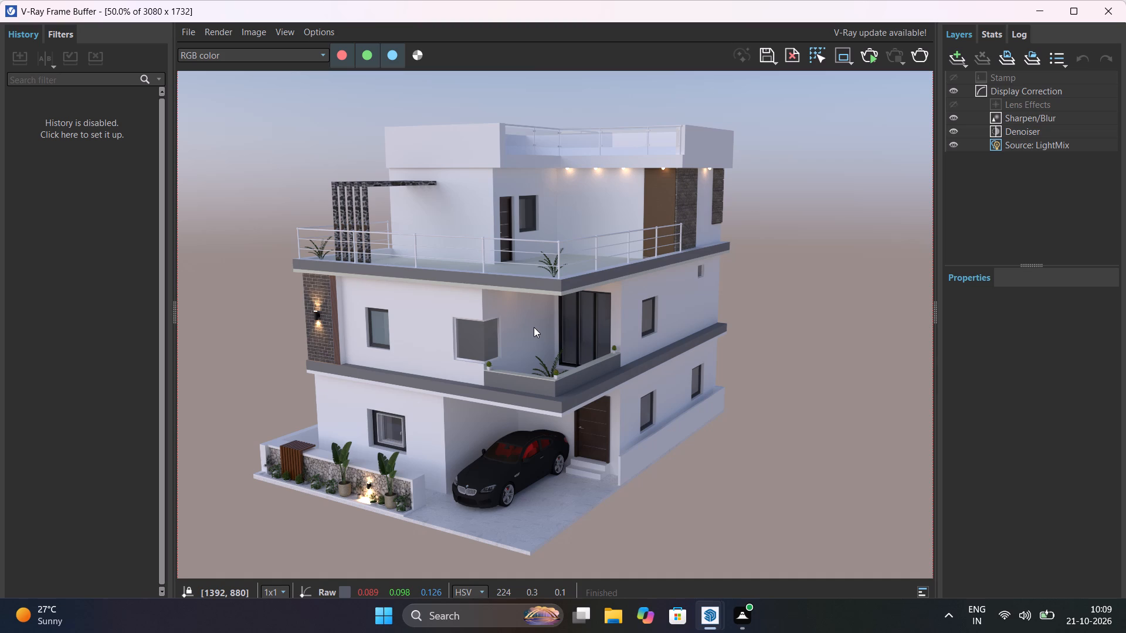
pyautogui.scroll(2, 428, 287)
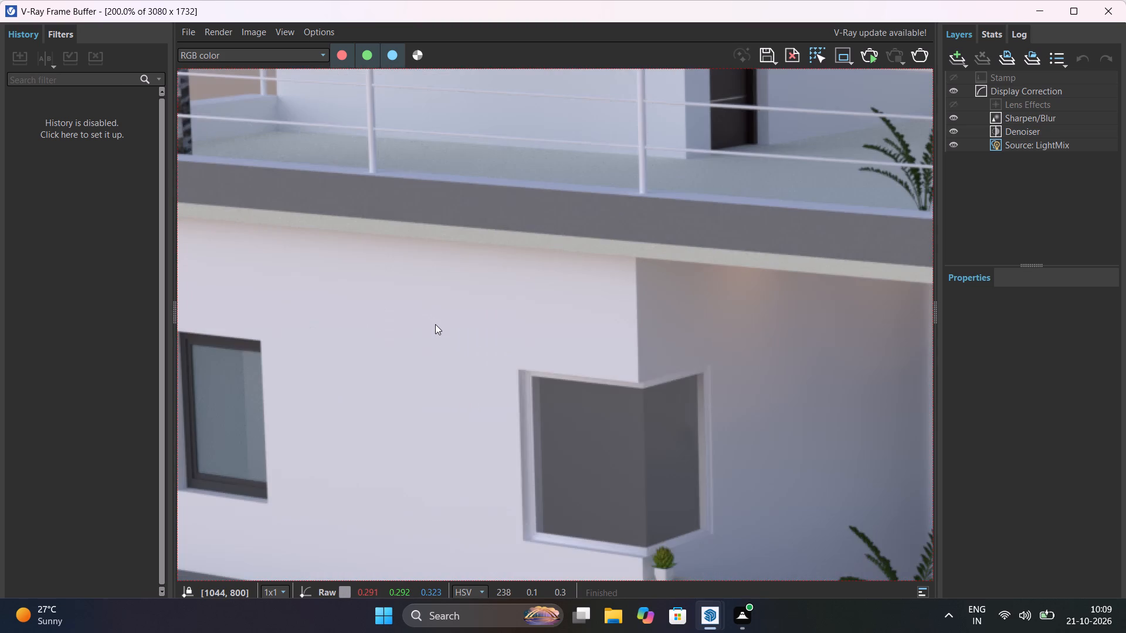
pyautogui.scroll(-2, 435, 324)
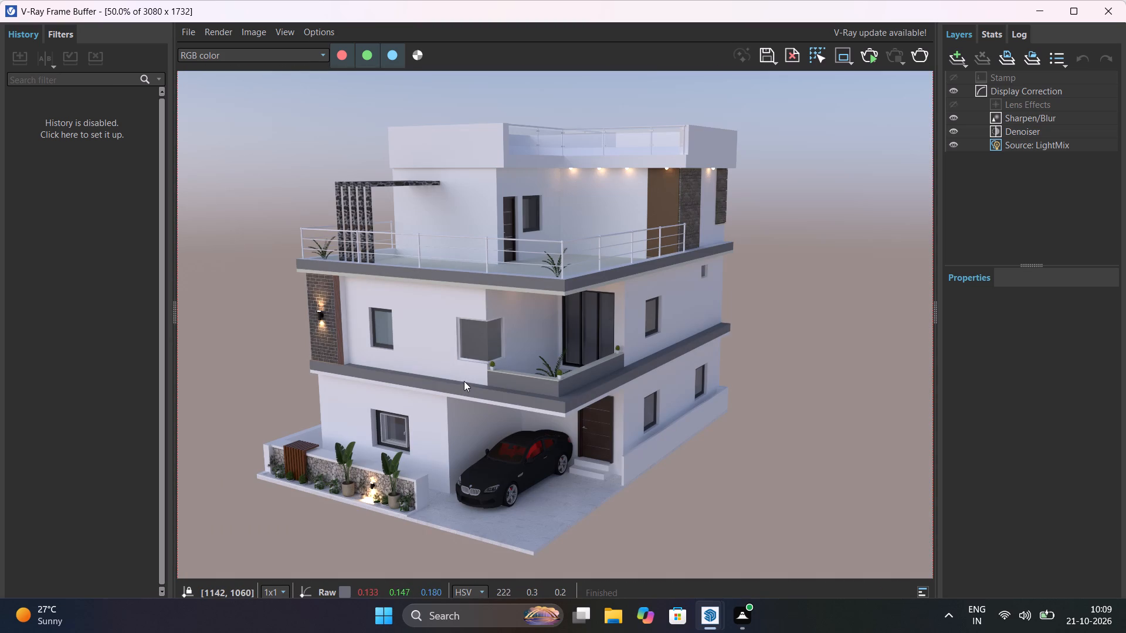
pyautogui.scroll(-1, 473, 374)
pyautogui.moveTo(468, 366); pyautogui.dragTo(479, 341, button='middle')
pyautogui.scroll(1, 481, 342)
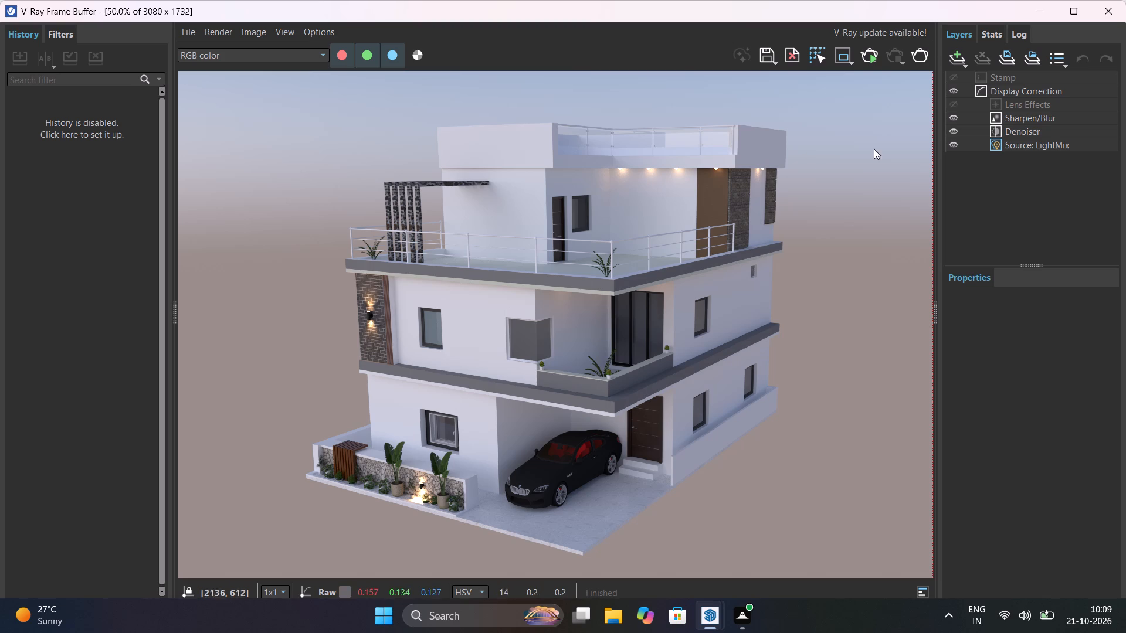
# Restart the V-Ray render of the house and close the frame buffer.
pyautogui.click(868, 53)
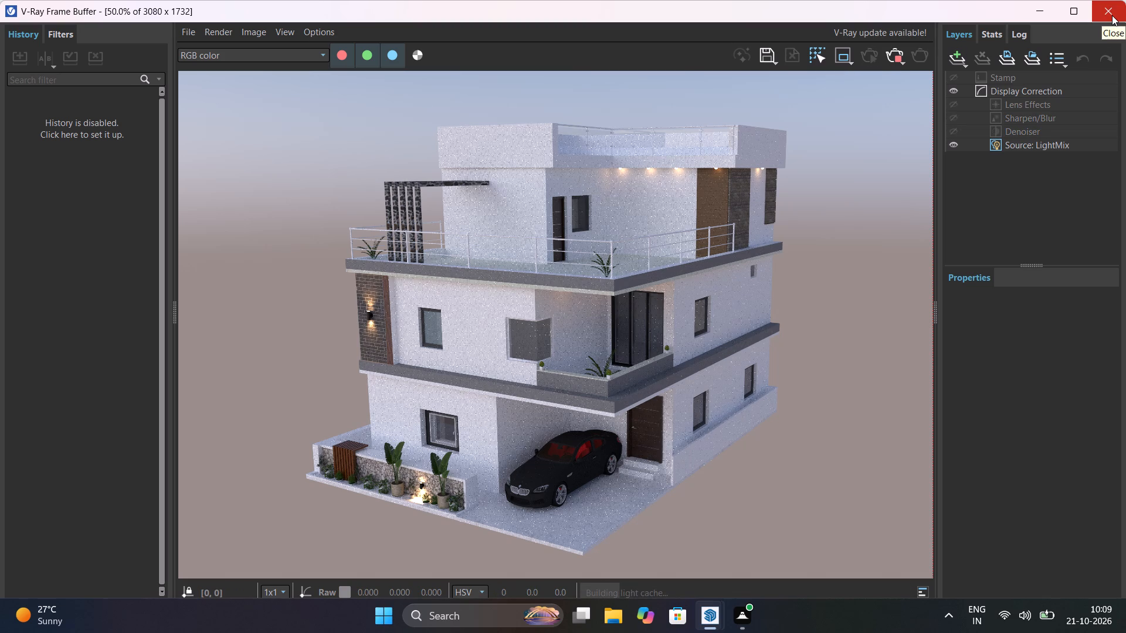
pyautogui.click(1112, 15)
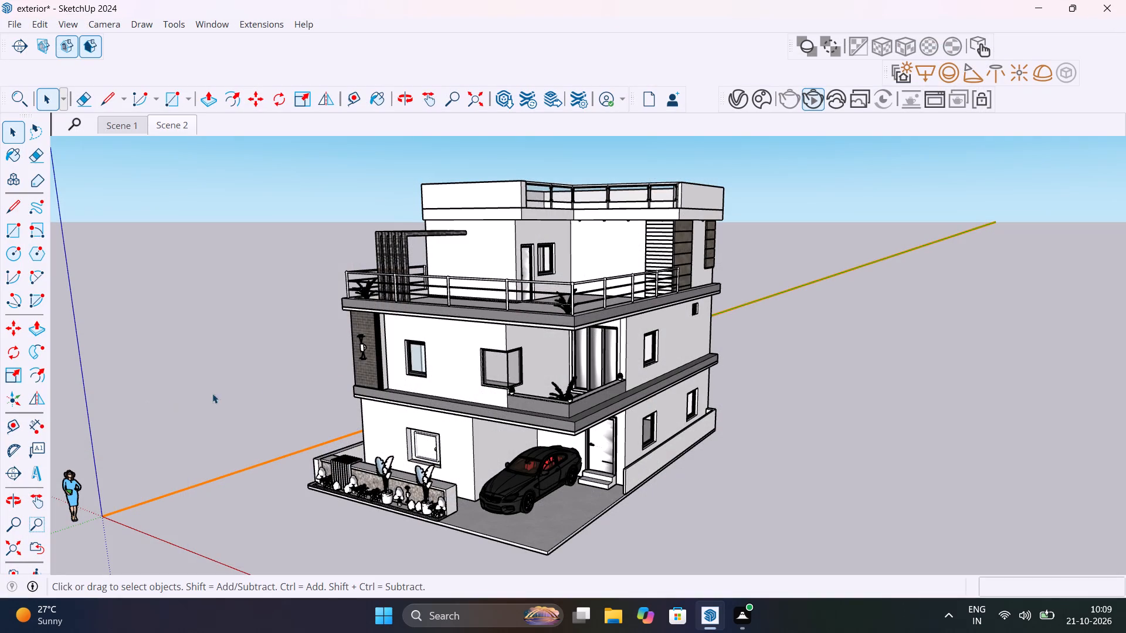
# Examine the second-floor terrace from several angles, checking its floor face inside the slab group, and return to the overall house view.
pyautogui.scroll(4, 481, 338)
pyautogui.moveTo(497, 329); pyautogui.dragTo(463, 457, button='middle')
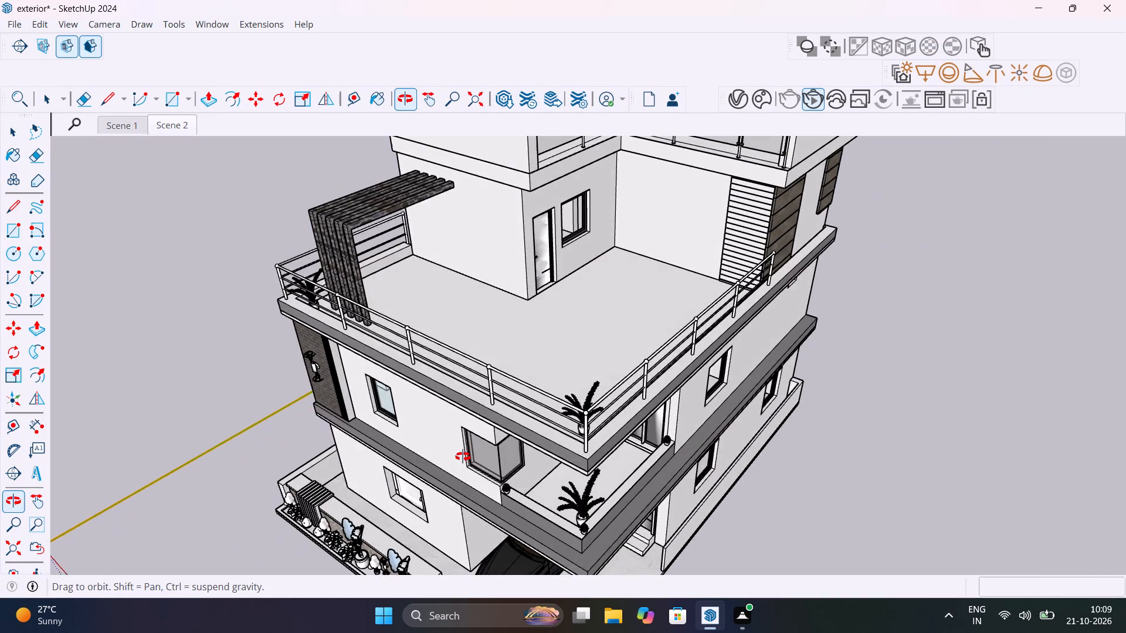
pyautogui.moveTo(463, 457); pyautogui.dragTo(463, 560, button='middle')
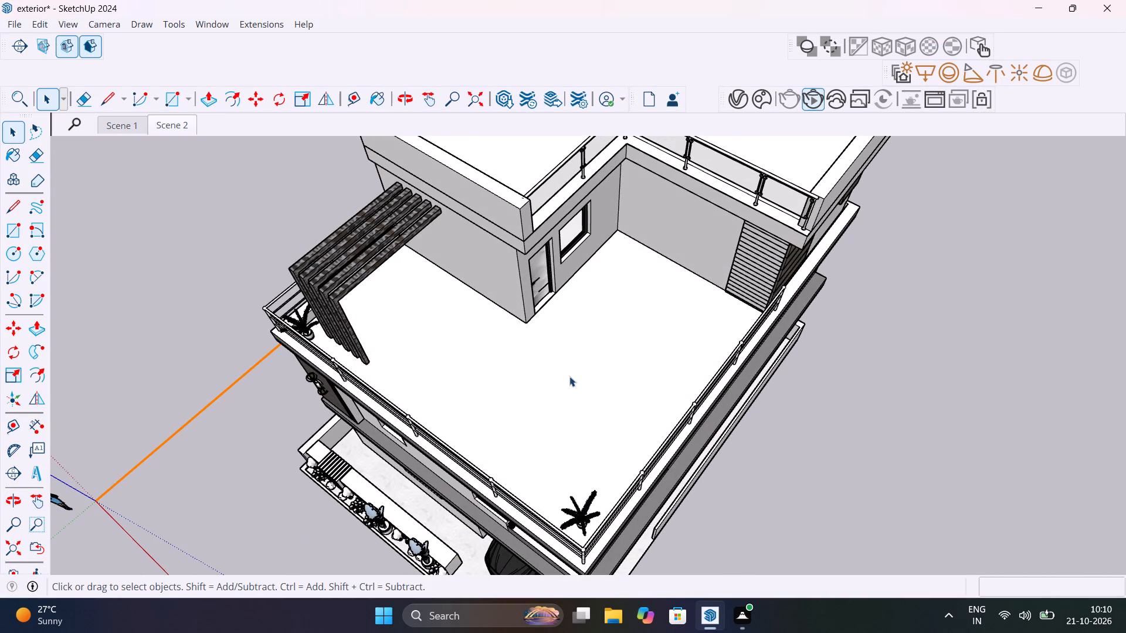
pyautogui.click(585, 388)
pyautogui.doubleClick(585, 388)
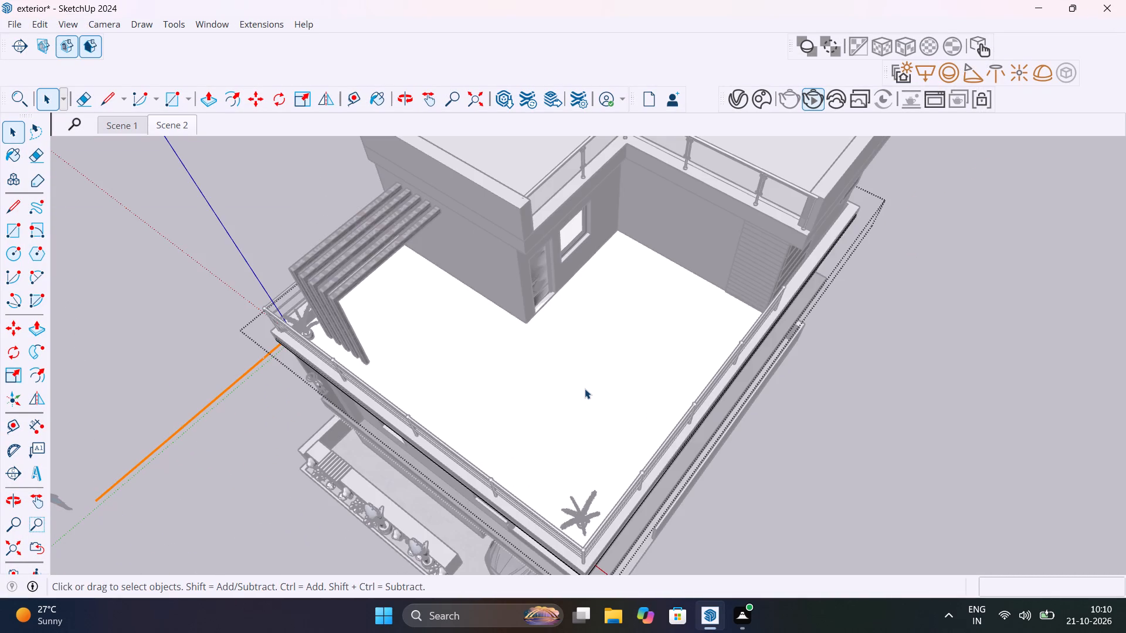
pyautogui.click(585, 389)
pyautogui.click(585, 389)
pyautogui.click(585, 389)
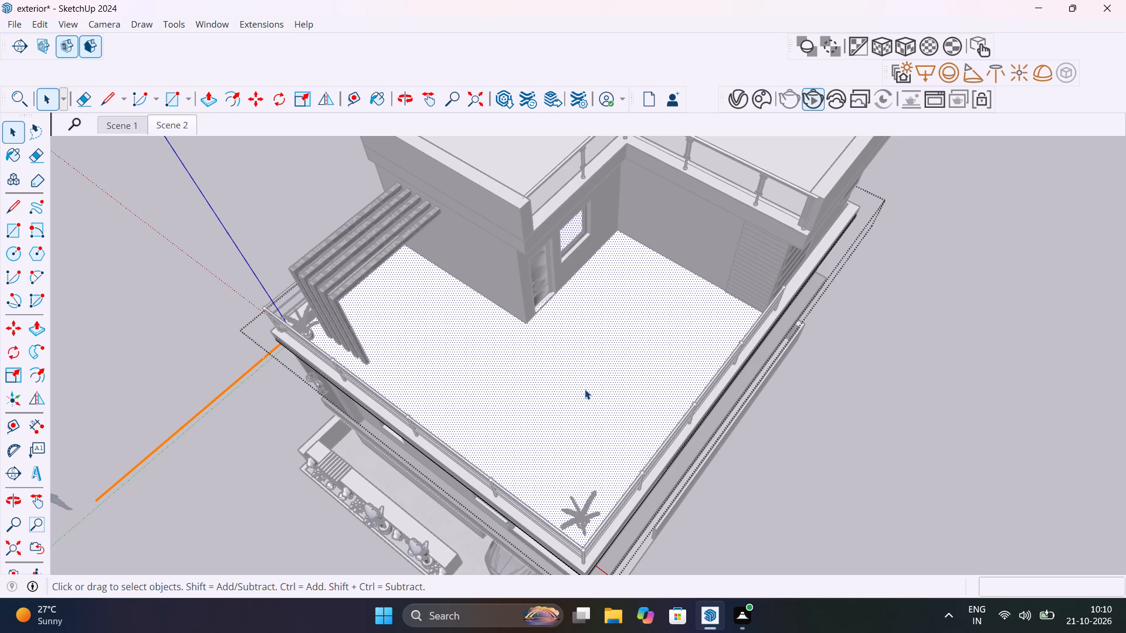
pyautogui.moveTo(651, 423); pyautogui.dragTo(463, 307, button='middle')
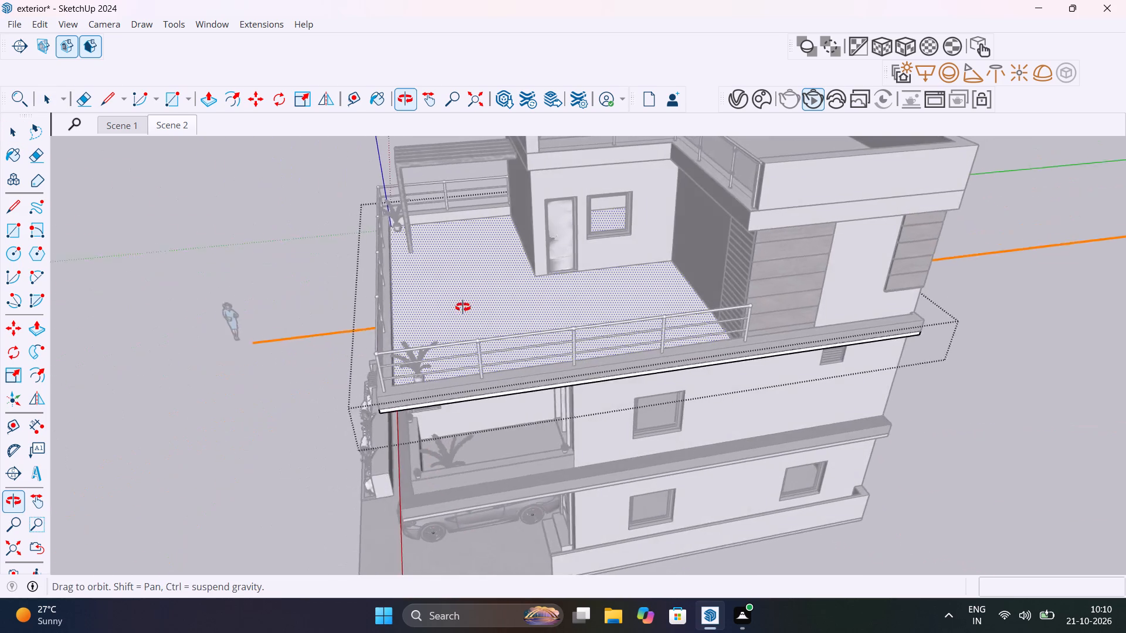
pyautogui.moveTo(463, 307); pyautogui.dragTo(783, 299, button='middle')
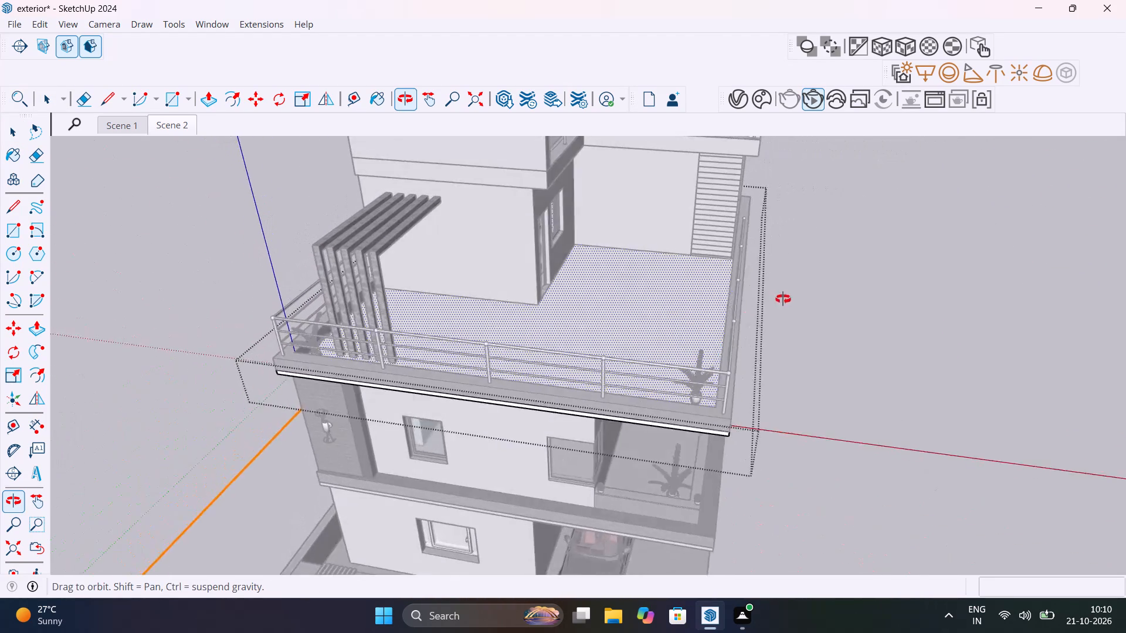
pyautogui.moveTo(783, 299); pyautogui.dragTo(531, 254, button='middle')
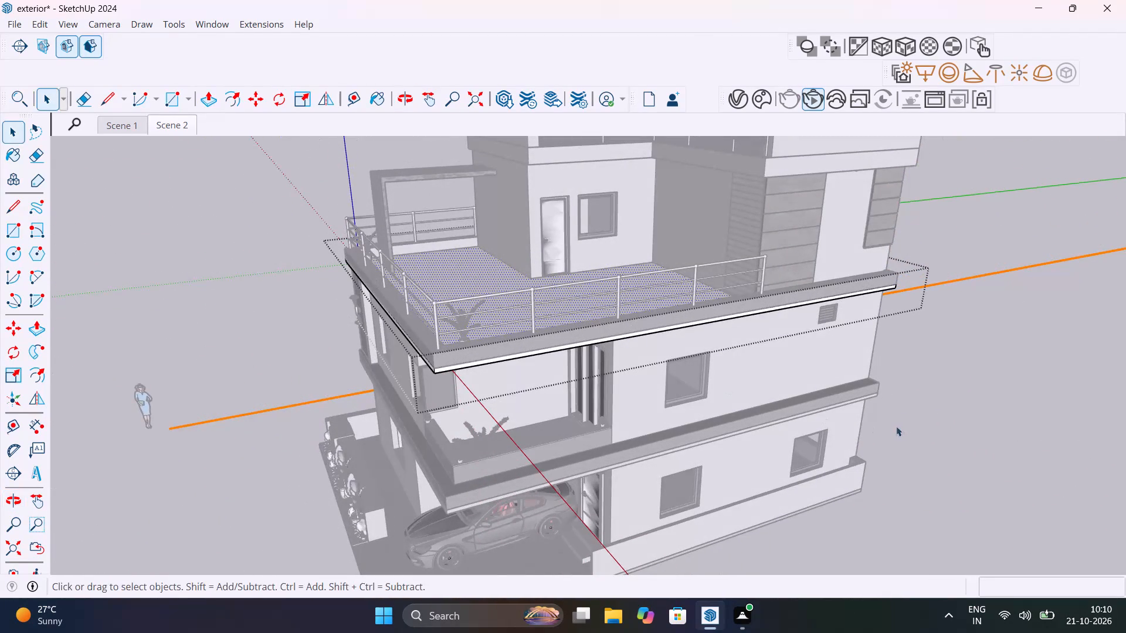
pyautogui.click(987, 419)
pyautogui.moveTo(628, 277); pyautogui.dragTo(643, 439, button='middle')
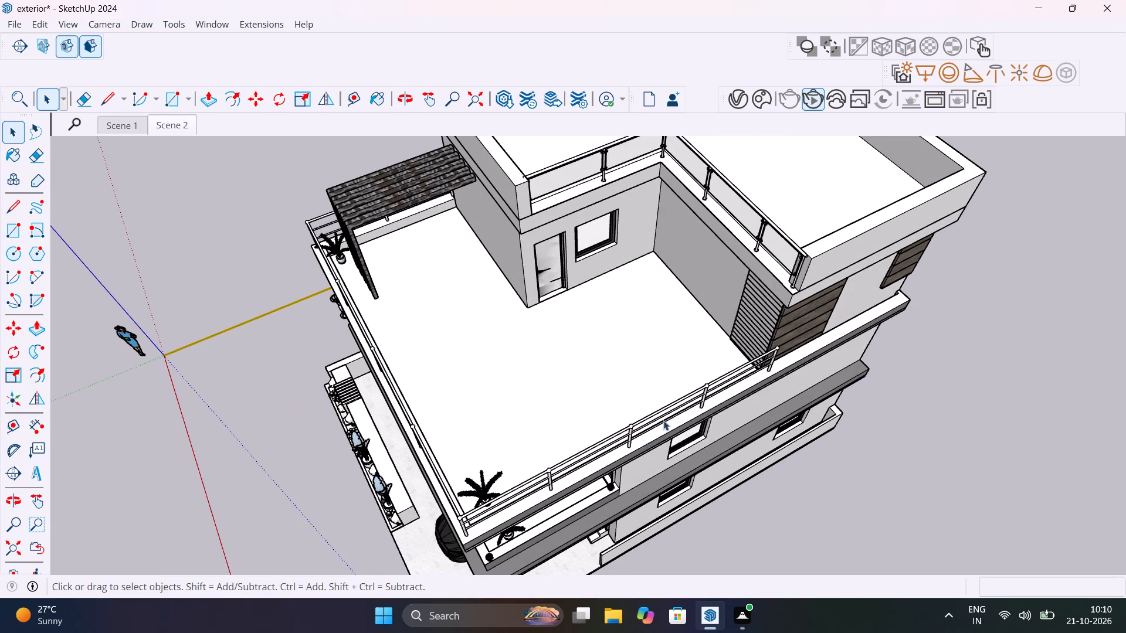
pyautogui.scroll(-2, 686, 376)
pyautogui.moveTo(687, 388); pyautogui.dragTo(785, 223, button='middle')
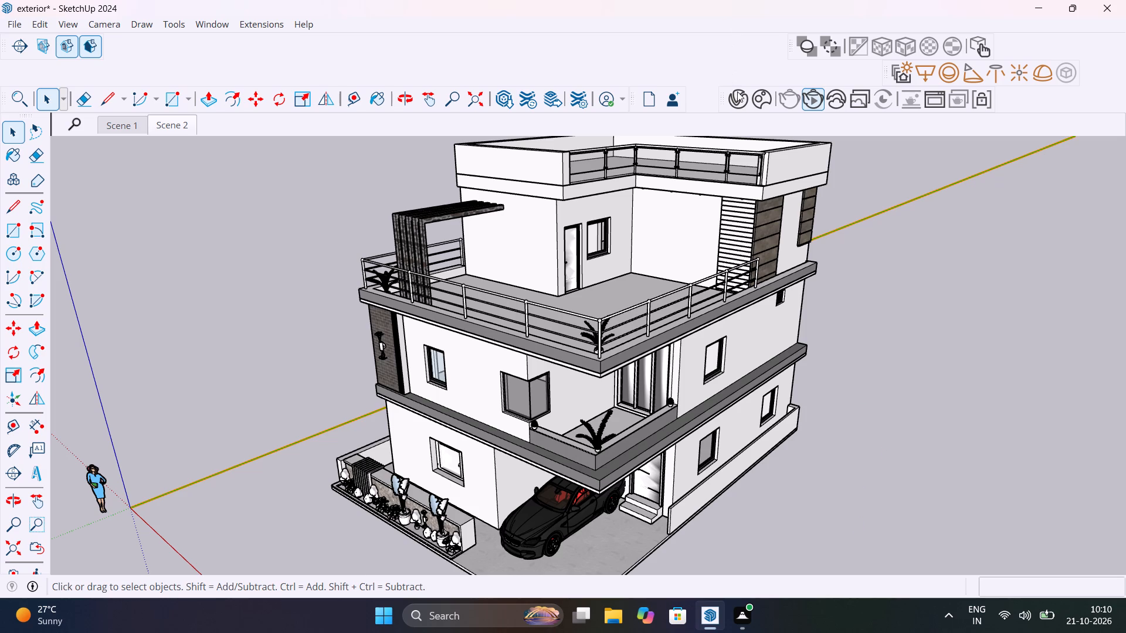
# Search the online Chaos Cosmos library for "wall paint".
pyautogui.click(765, 100)
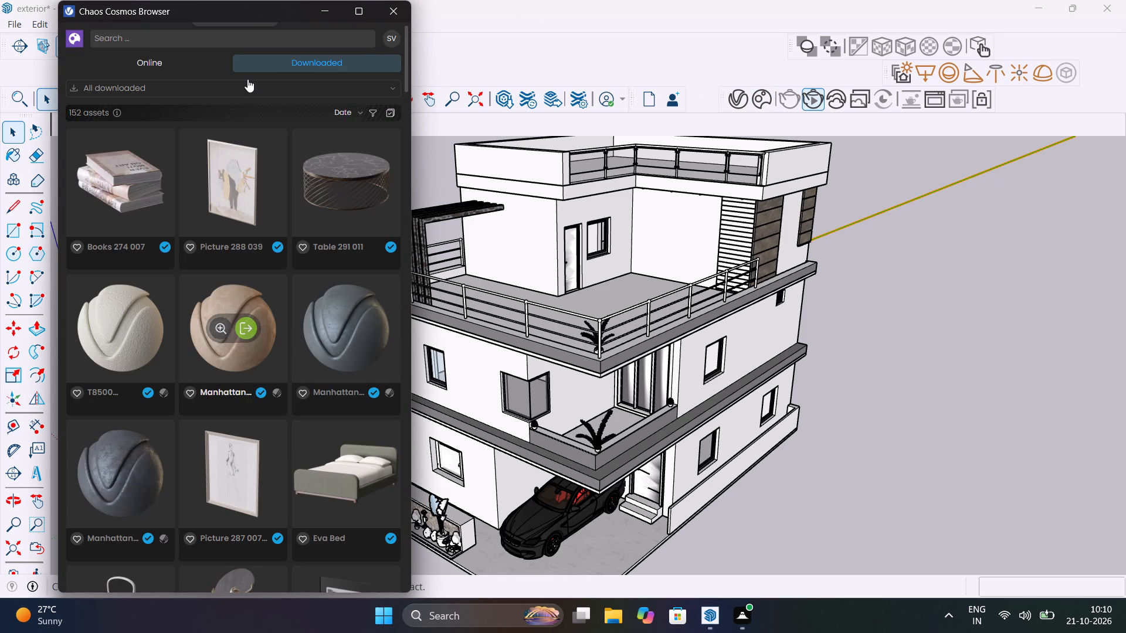
pyautogui.click(154, 63)
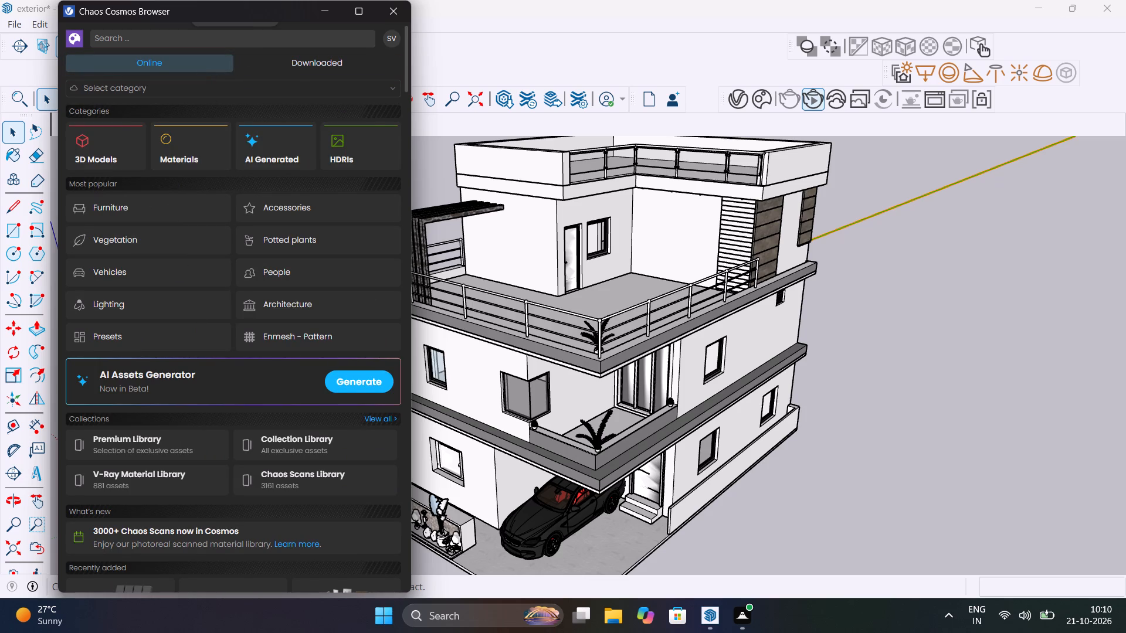
pyautogui.click(279, 38)
pyautogui.write('wall paint')
pyautogui.press('Return')
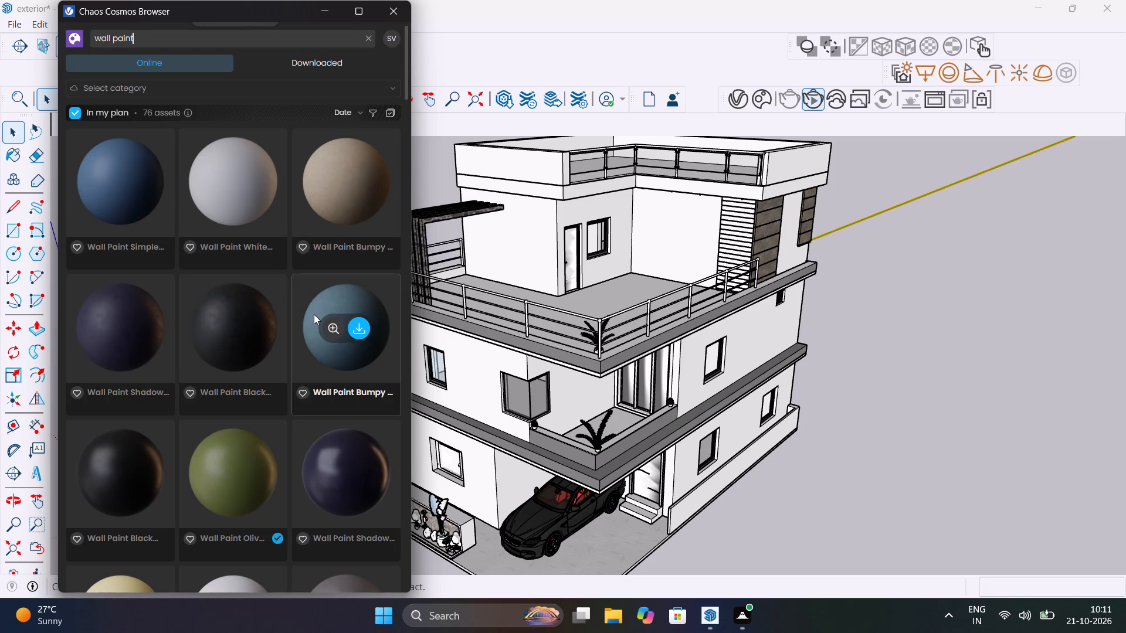
# Browse the wall paint results, from the smooth Wall Paint materials through the T8500, T8600 and Manhattan textures, for a suitable wall finish.
pyautogui.scroll(-1, 266, 329)
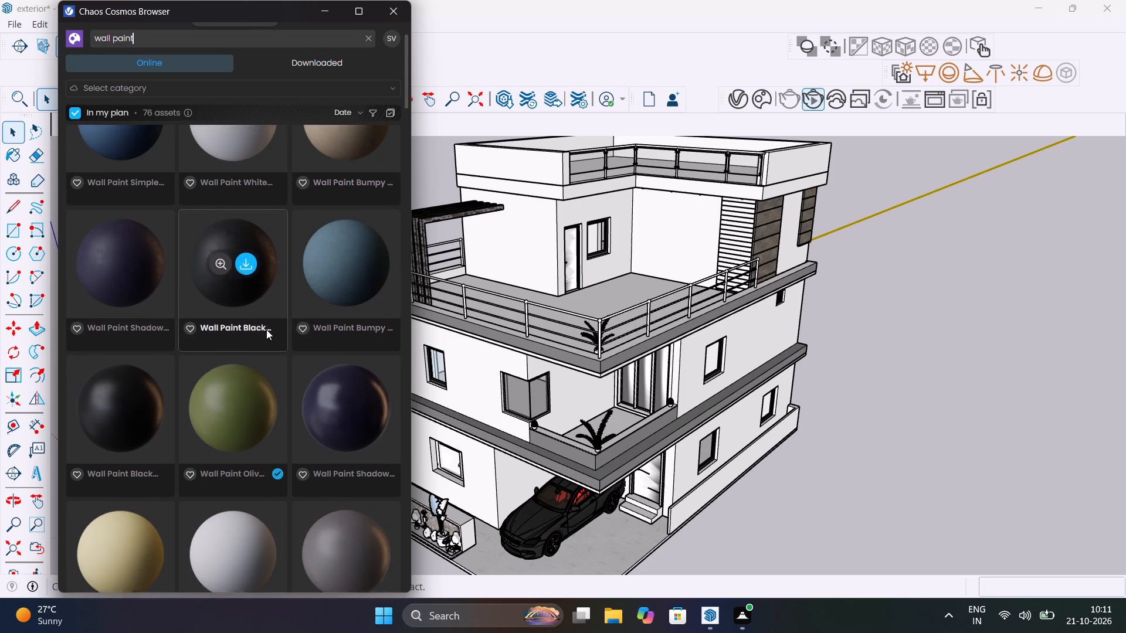
pyautogui.scroll(-2, 266, 329)
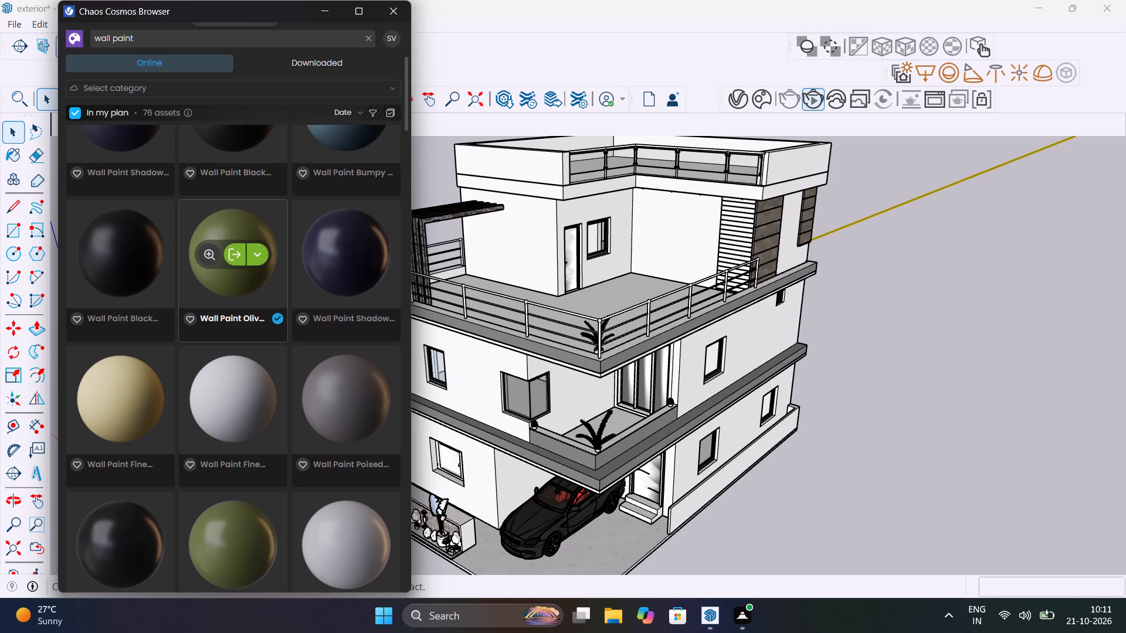
pyautogui.scroll(-8, 266, 329)
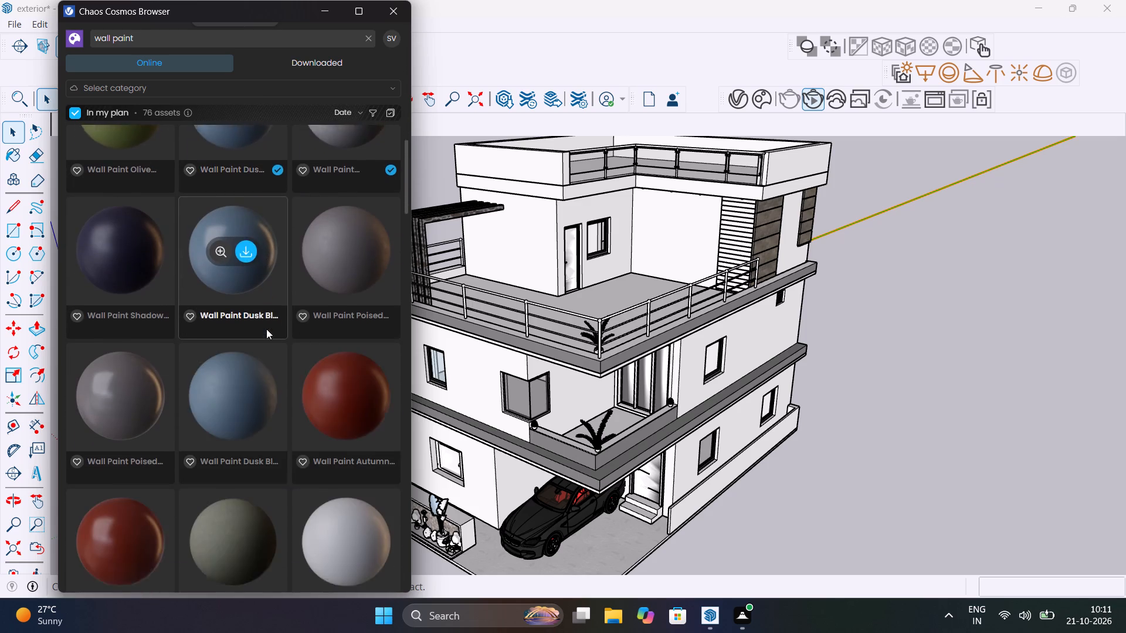
pyautogui.scroll(-10, 266, 329)
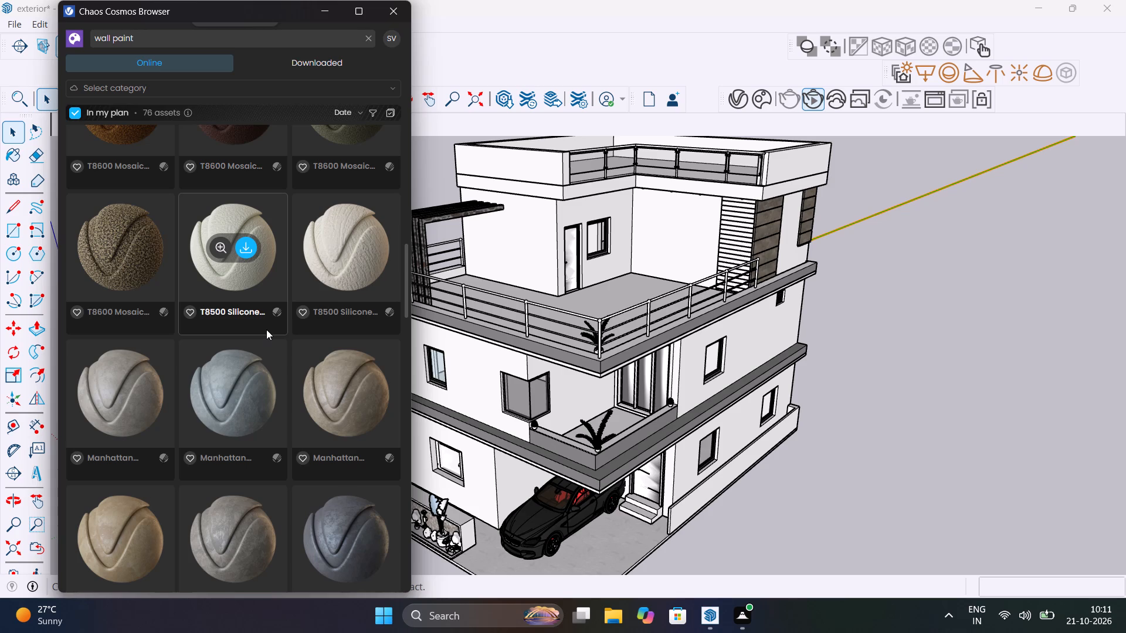
pyautogui.scroll(-2, 266, 329)
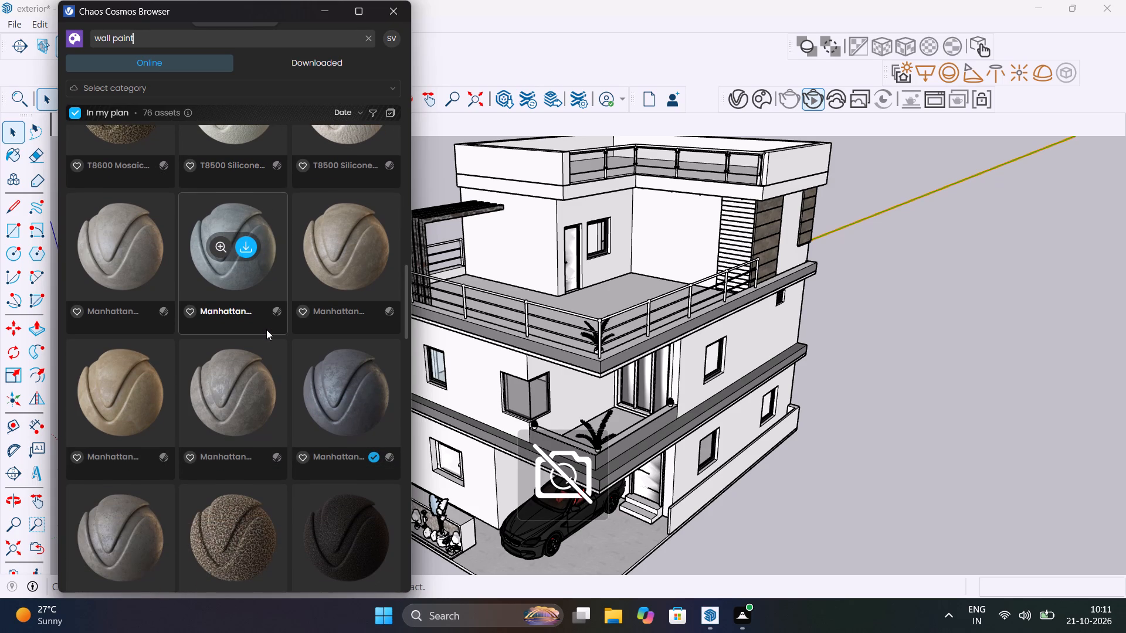
pyautogui.scroll(-1, 266, 329)
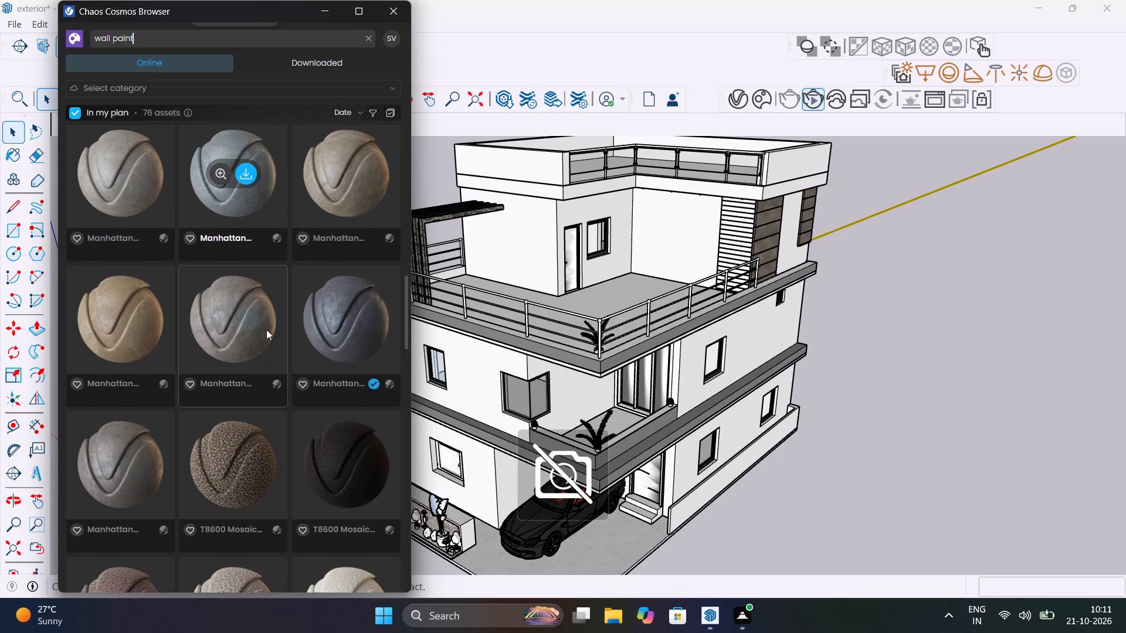
pyautogui.scroll(-3, 266, 329)
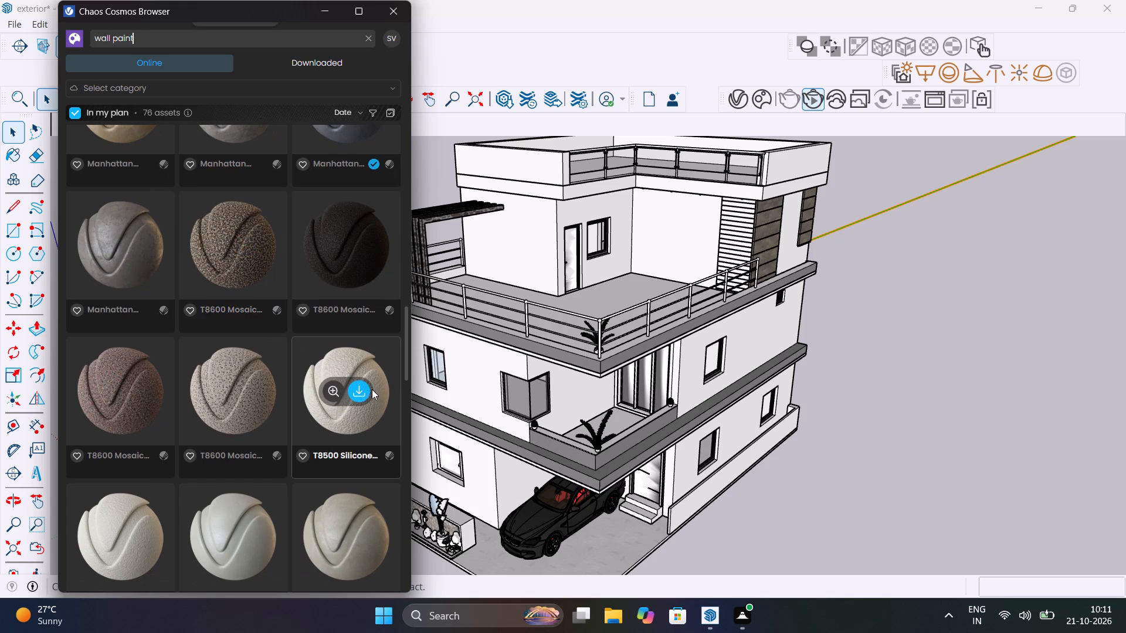
pyautogui.scroll(-6, 330, 397)
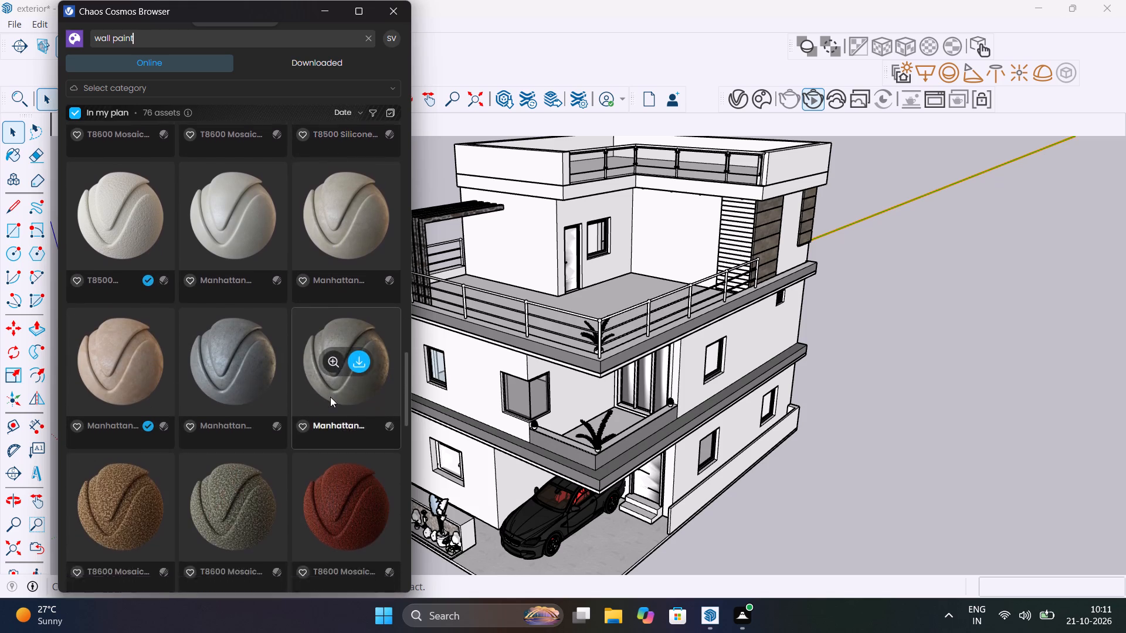
pyautogui.scroll(-7, 330, 397)
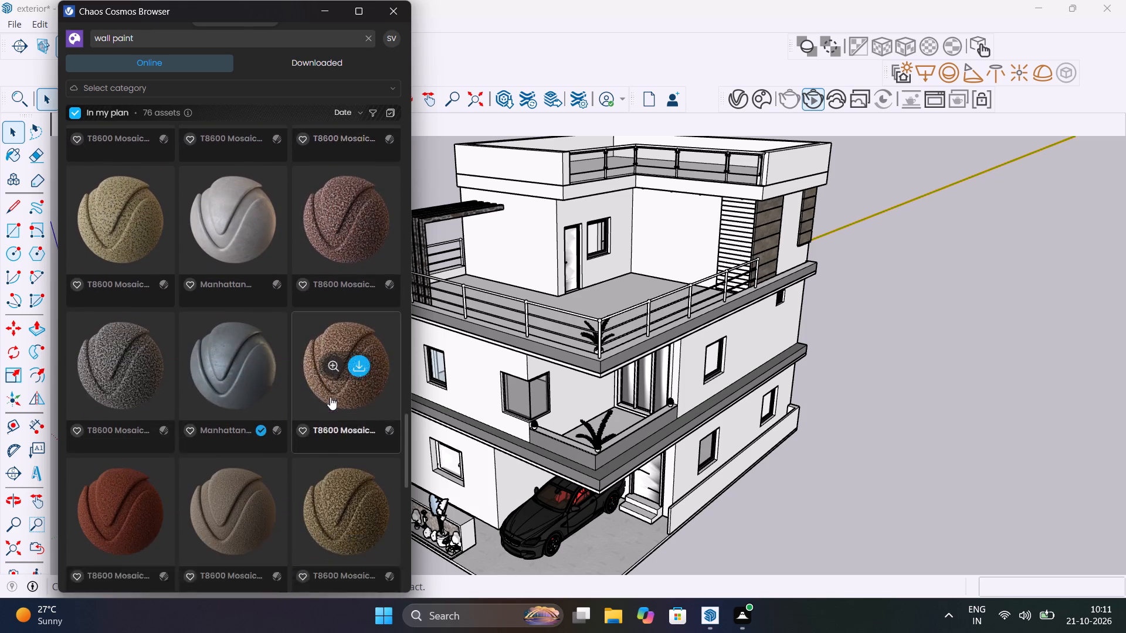
pyautogui.scroll(-7, 330, 397)
# Browse back through the wall paint results, from the T8600 mosaic textures up to the smooth Wall Paint materials, for a suitable finish.
pyautogui.scroll(6, 330, 397)
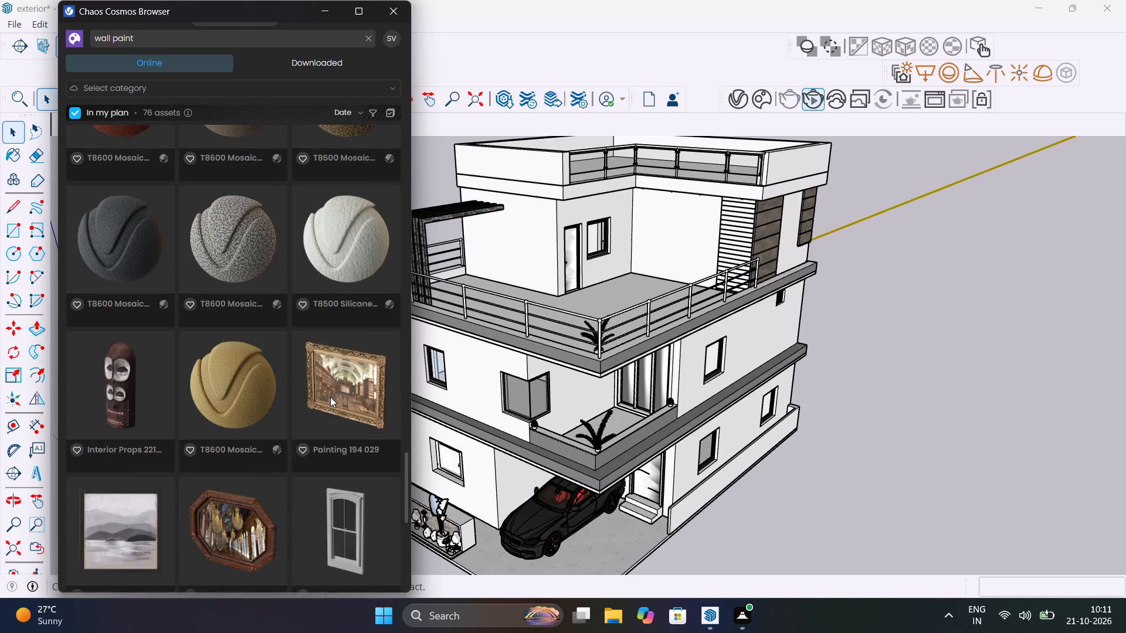
pyautogui.scroll(3, 330, 397)
pyautogui.scroll(6, 236, 369)
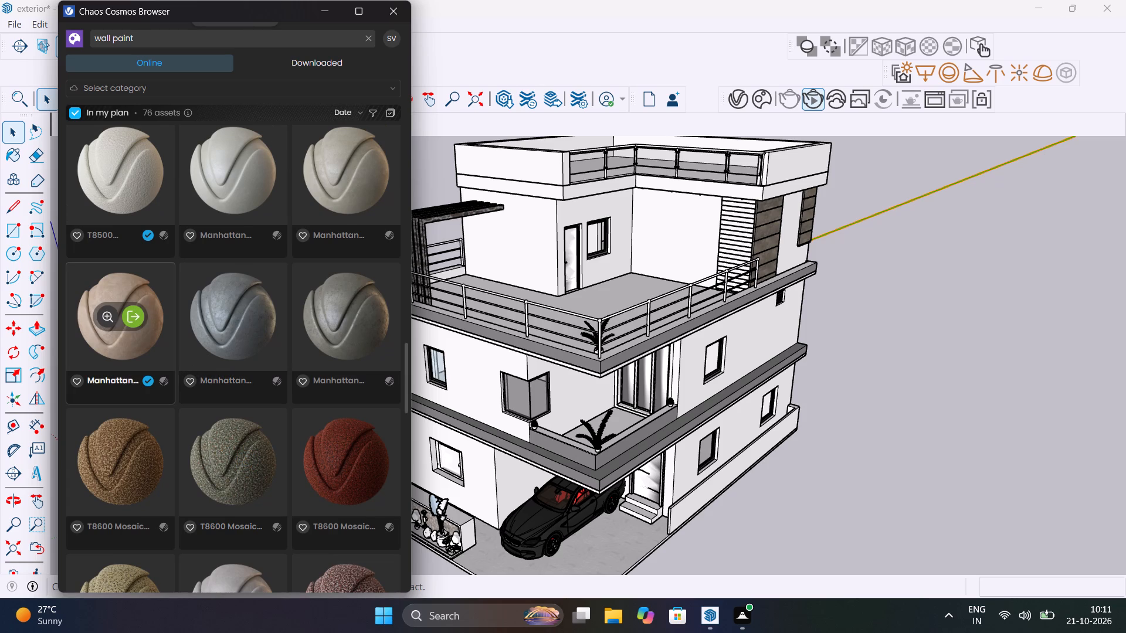
pyautogui.scroll(13, 157, 331)
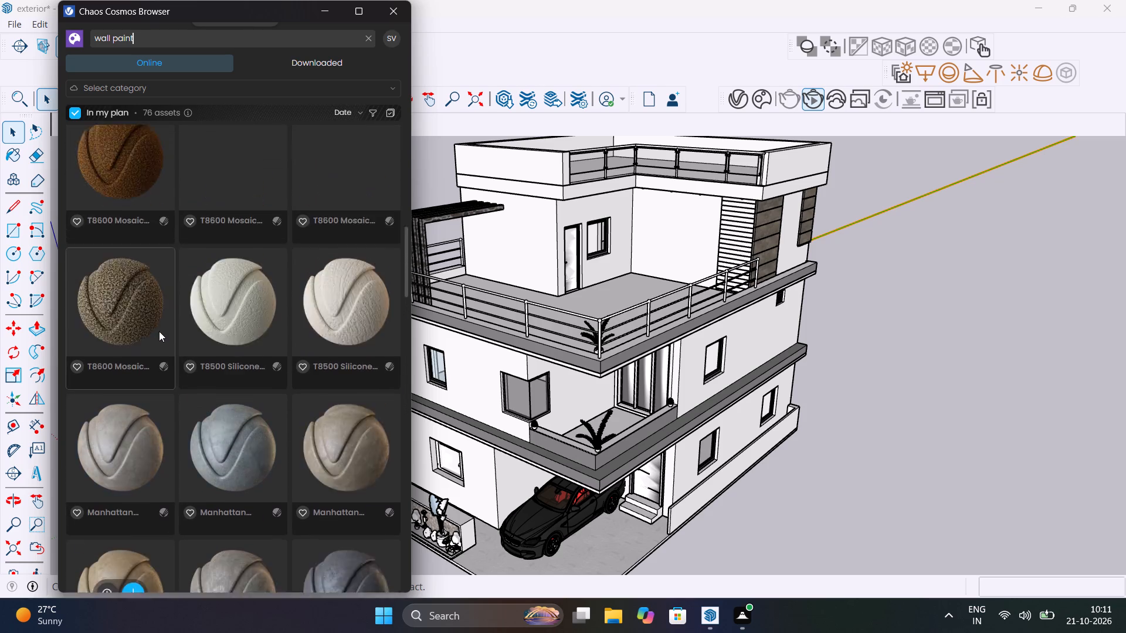
pyautogui.scroll(8, 159, 331)
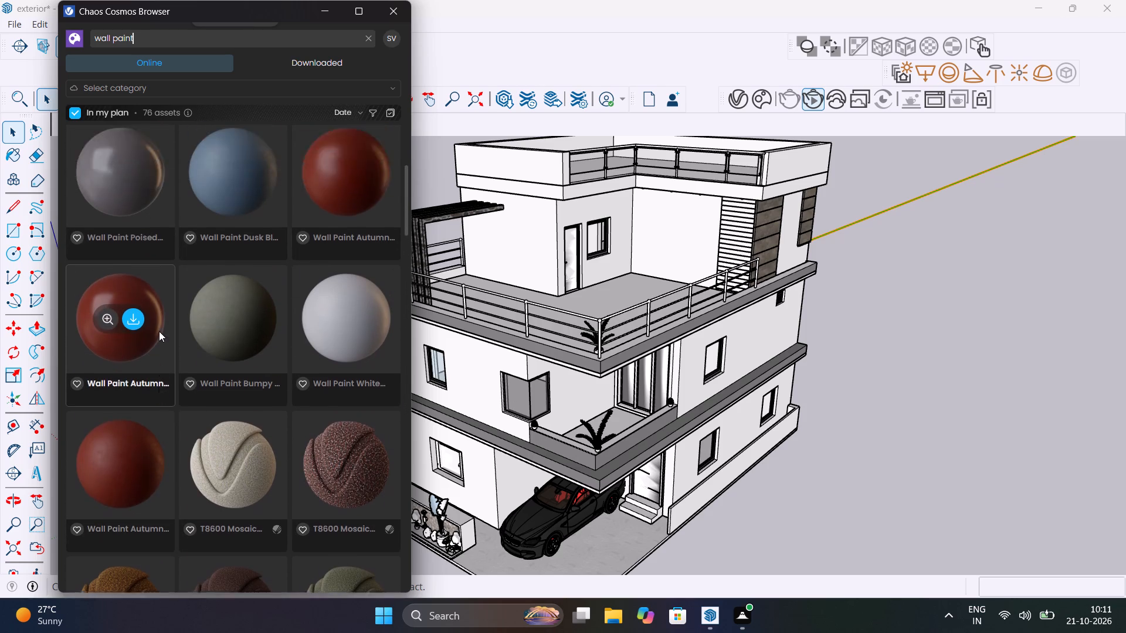
pyautogui.scroll(8, 159, 331)
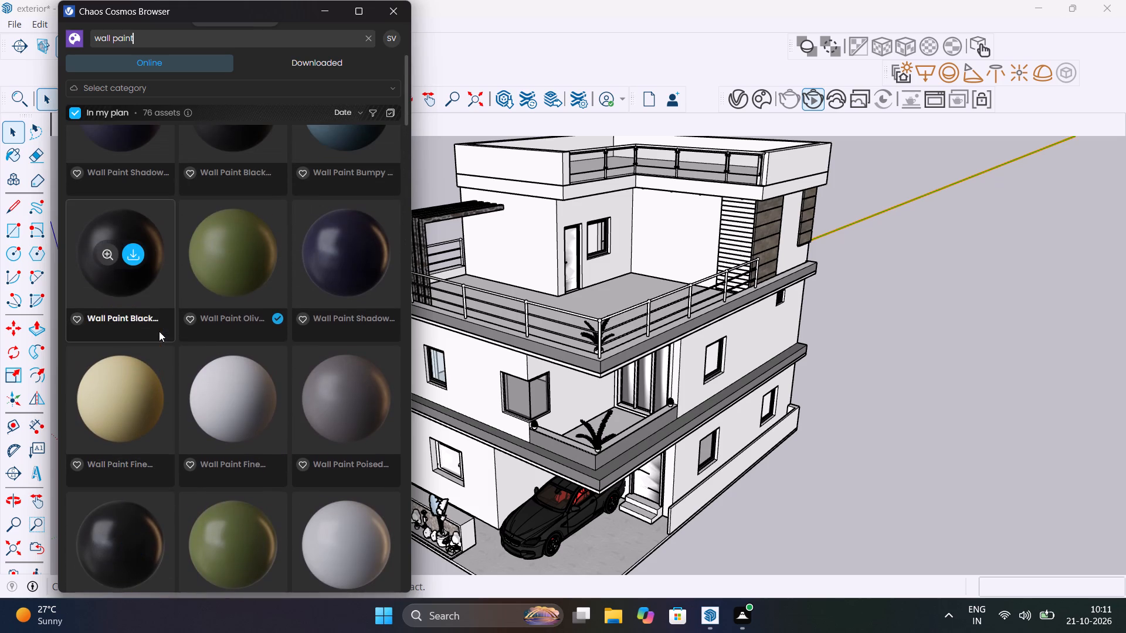
pyautogui.scroll(-2, 158, 332)
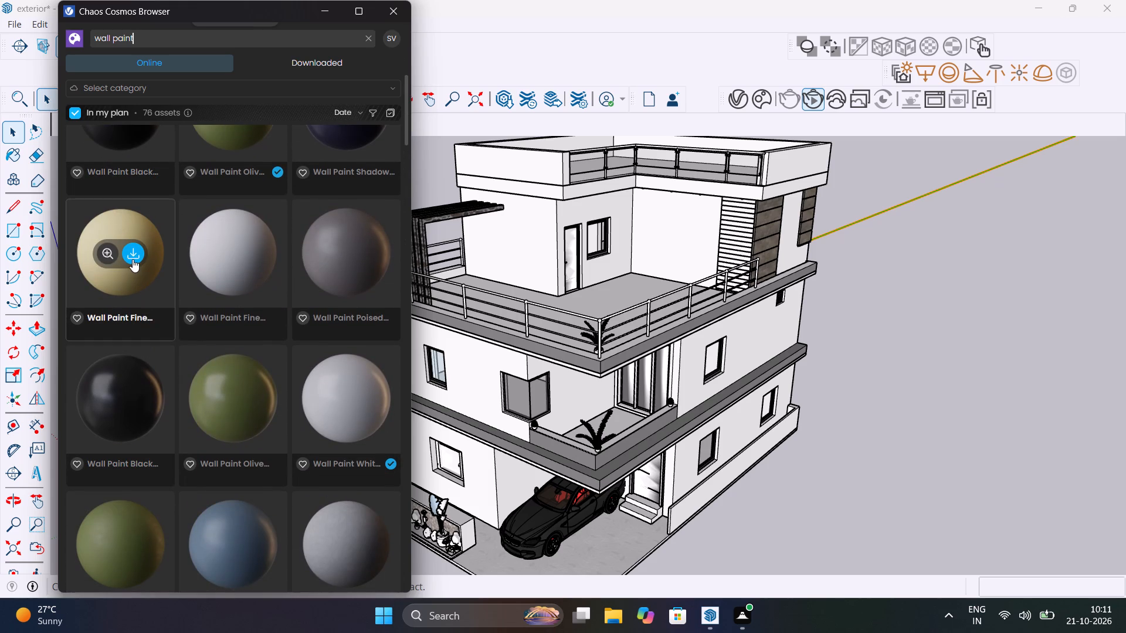
pyautogui.scroll(4, 182, 266)
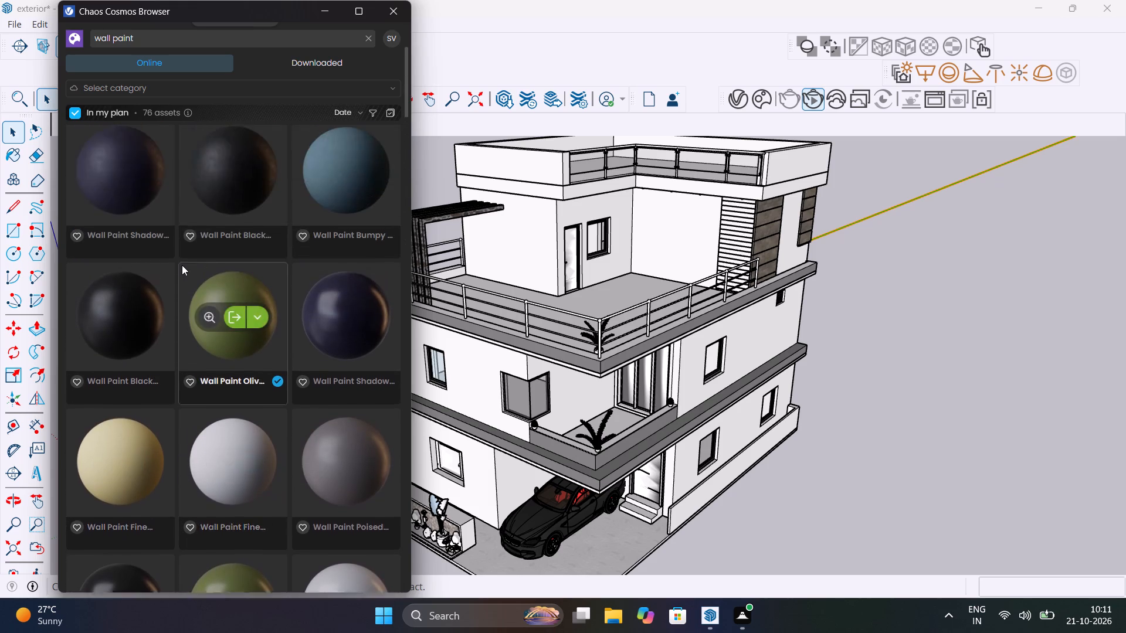
pyautogui.scroll(8, 182, 265)
pyautogui.scroll(-3, 175, 274)
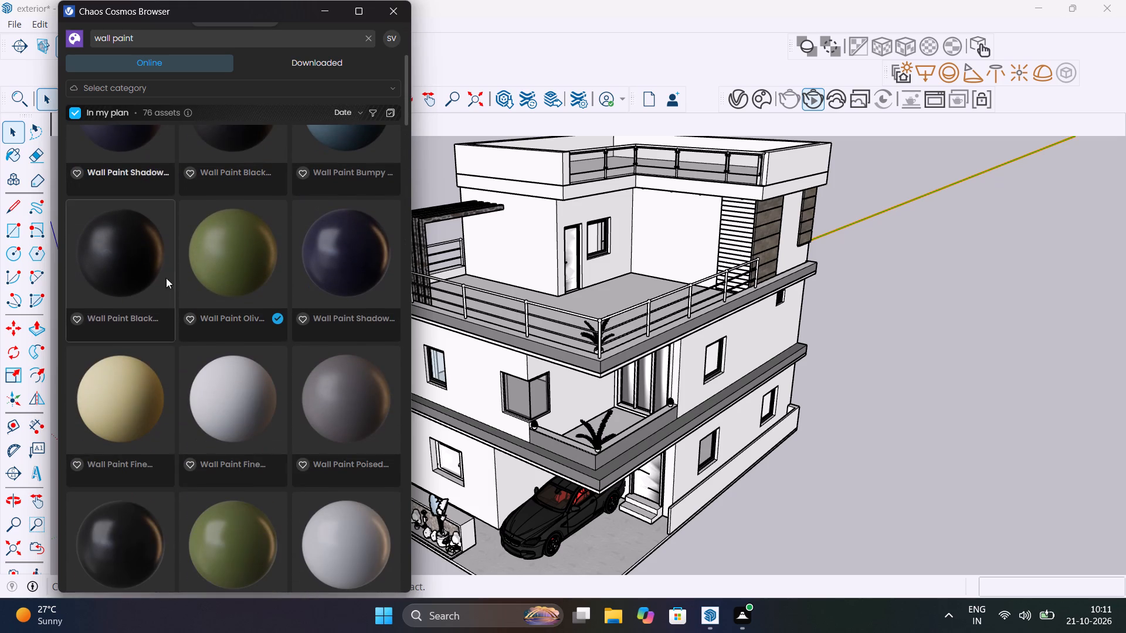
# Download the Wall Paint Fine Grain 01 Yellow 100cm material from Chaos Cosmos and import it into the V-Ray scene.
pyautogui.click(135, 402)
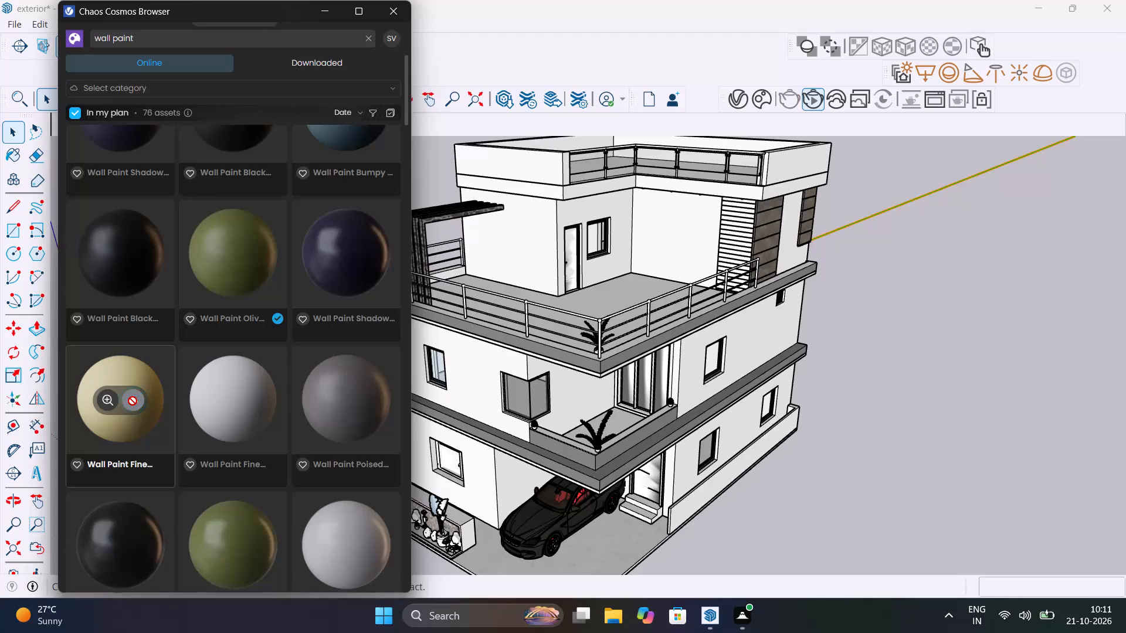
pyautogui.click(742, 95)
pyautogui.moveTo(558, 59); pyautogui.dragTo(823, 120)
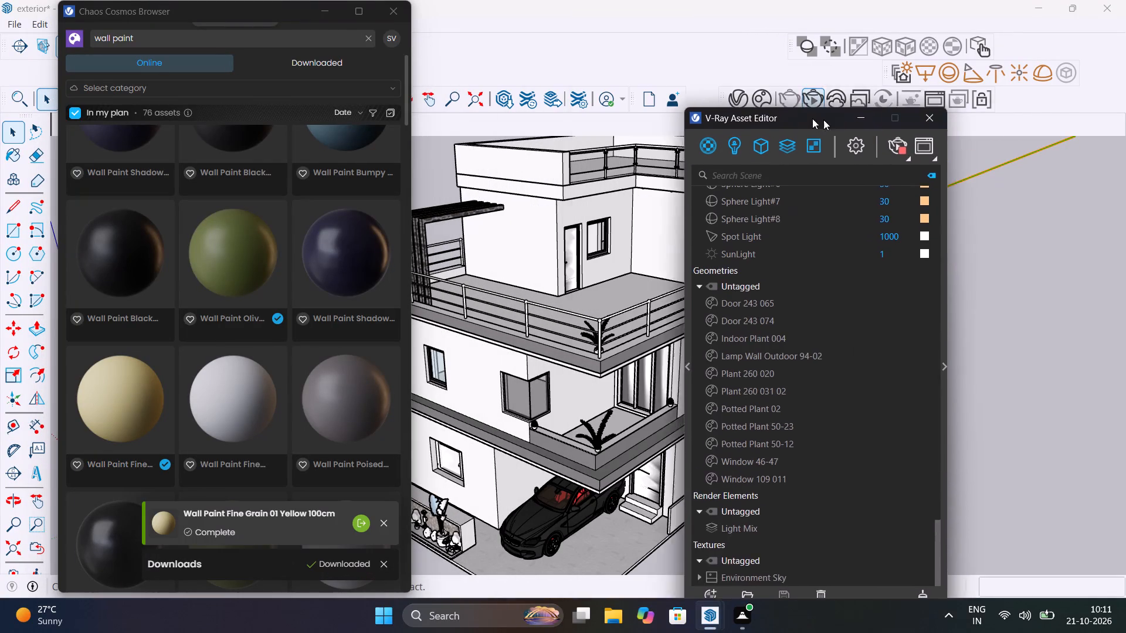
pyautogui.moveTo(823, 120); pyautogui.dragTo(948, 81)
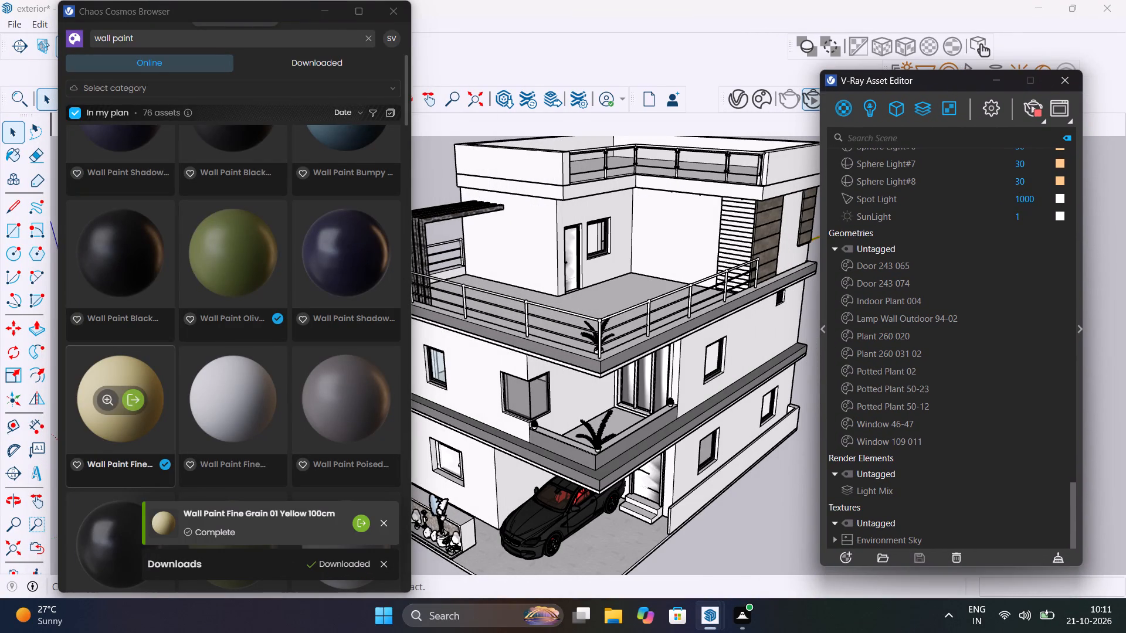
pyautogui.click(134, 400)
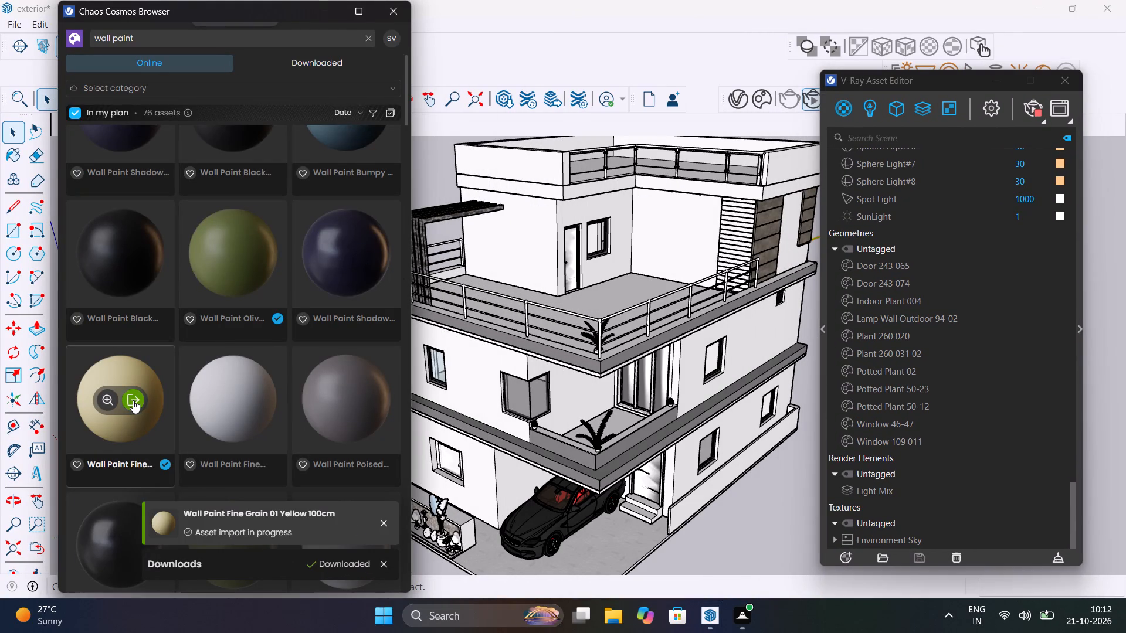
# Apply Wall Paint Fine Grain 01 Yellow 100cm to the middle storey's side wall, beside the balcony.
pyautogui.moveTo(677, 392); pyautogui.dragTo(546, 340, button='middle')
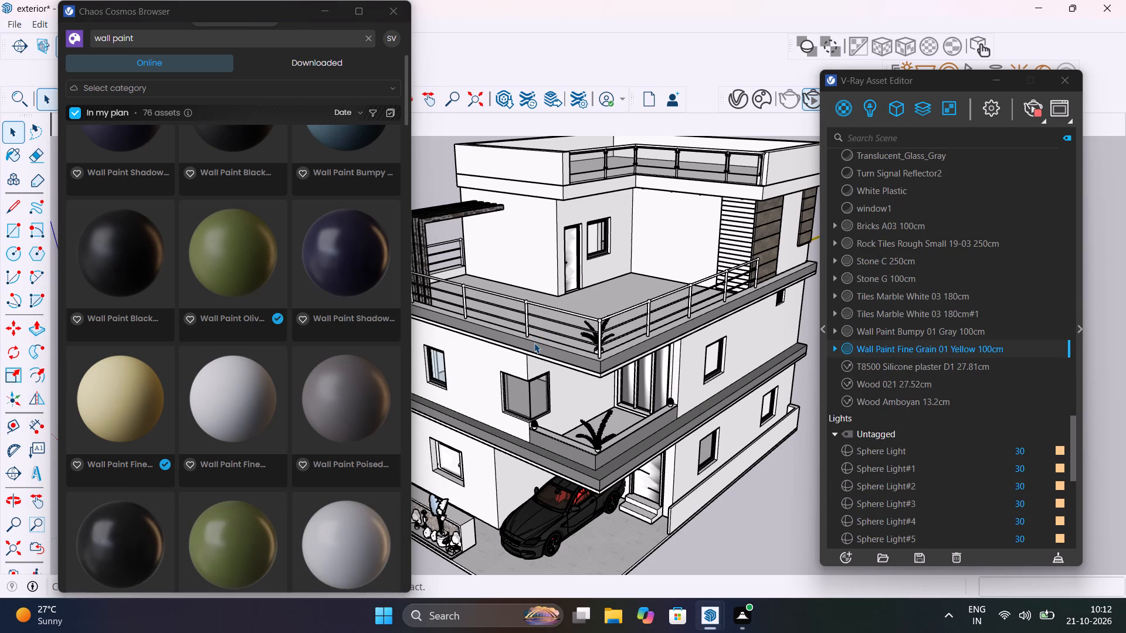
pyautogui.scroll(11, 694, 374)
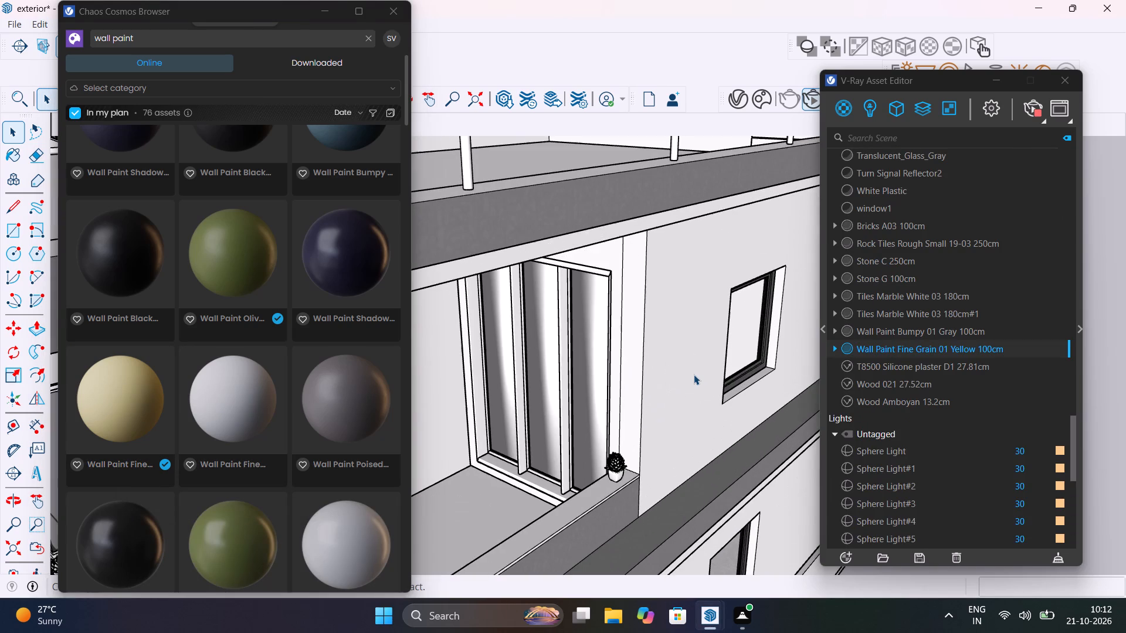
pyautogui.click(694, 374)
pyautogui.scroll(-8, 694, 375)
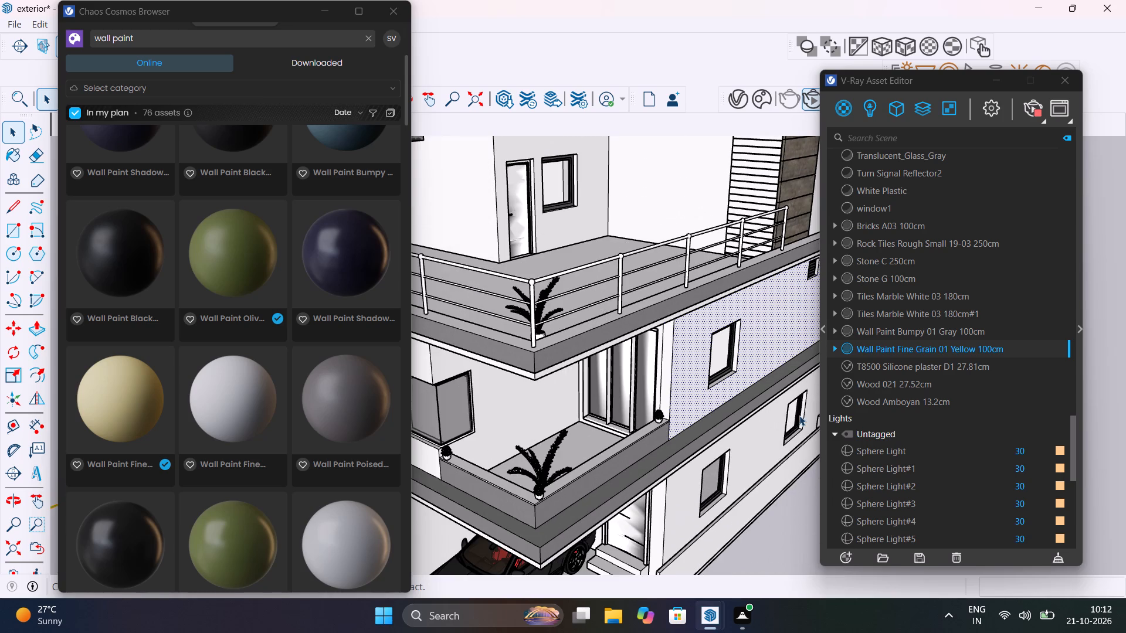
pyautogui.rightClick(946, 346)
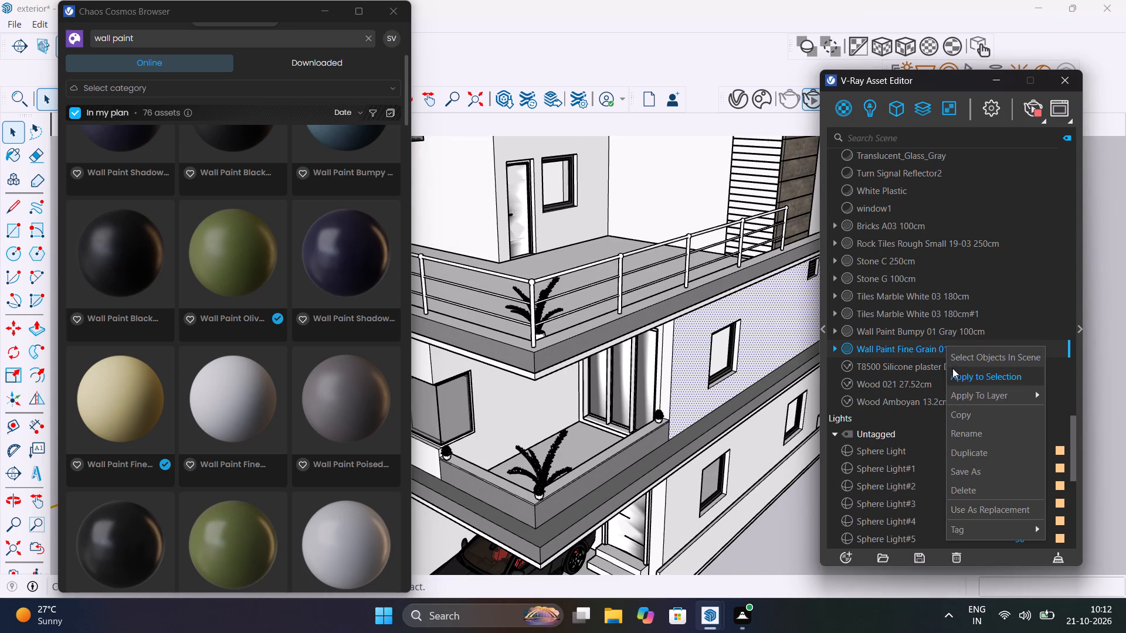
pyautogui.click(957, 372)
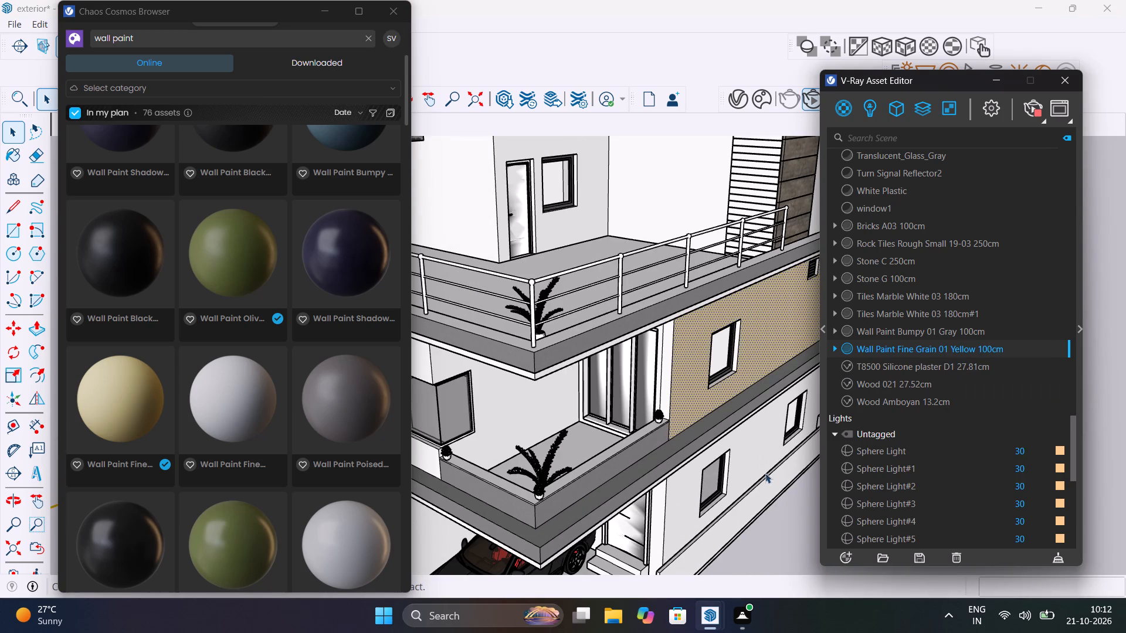
# Restart the V-Ray render from a side view, examine the yellow middle-storey wall, and stop the render and close the frame buffer.
pyautogui.scroll(-1, 759, 477)
pyautogui.moveTo(758, 475); pyautogui.dragTo(638, 453, button='middle')
pyautogui.scroll(-4, 717, 460)
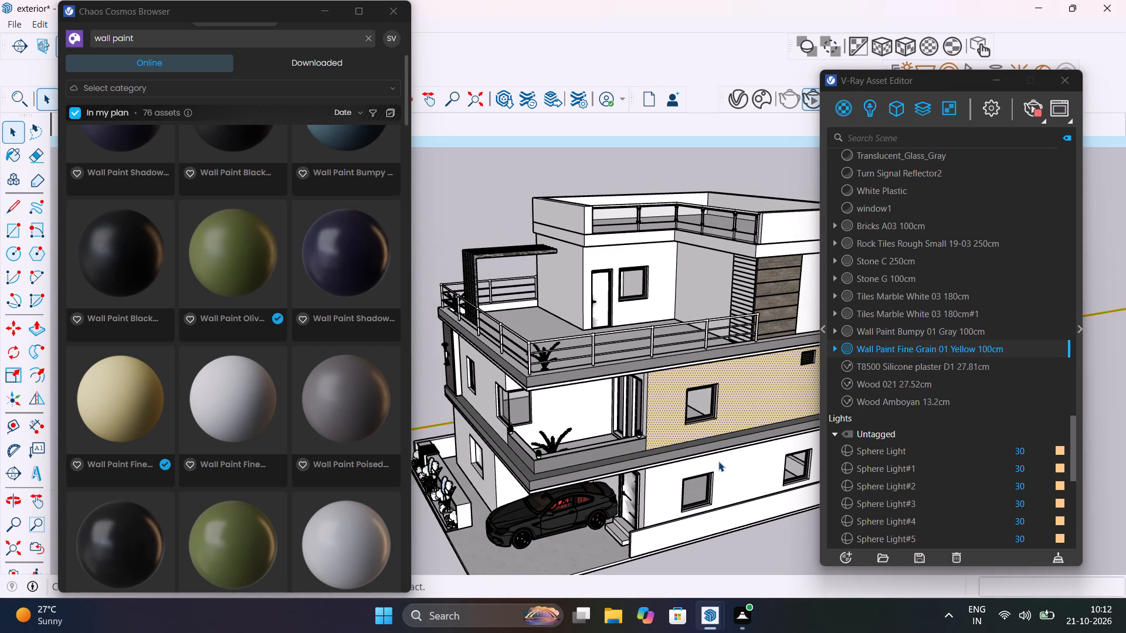
pyautogui.moveTo(718, 461); pyautogui.dragTo(585, 441, button='middle')
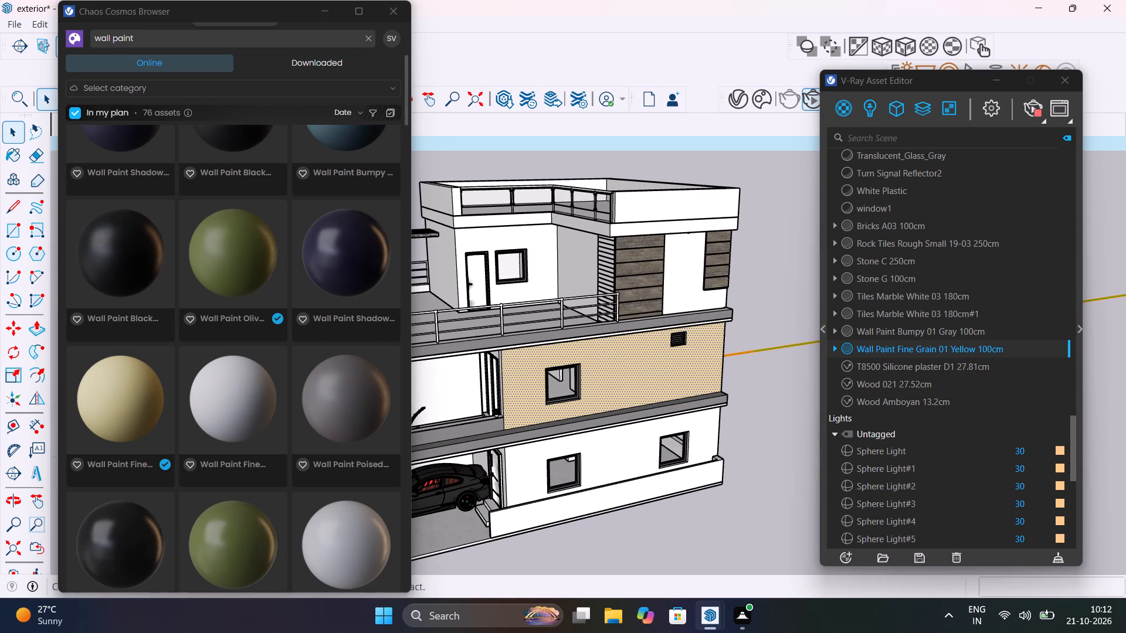
pyautogui.click(1037, 105)
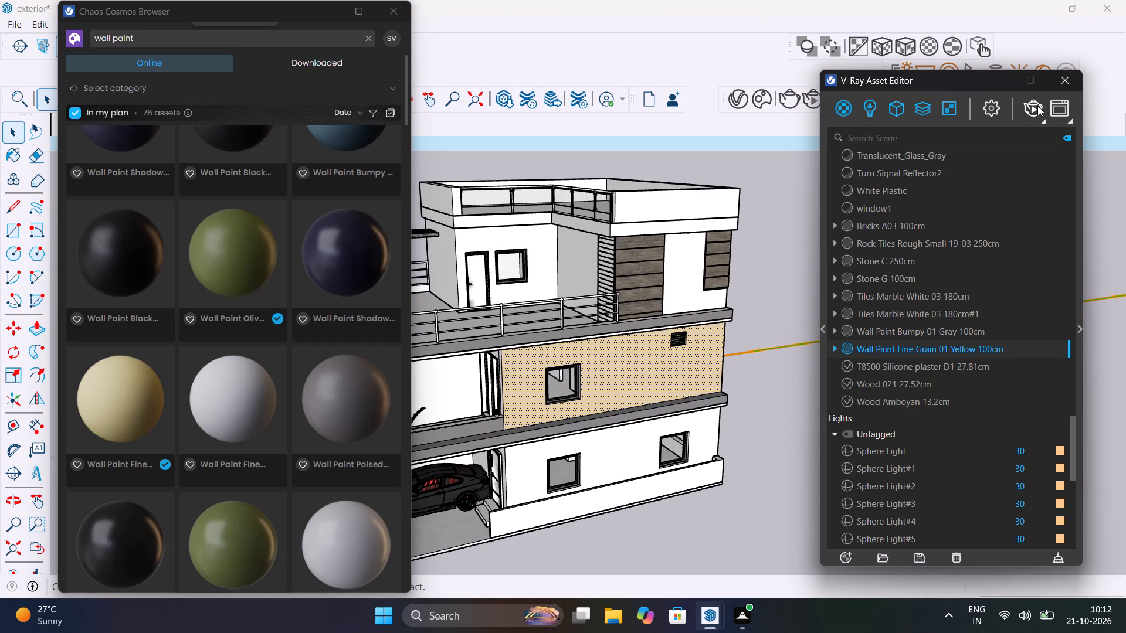
pyautogui.click(1037, 105)
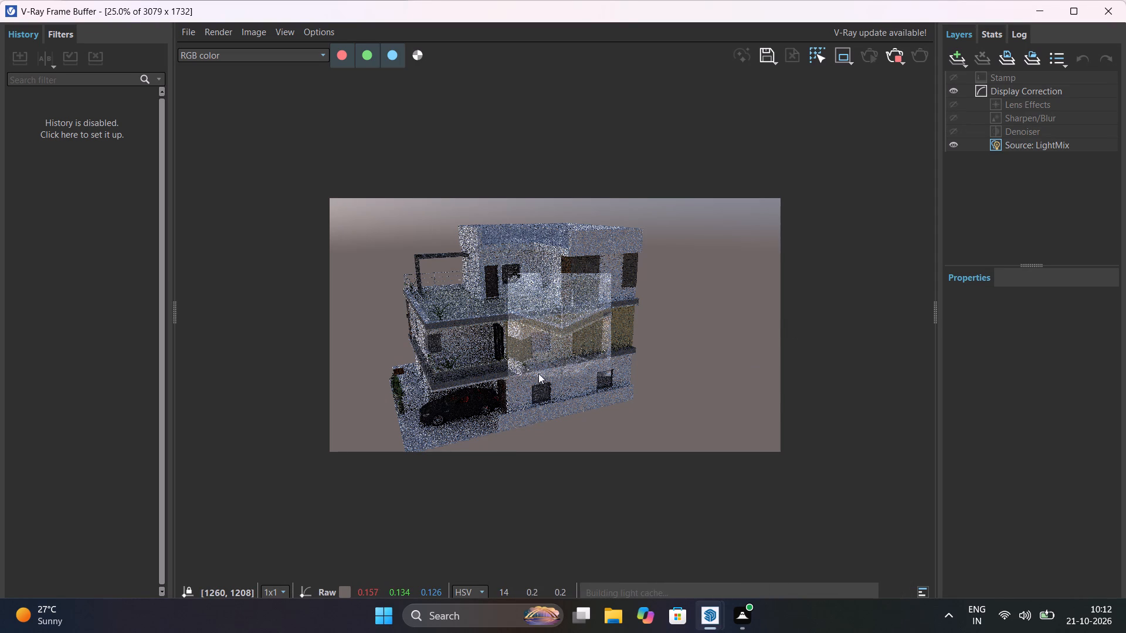
pyautogui.scroll(1, 584, 337)
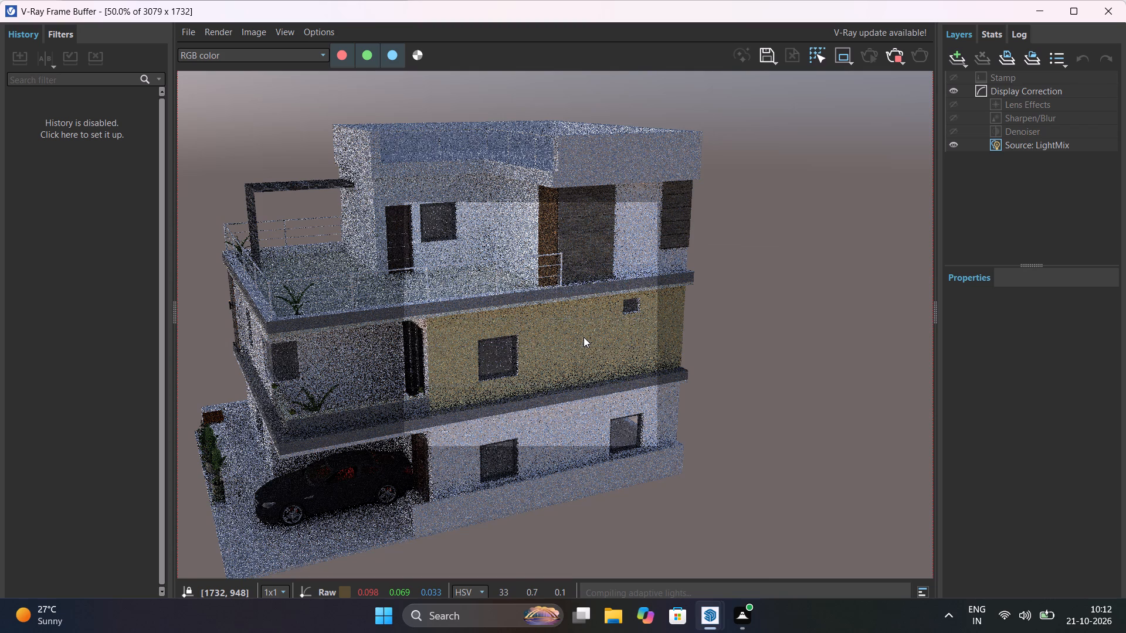
pyautogui.scroll(1, 505, 376)
pyautogui.scroll(-1, 505, 375)
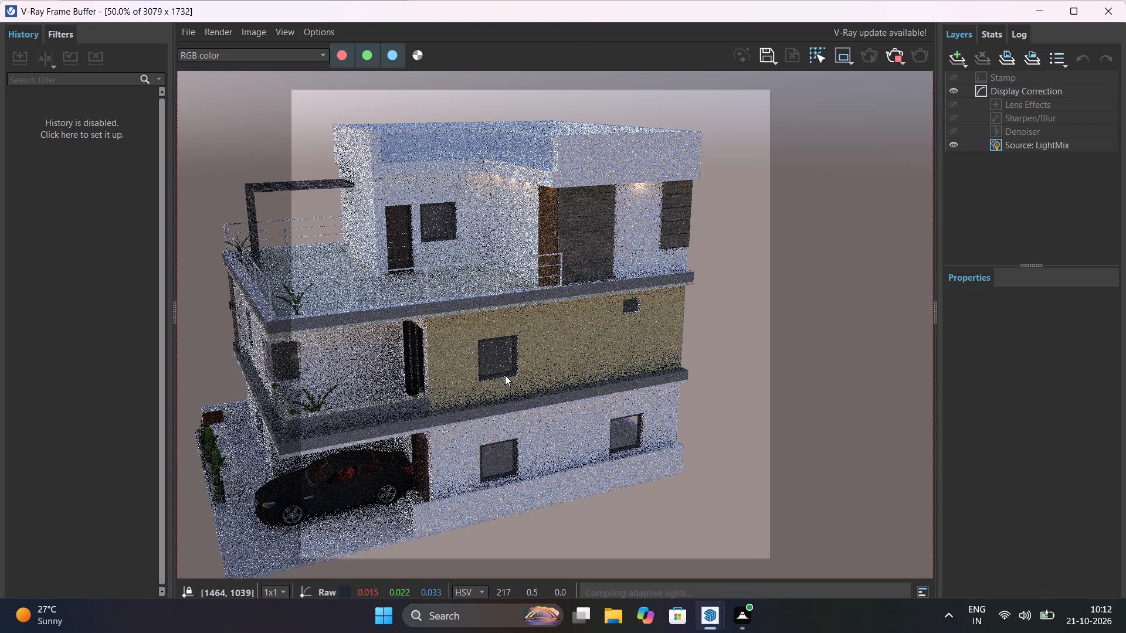
pyautogui.scroll(-1, 505, 375)
pyautogui.moveTo(517, 386); pyautogui.dragTo(616, 375, button='middle')
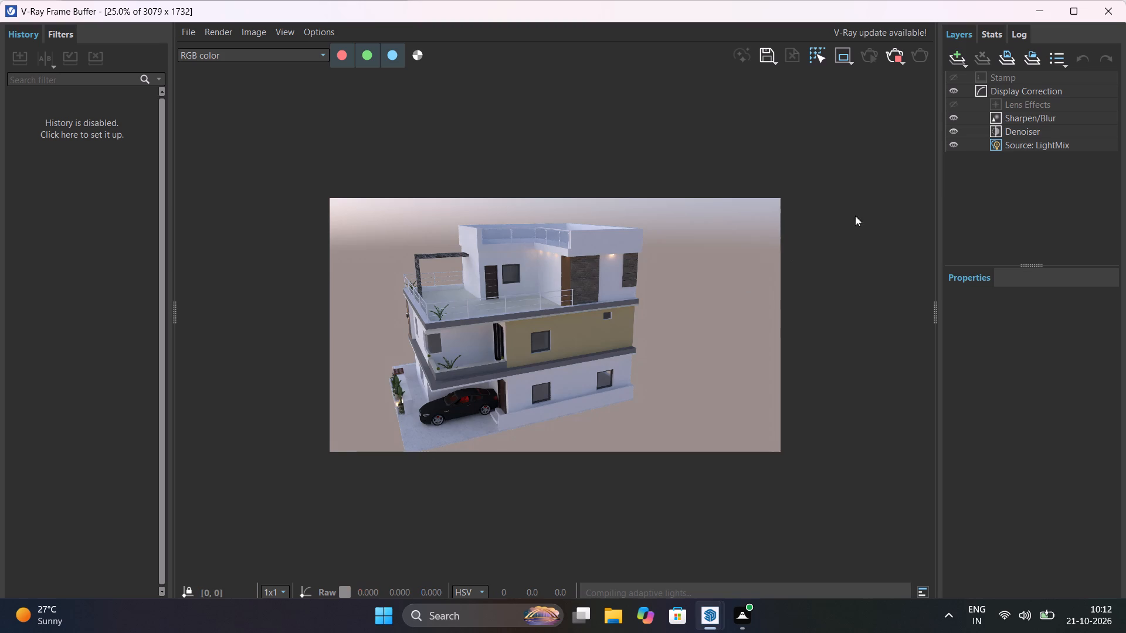
pyautogui.click(898, 56)
pyautogui.click(1105, 14)
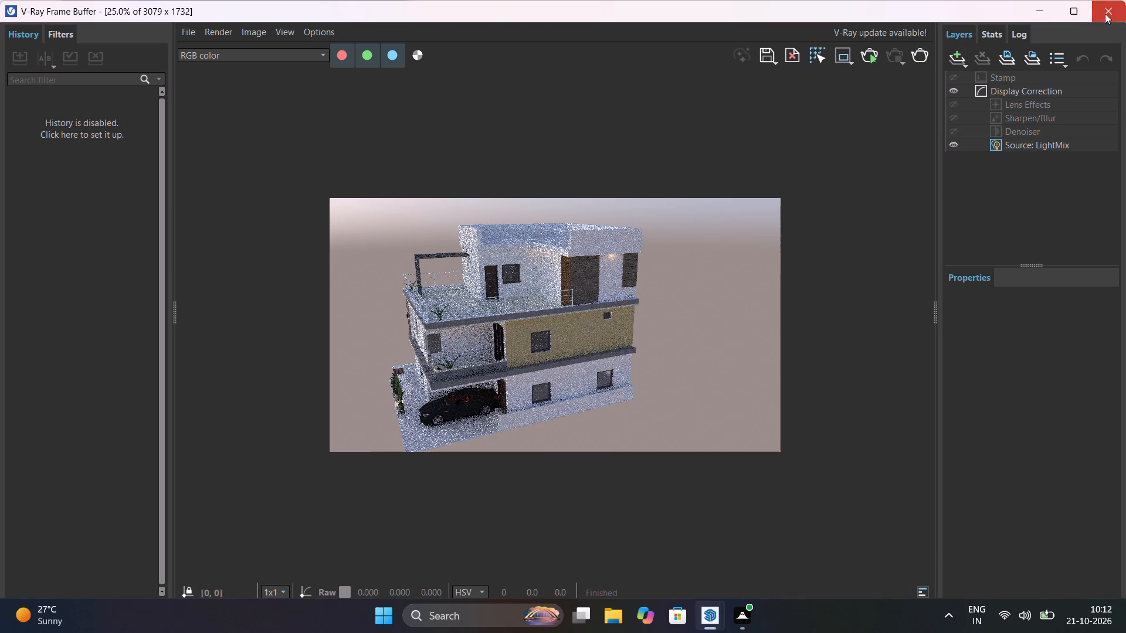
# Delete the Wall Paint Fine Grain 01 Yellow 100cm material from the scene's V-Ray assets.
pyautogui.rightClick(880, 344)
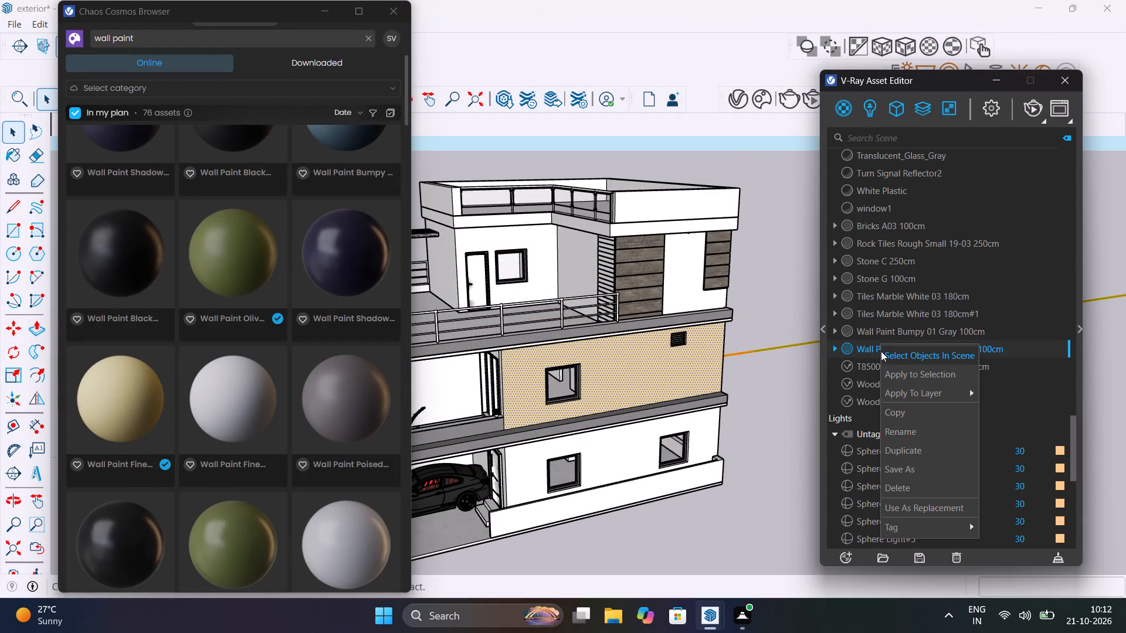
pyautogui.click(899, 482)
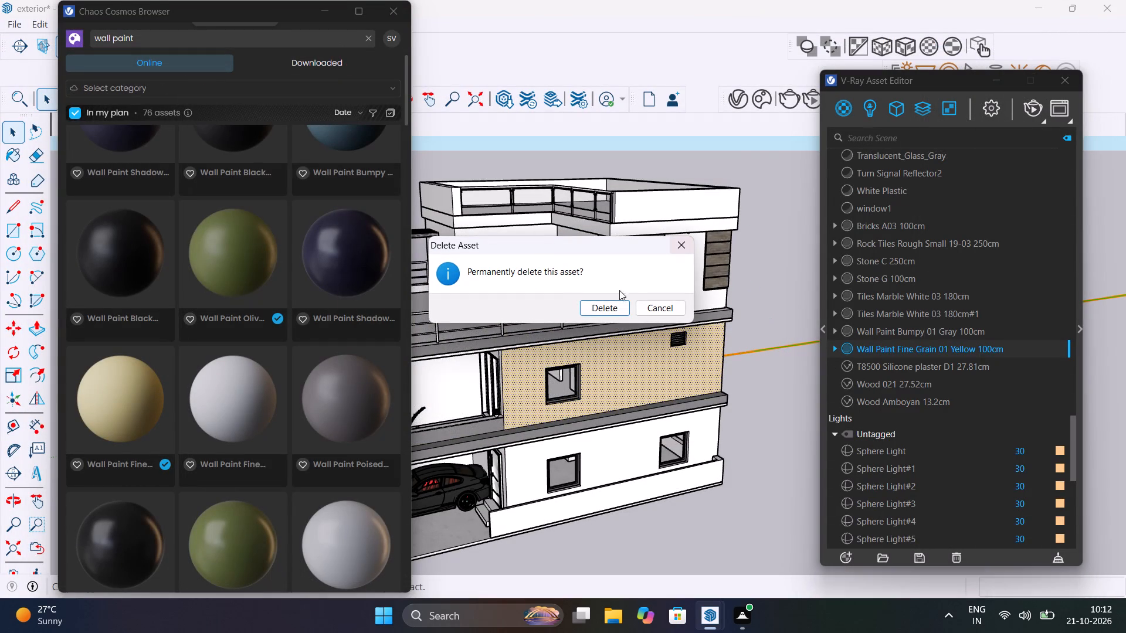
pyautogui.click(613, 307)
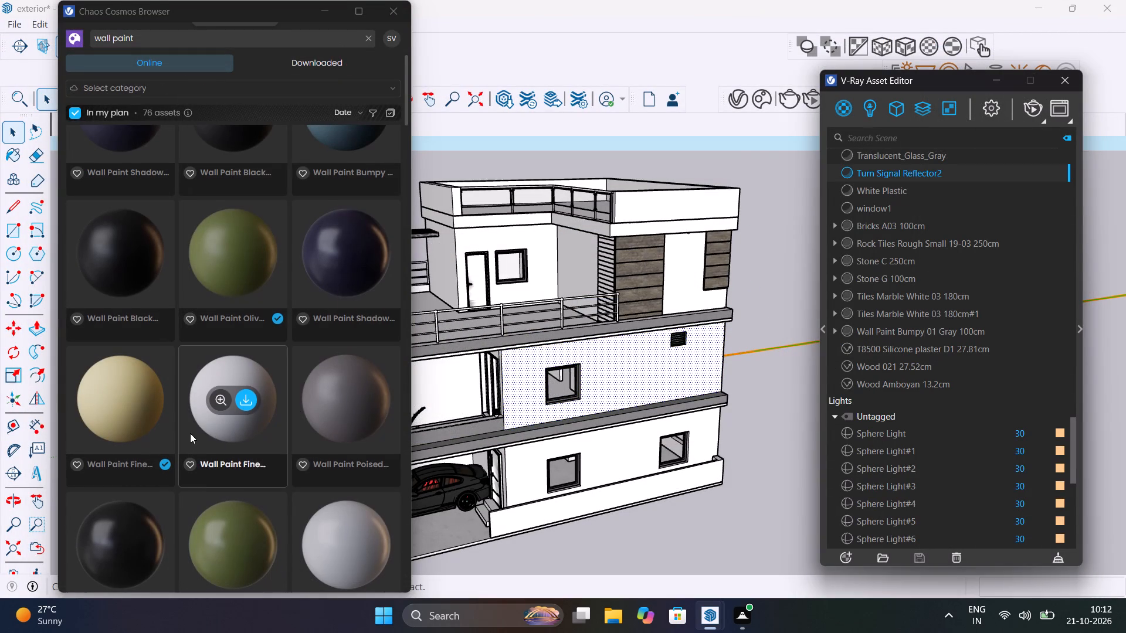
# Look through the online Chaos Cosmos wall paint results for another exterior wall material candidate.
pyautogui.scroll(-12, 190, 433)
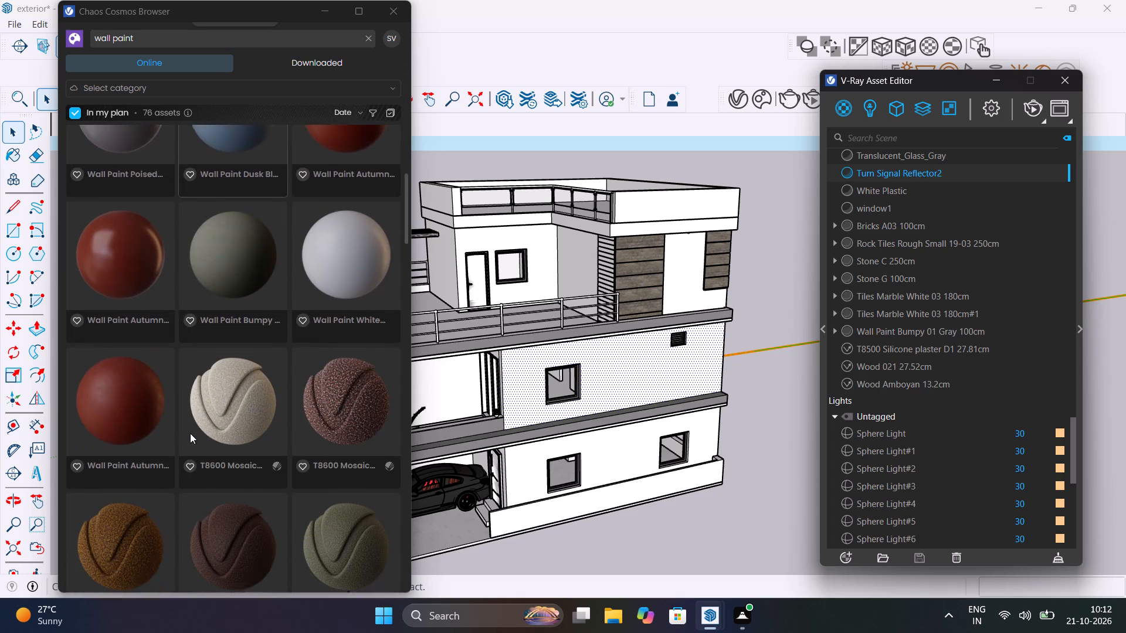
pyautogui.scroll(-4, 190, 433)
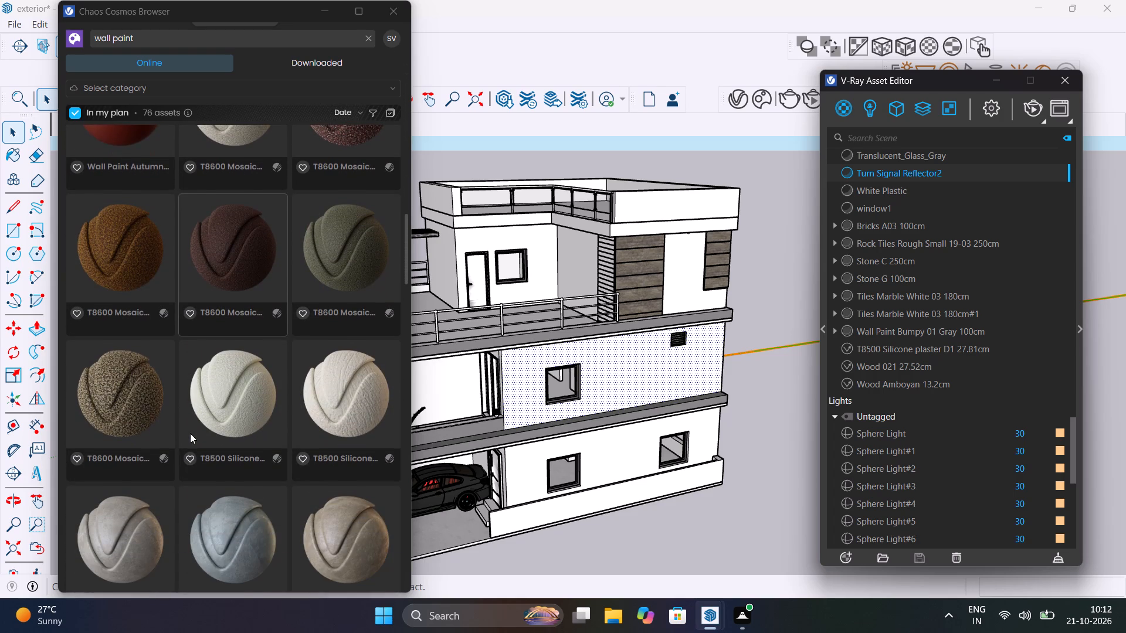
pyautogui.scroll(-4, 190, 433)
pyautogui.scroll(18, 190, 433)
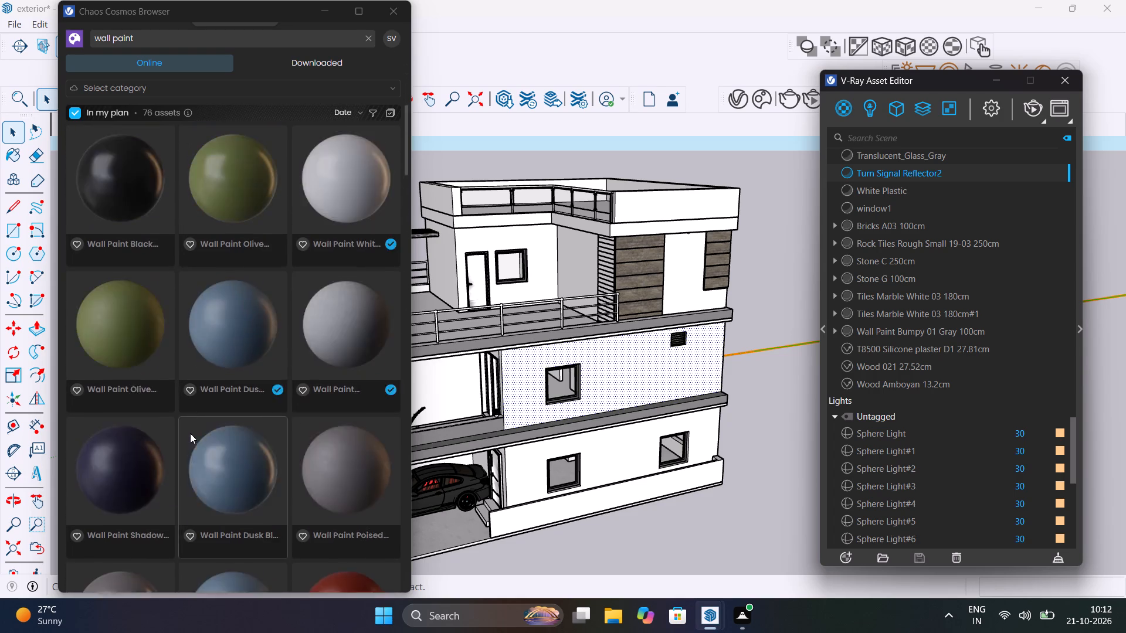
pyautogui.scroll(14, 190, 433)
pyautogui.scroll(-12, 190, 433)
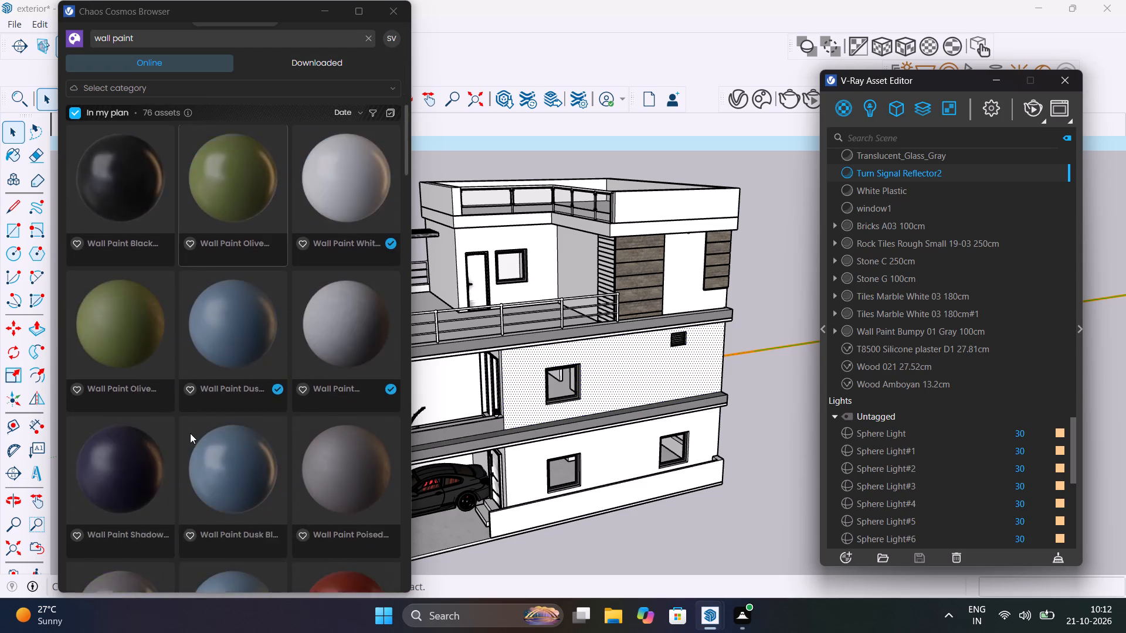
pyautogui.scroll(-16, 190, 433)
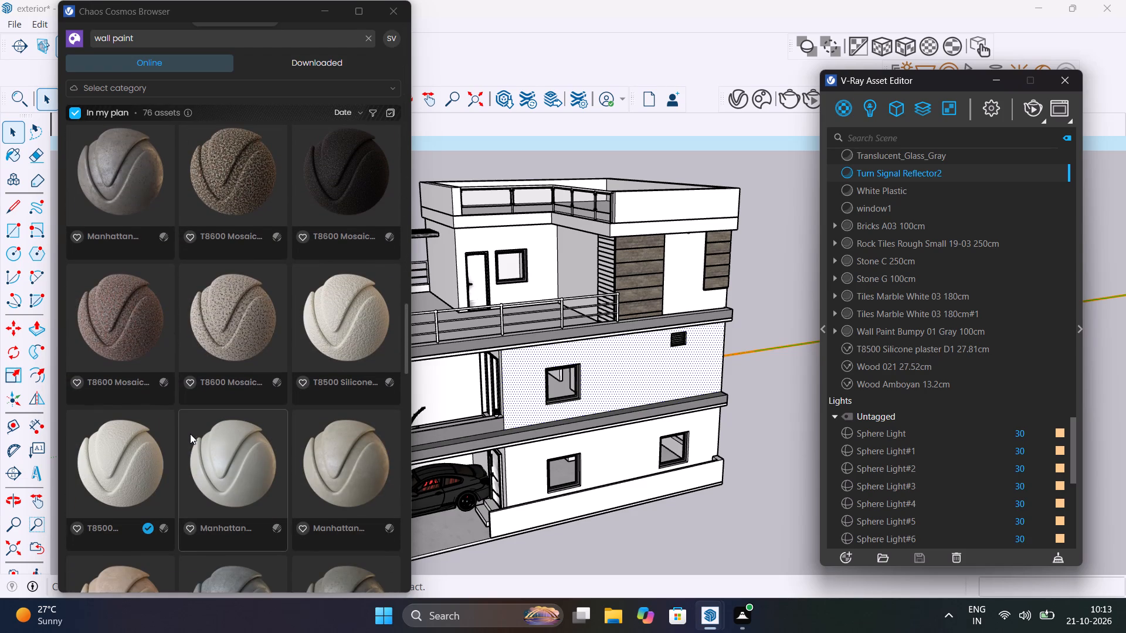
pyautogui.scroll(-7, 190, 434)
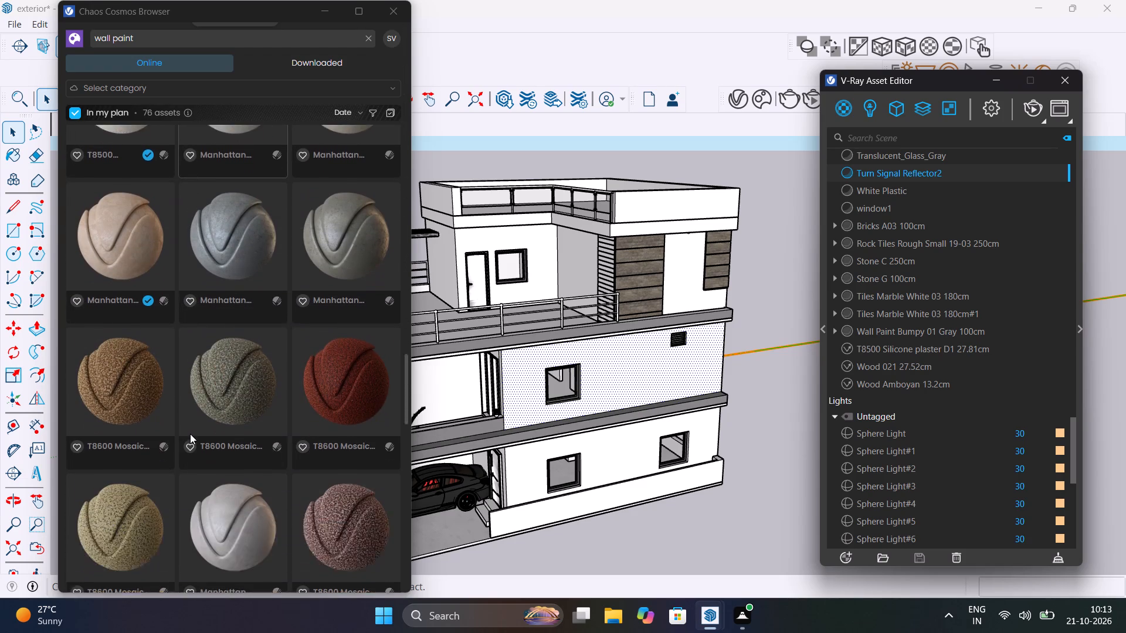
pyautogui.scroll(-7, 190, 434)
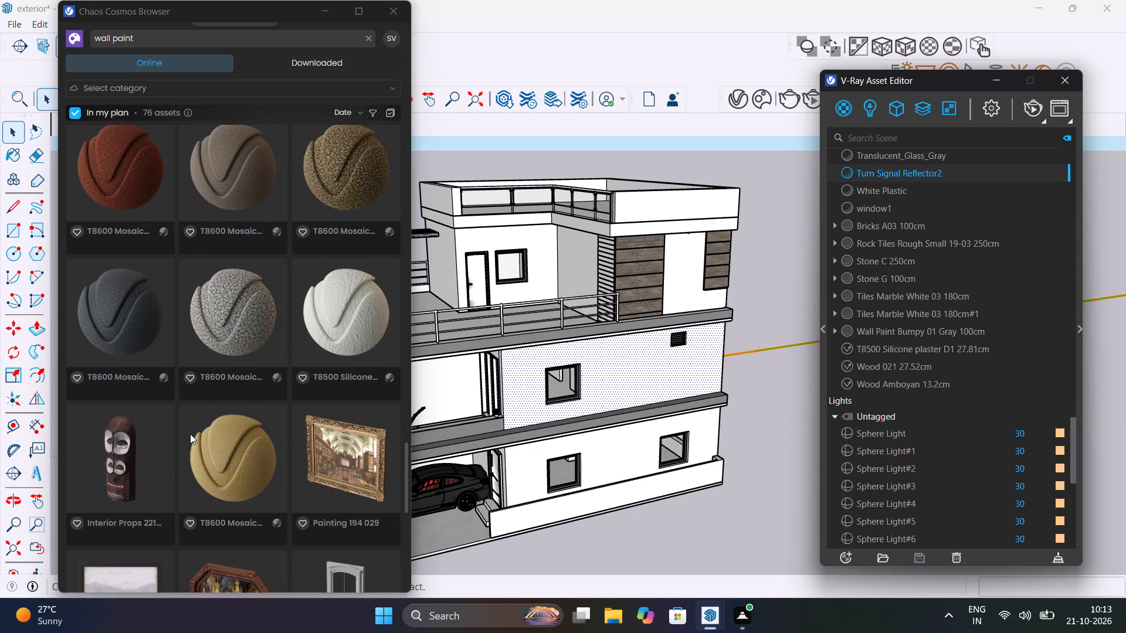
pyautogui.scroll(-5, 190, 434)
pyautogui.scroll(4, 190, 434)
pyautogui.scroll(-11, 190, 434)
pyautogui.scroll(7, 190, 434)
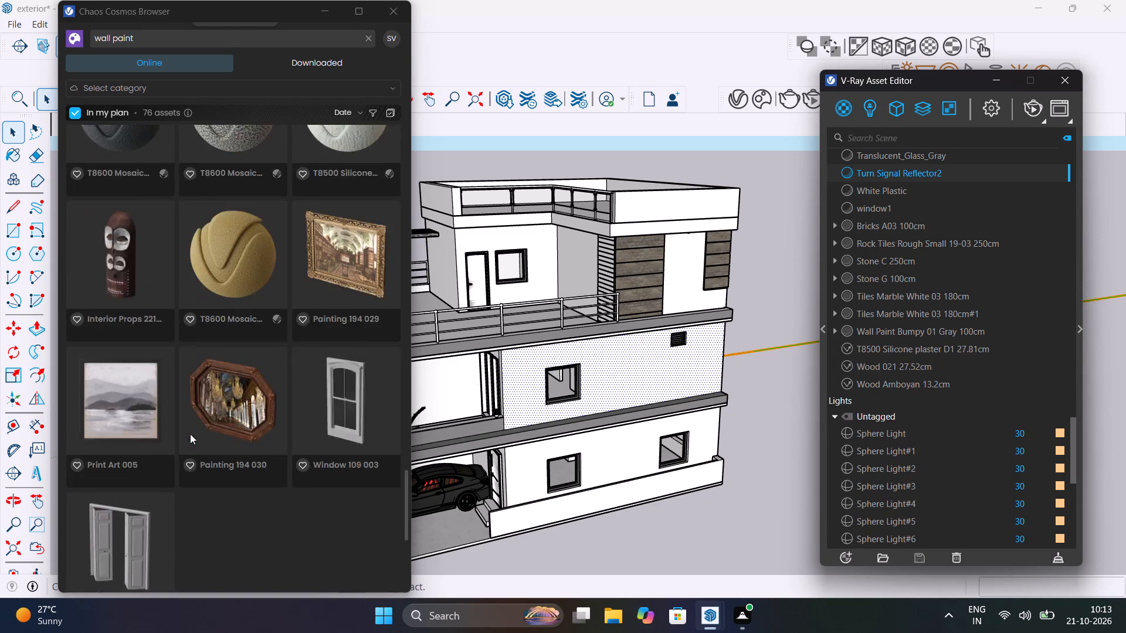
pyautogui.scroll(10, 190, 434)
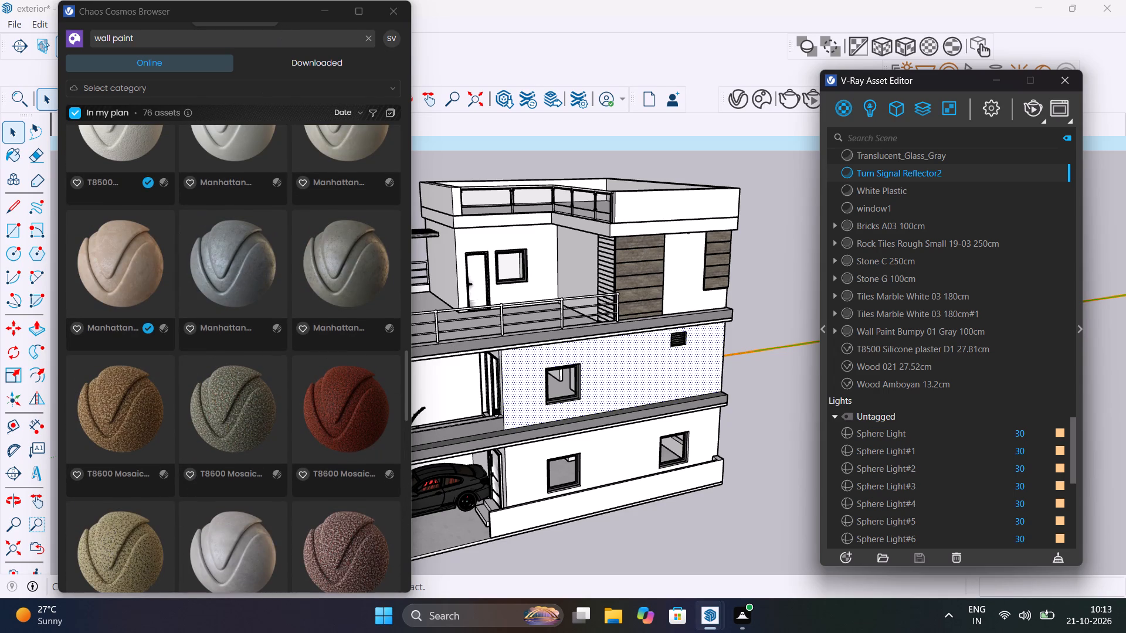
# Search the online Chaos Cosmos library for "wall paint cream".
pyautogui.click(284, 36)
pyautogui.press('space')
pyautogui.write('cream')
pyautogui.press('Return')
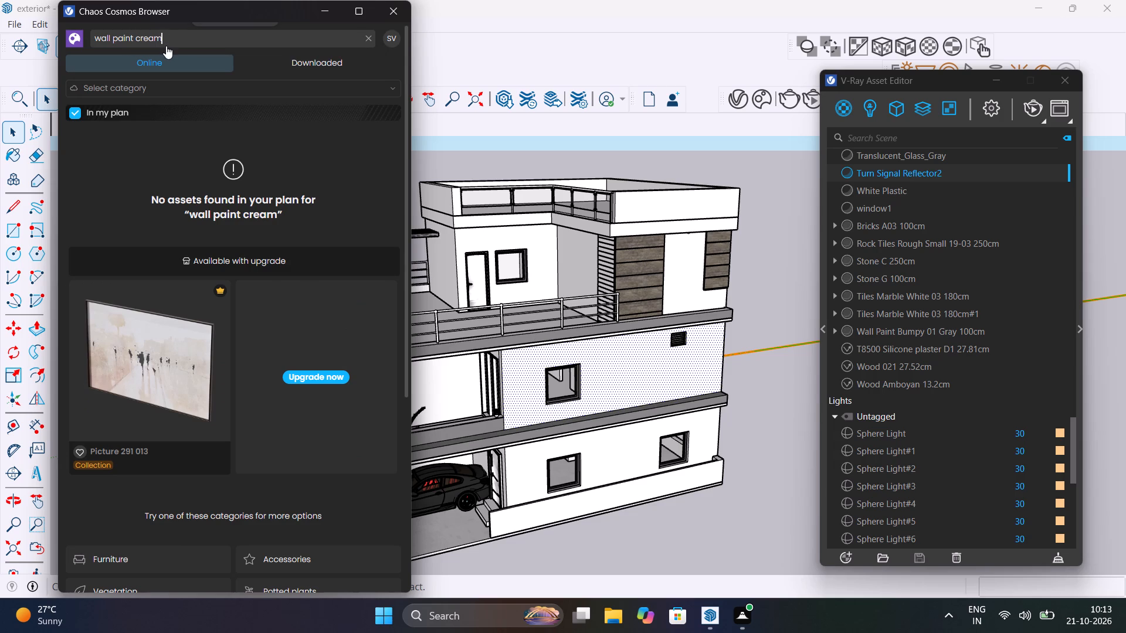
# Replace the Chaos Cosmos search term with "paint" and run the search.
pyautogui.press('BackSpace')
pyautogui.press('BackSpace')
pyautogui.press('BackSpace')
pyautogui.press('BackSpace')
pyautogui.press('BackSpace')
pyautogui.press('BackSpace')
pyautogui.press('BackSpace')
pyautogui.press('BackSpace')
pyautogui.press('BackSpace')
pyautogui.press('BackSpace')
pyautogui.press('BackSpace')
pyautogui.press('BackSpace')
pyautogui.press('BackSpace')
pyautogui.press('BackSpace')
pyautogui.press('BackSpace')
pyautogui.press('BackSpace')
pyautogui.press('BackSpace')
pyautogui.press('BackSpace')
pyautogui.press('BackSpace')
pyautogui.press('BackSpace')
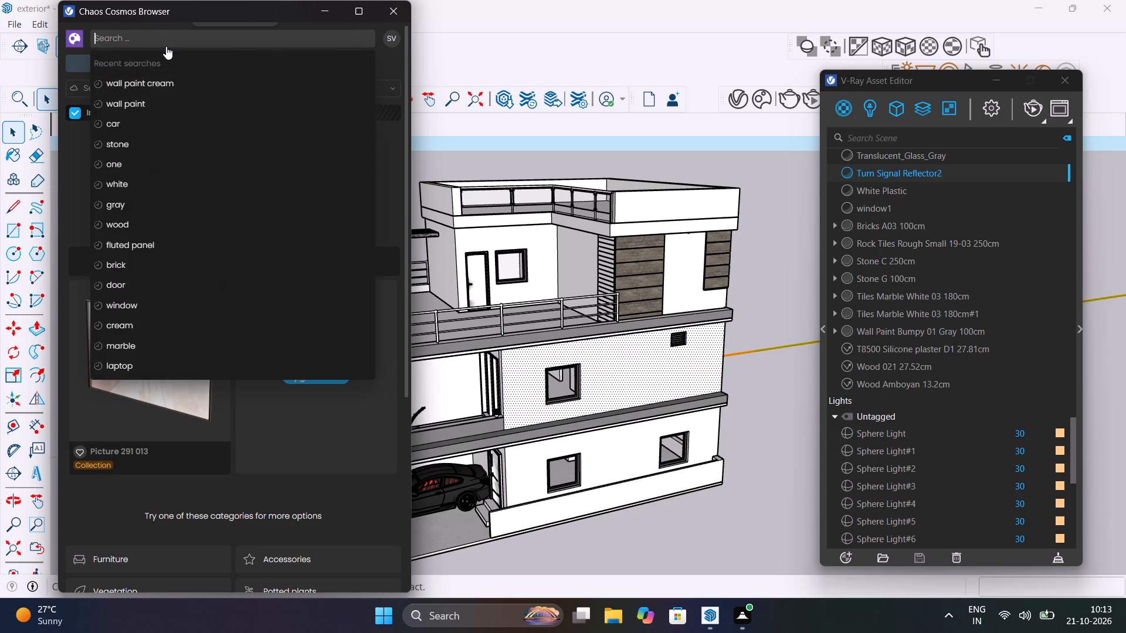
pyautogui.press('o')
pyautogui.press('BackSpace')
pyautogui.press('BackSpace')
pyautogui.write('paint')
pyautogui.press('Return')
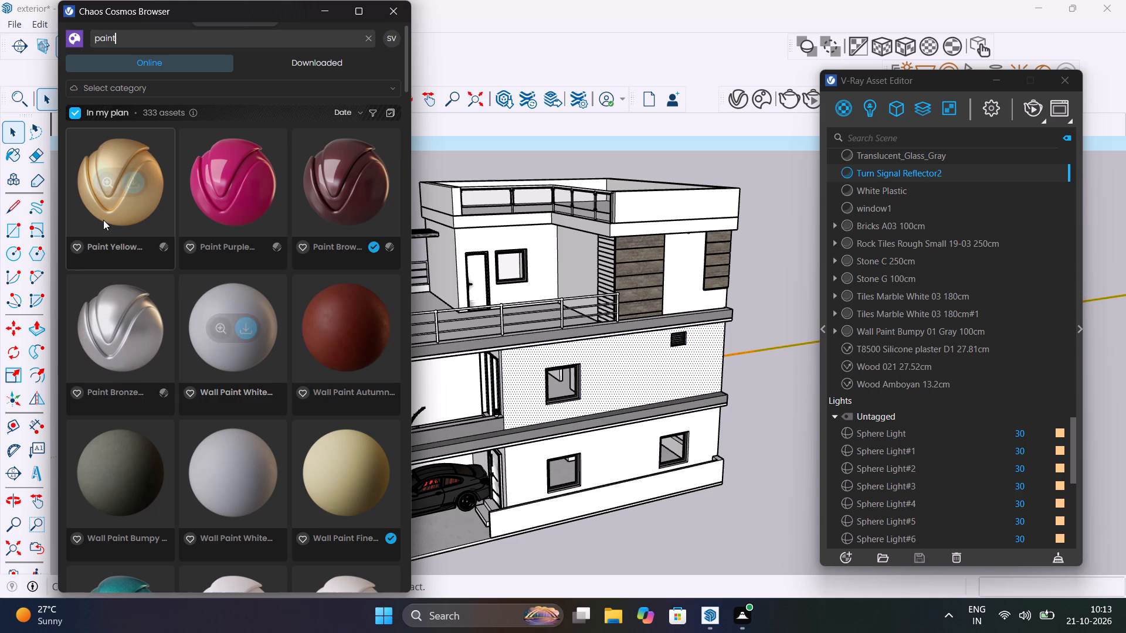
# Look through the online Chaos Cosmos paint results for a colour and finish suited to the exterior walls.
pyautogui.scroll(-2, 203, 364)
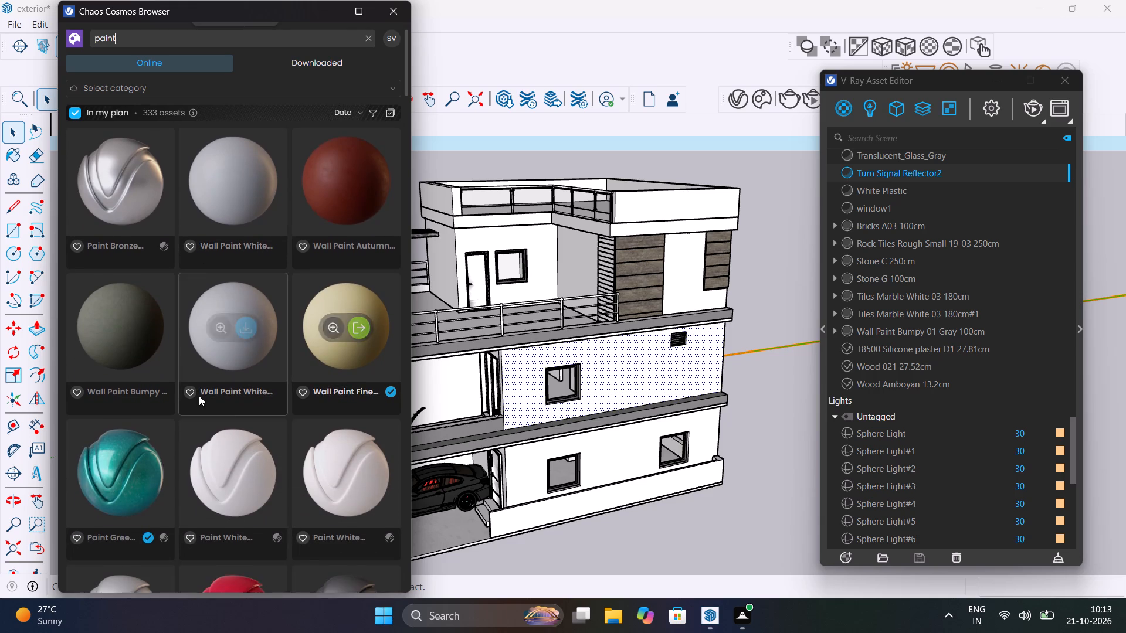
pyautogui.scroll(-10, 199, 396)
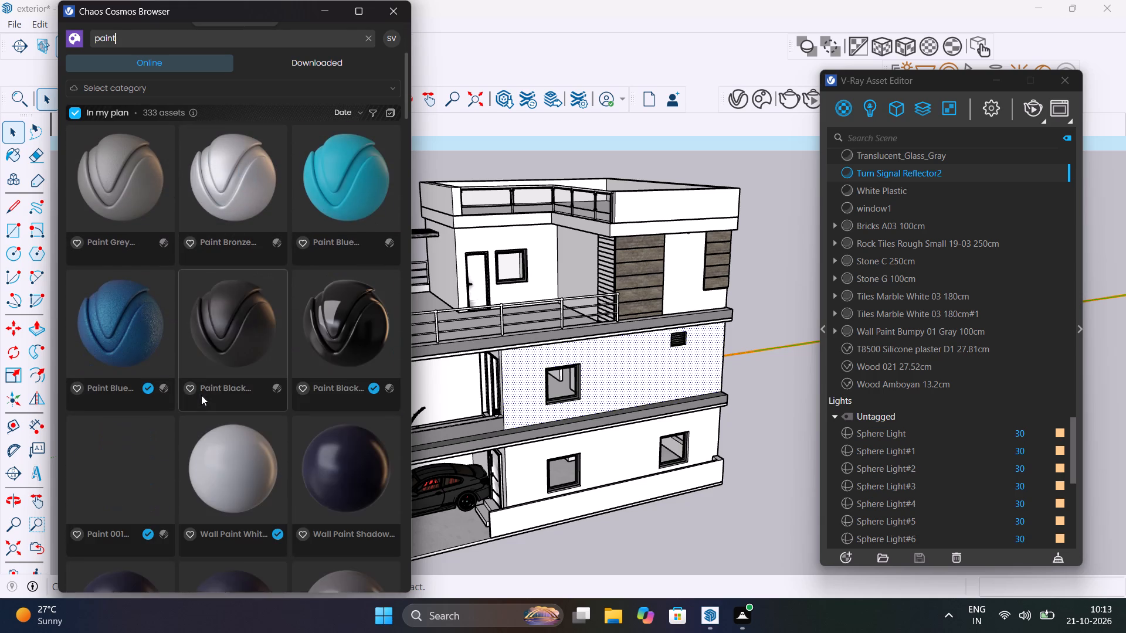
pyautogui.scroll(-12, 201, 395)
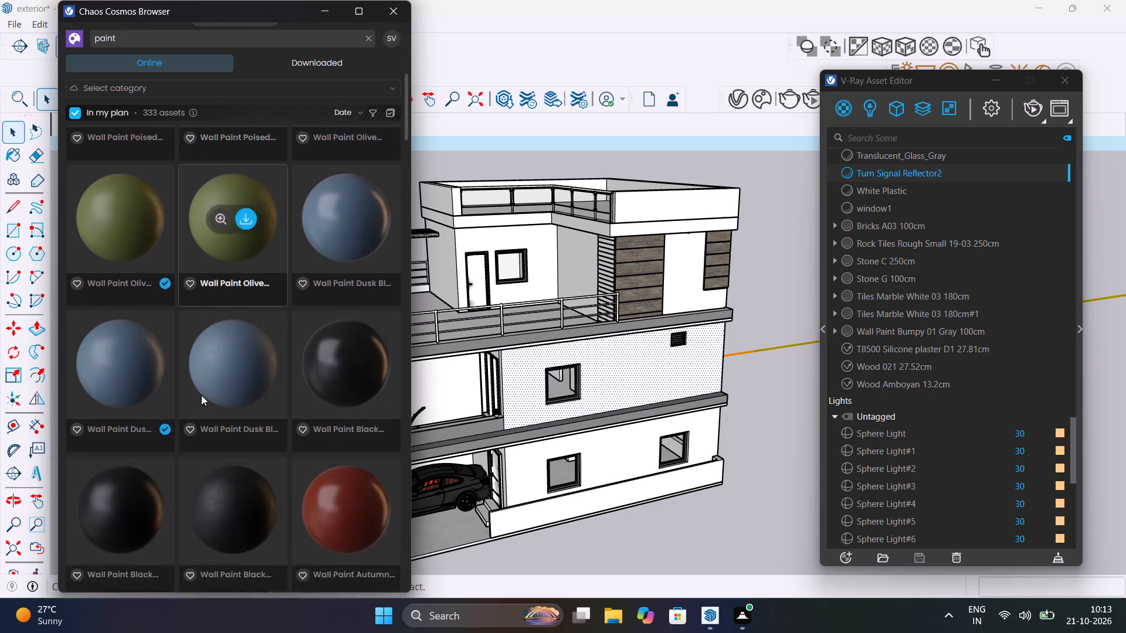
pyautogui.scroll(-8, 201, 395)
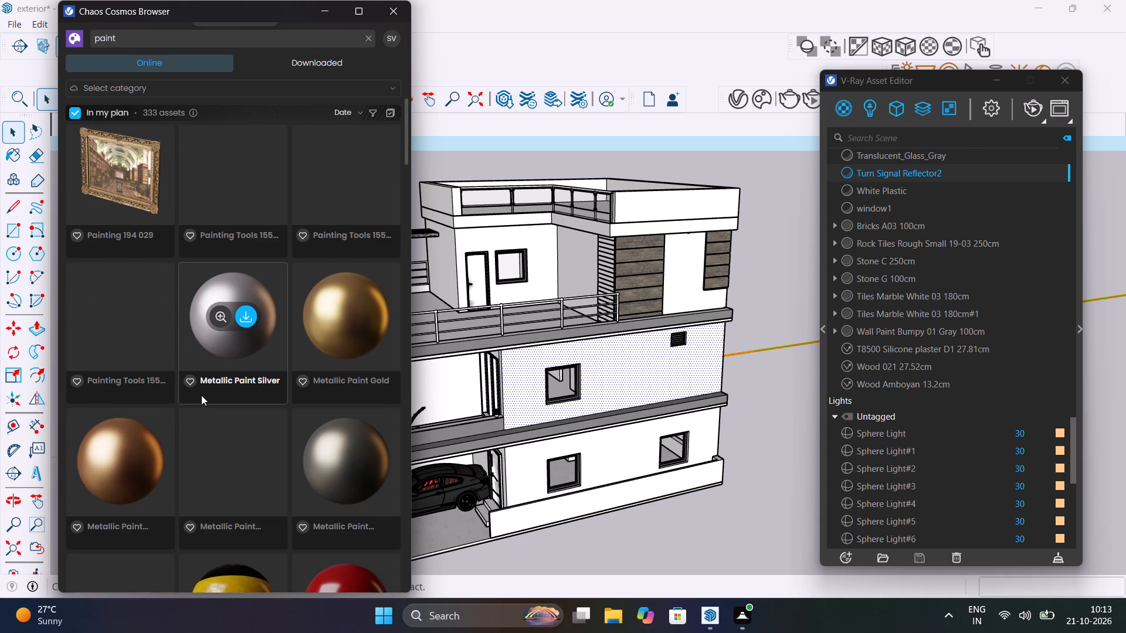
pyautogui.scroll(-2, 201, 395)
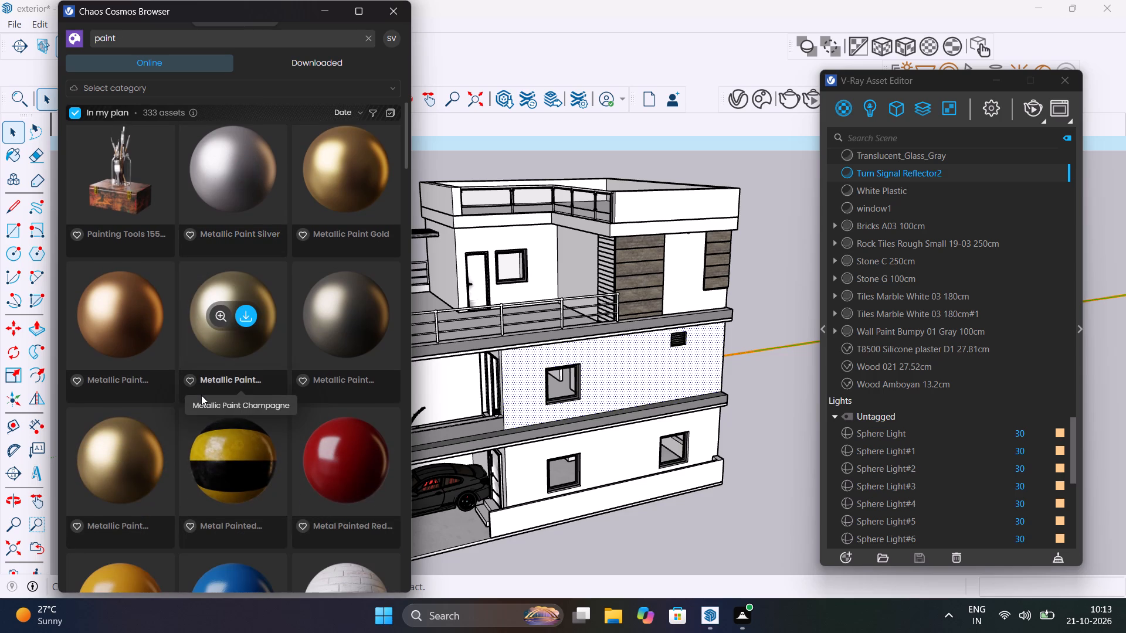
pyautogui.scroll(-2, 201, 395)
pyautogui.scroll(-19, 201, 395)
pyautogui.scroll(7, 210, 399)
pyautogui.scroll(-8, 210, 399)
pyautogui.scroll(8, 210, 399)
pyautogui.scroll(-8, 313, 293)
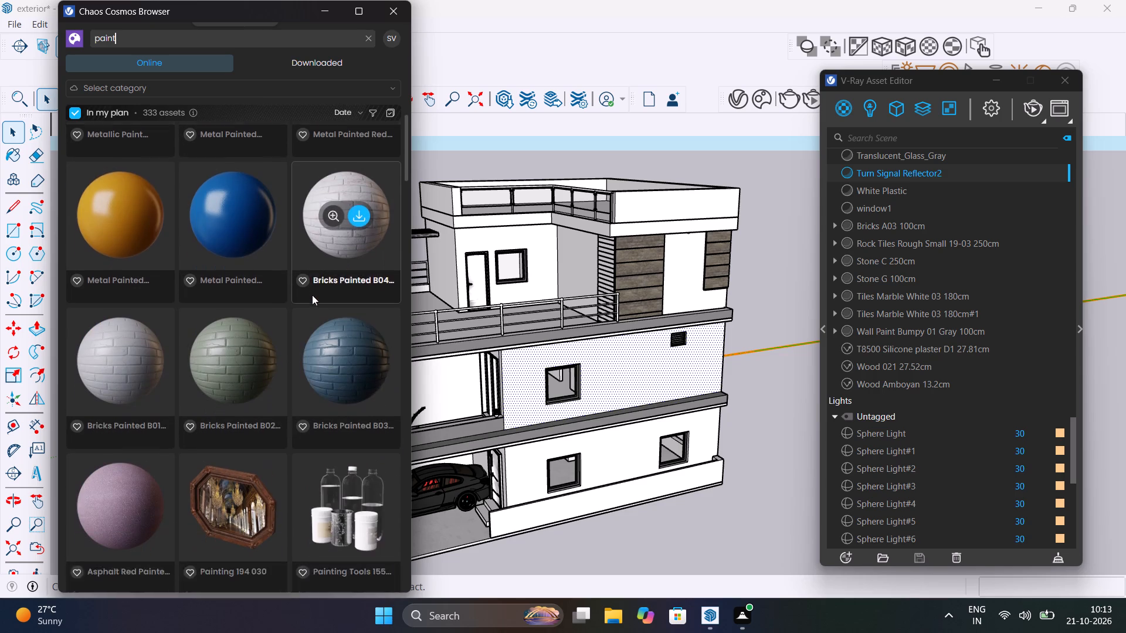
pyautogui.scroll(-12, 312, 295)
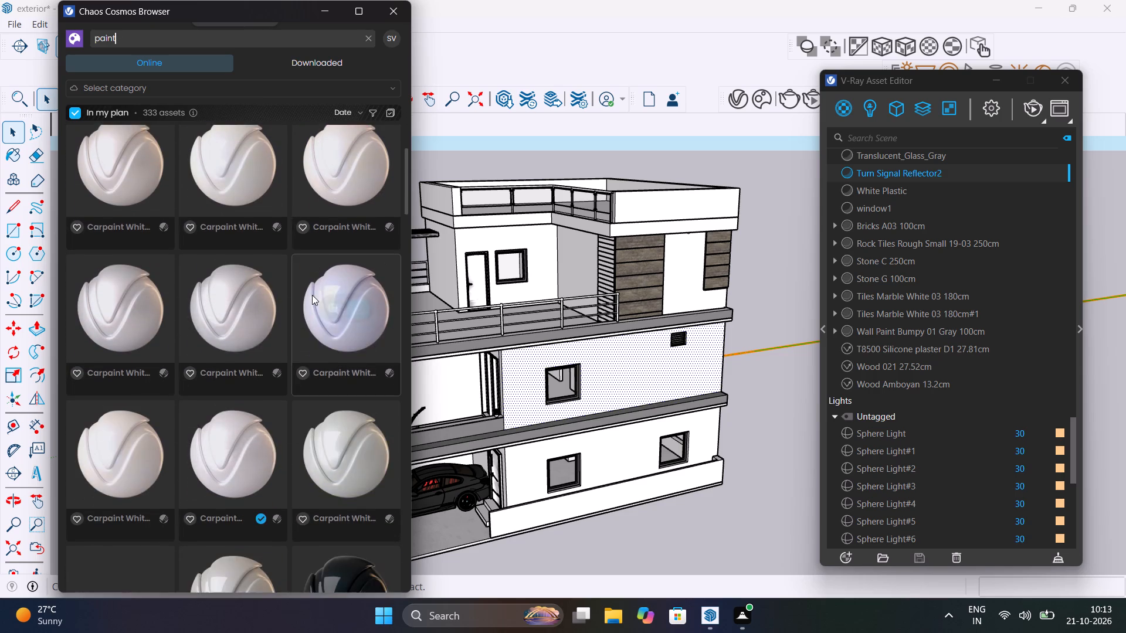
pyautogui.scroll(-14, 312, 295)
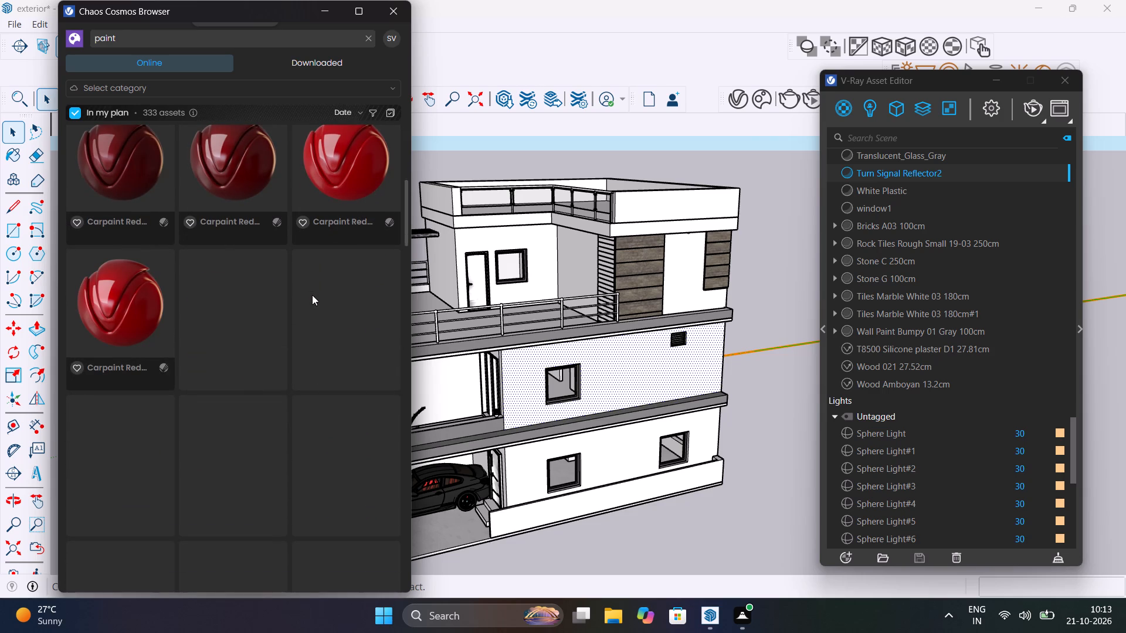
# Review the already downloaded Chaos Cosmos paint materials for one suited to the exterior walls.
pyautogui.scroll(-2, 312, 295)
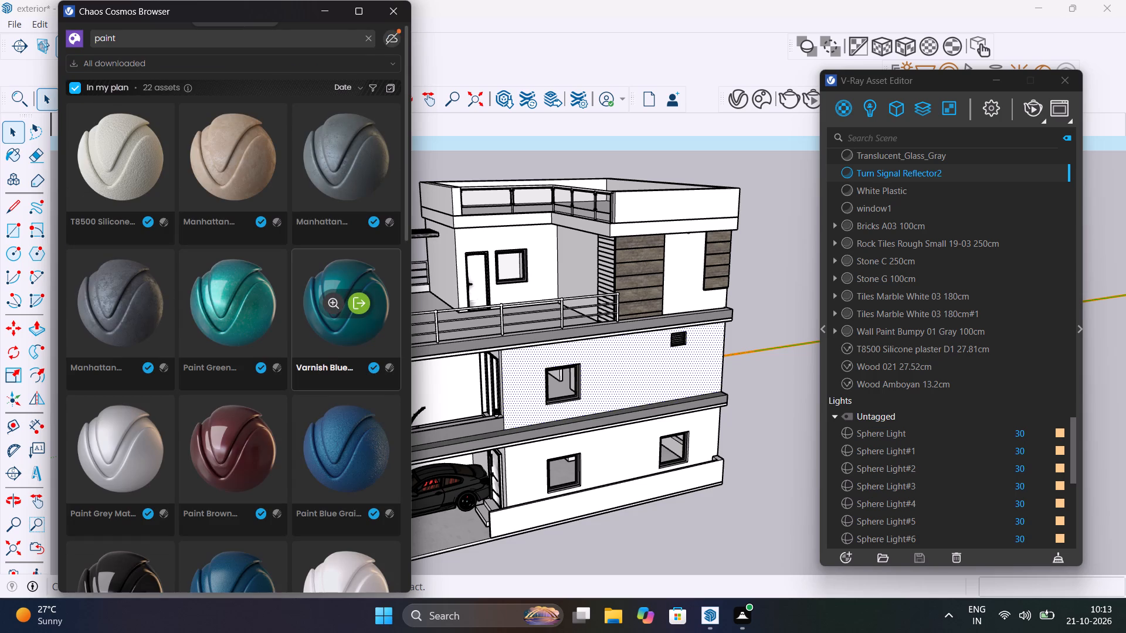
pyautogui.scroll(-7, 312, 295)
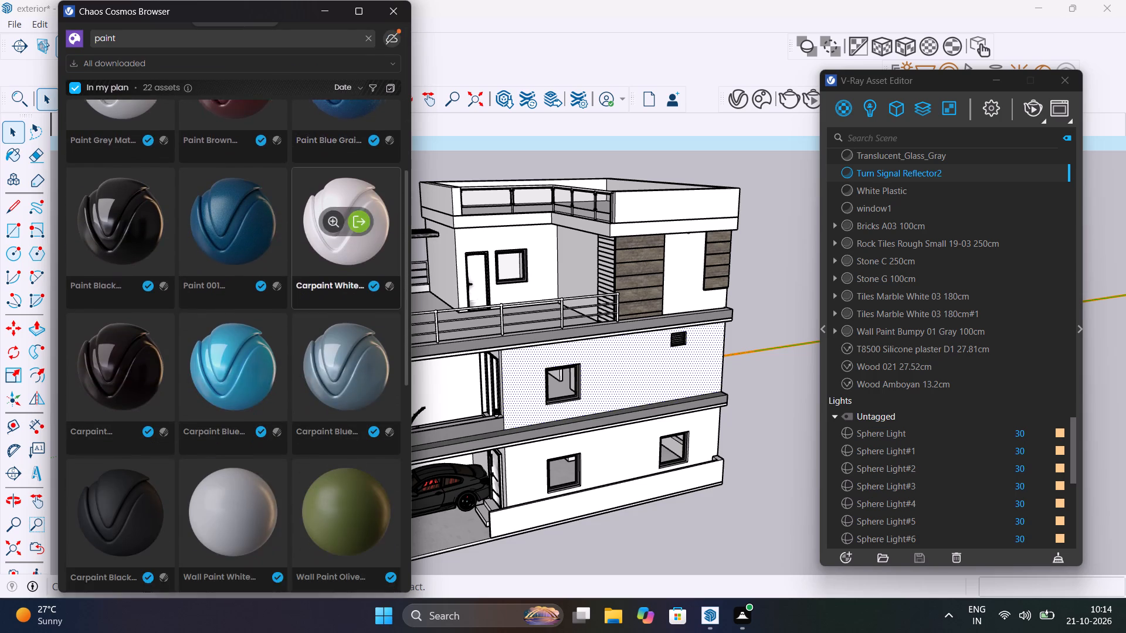
pyautogui.scroll(-8, 312, 295)
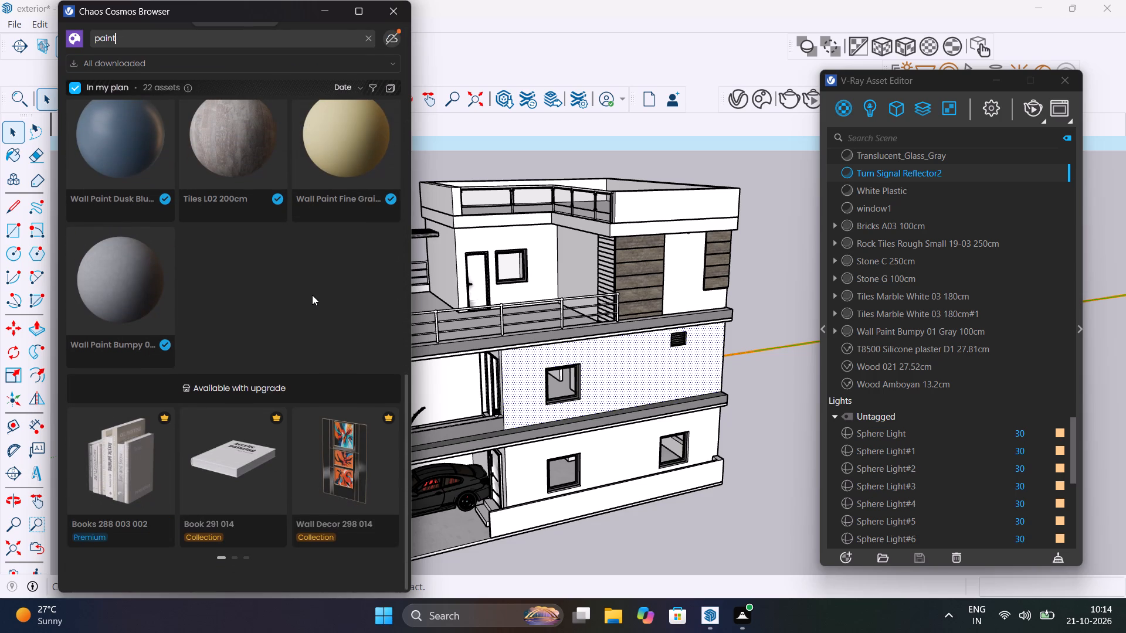
pyautogui.scroll(-4, 312, 295)
pyautogui.scroll(18, 312, 295)
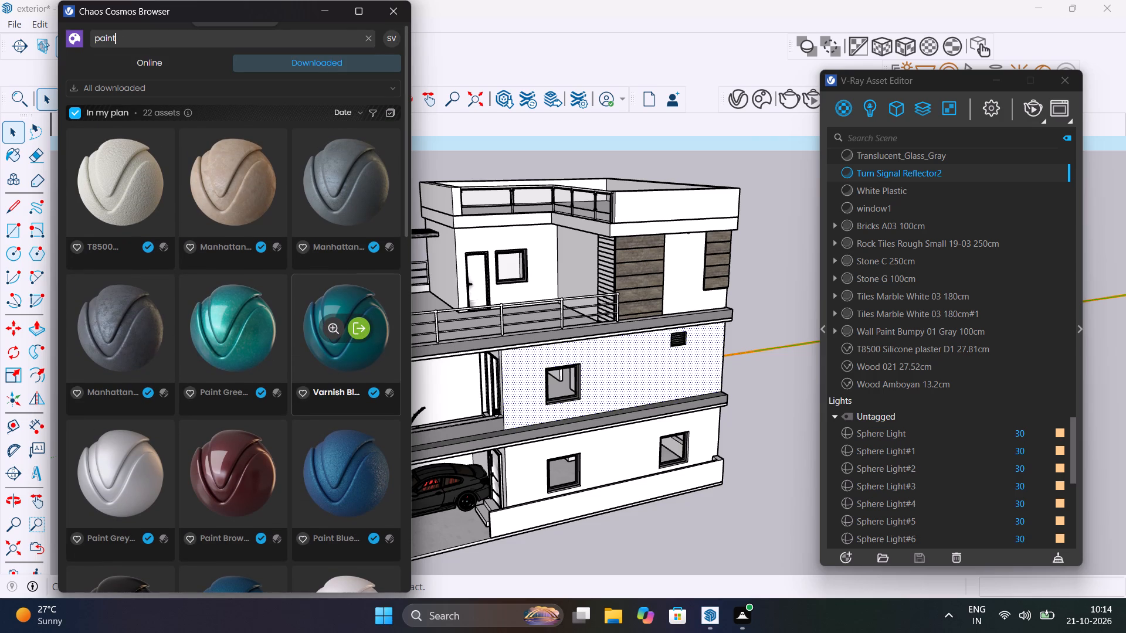
pyautogui.scroll(-4, 312, 294)
pyautogui.scroll(6, 312, 294)
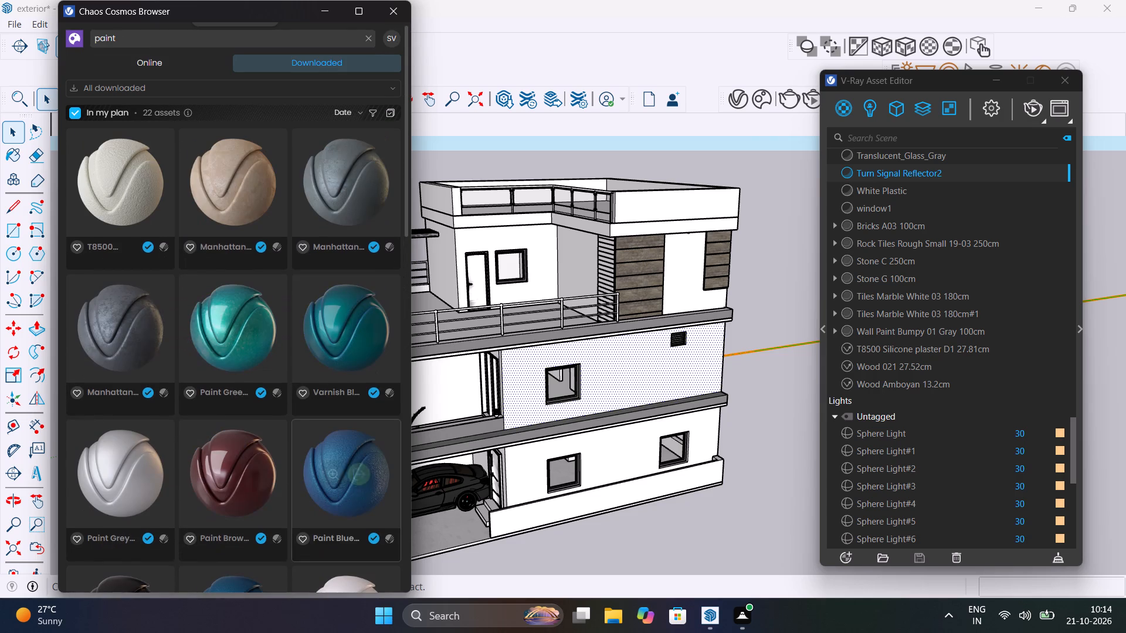
pyautogui.scroll(20, 312, 294)
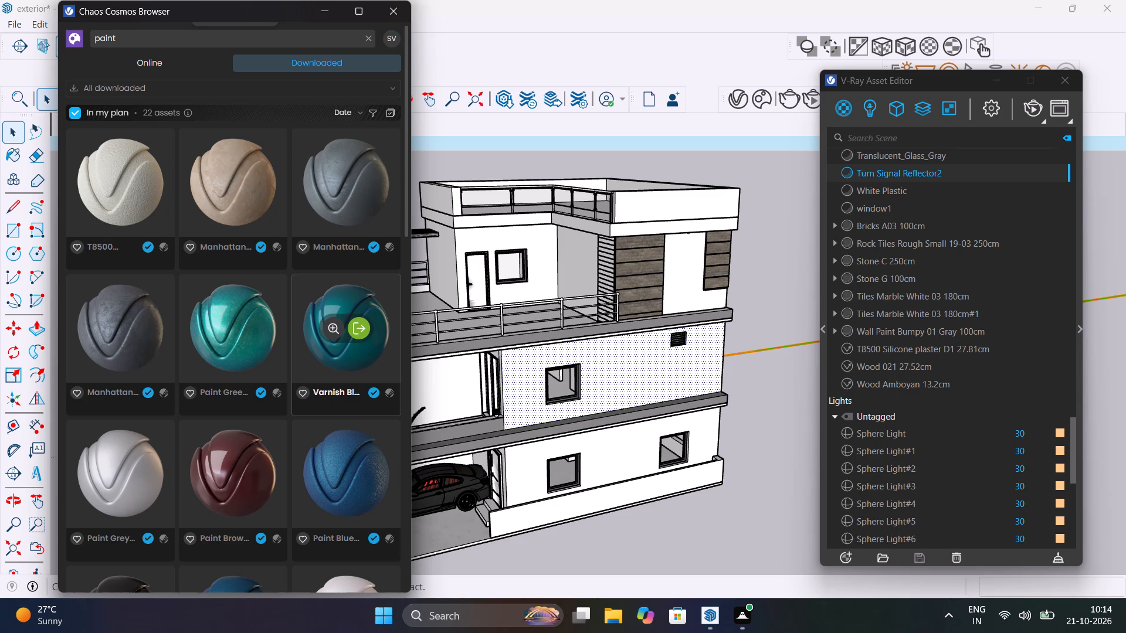
# Deselect the middle storey's side wall and close the Chaos Cosmos browser.
pyautogui.click(755, 299)
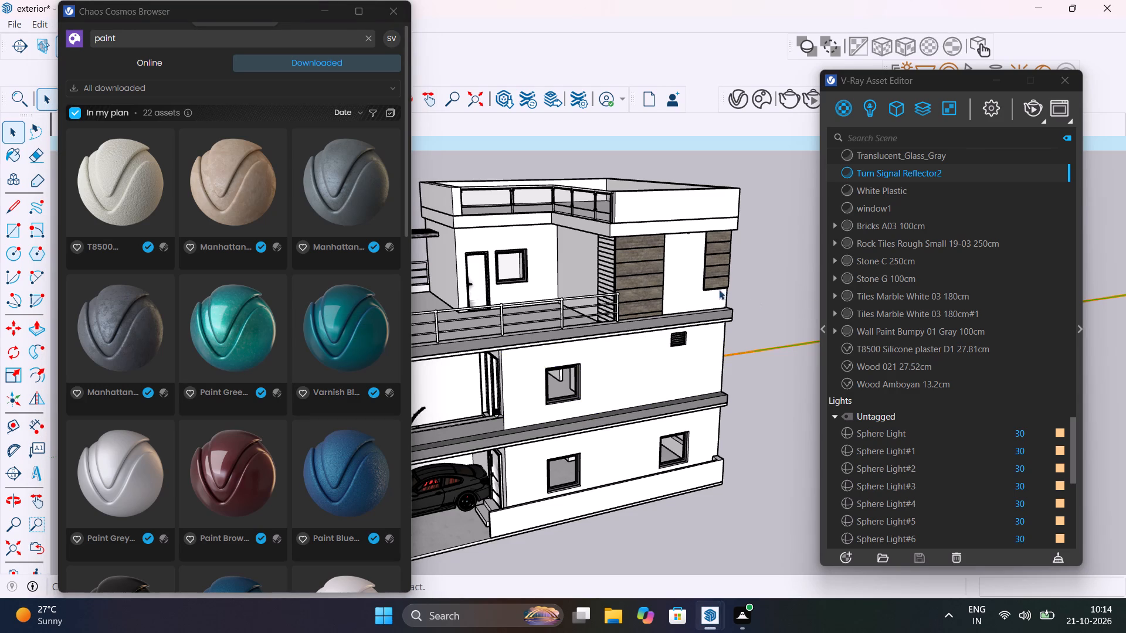
pyautogui.click(391, 16)
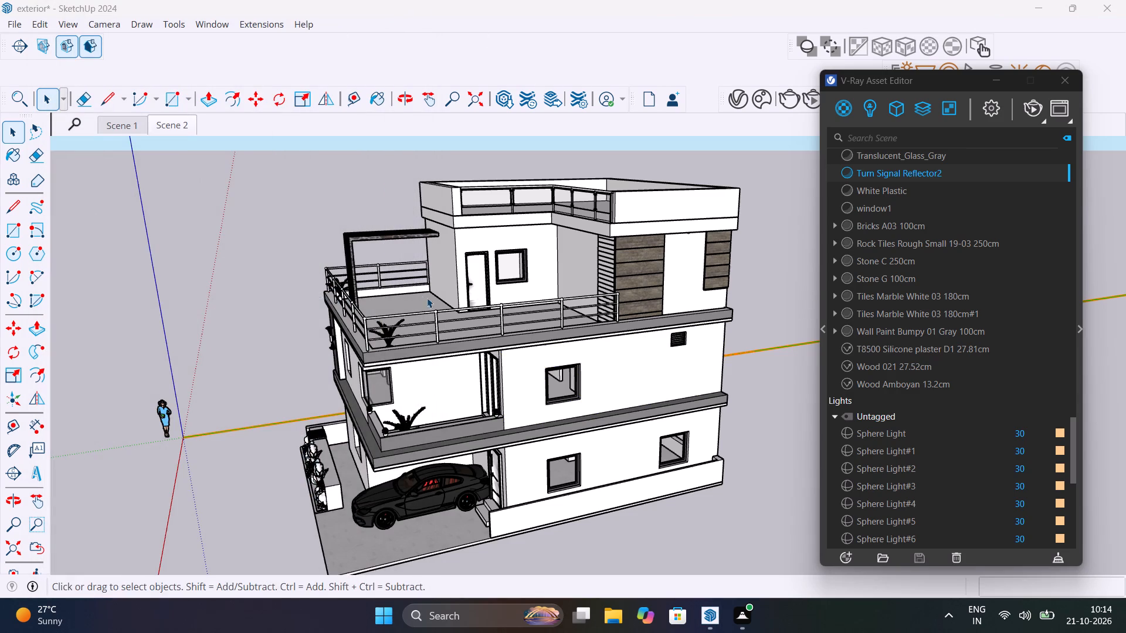
# Examine the house's front and side exterior walls in the model.
pyautogui.moveTo(428, 300); pyautogui.dragTo(573, 264, button='middle')
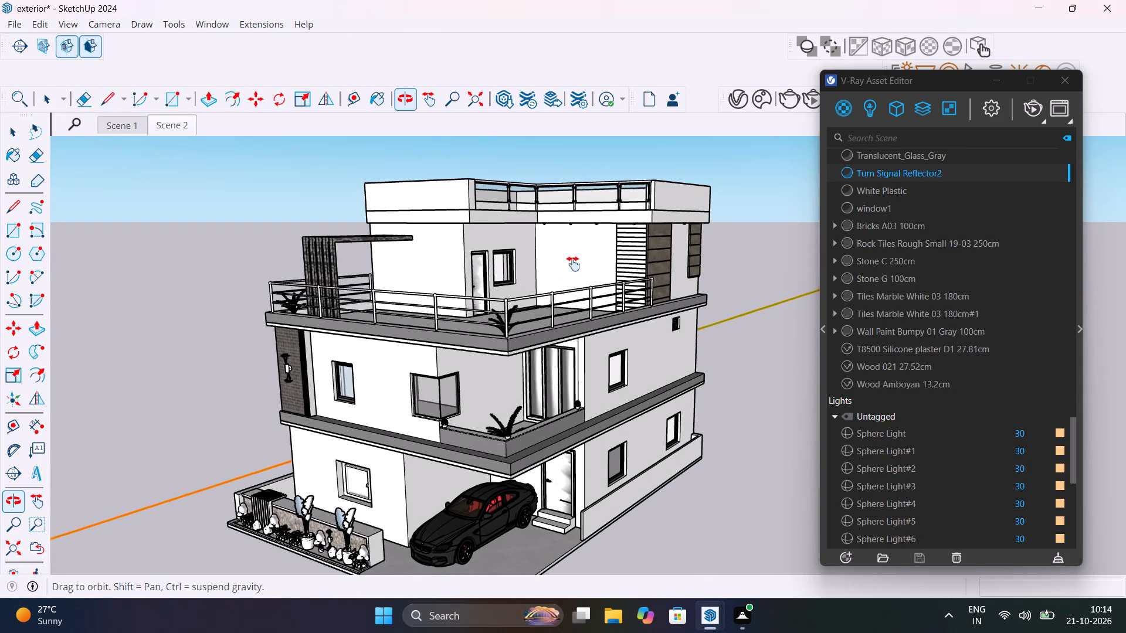
pyautogui.moveTo(573, 264); pyautogui.dragTo(643, 238, button='middle')
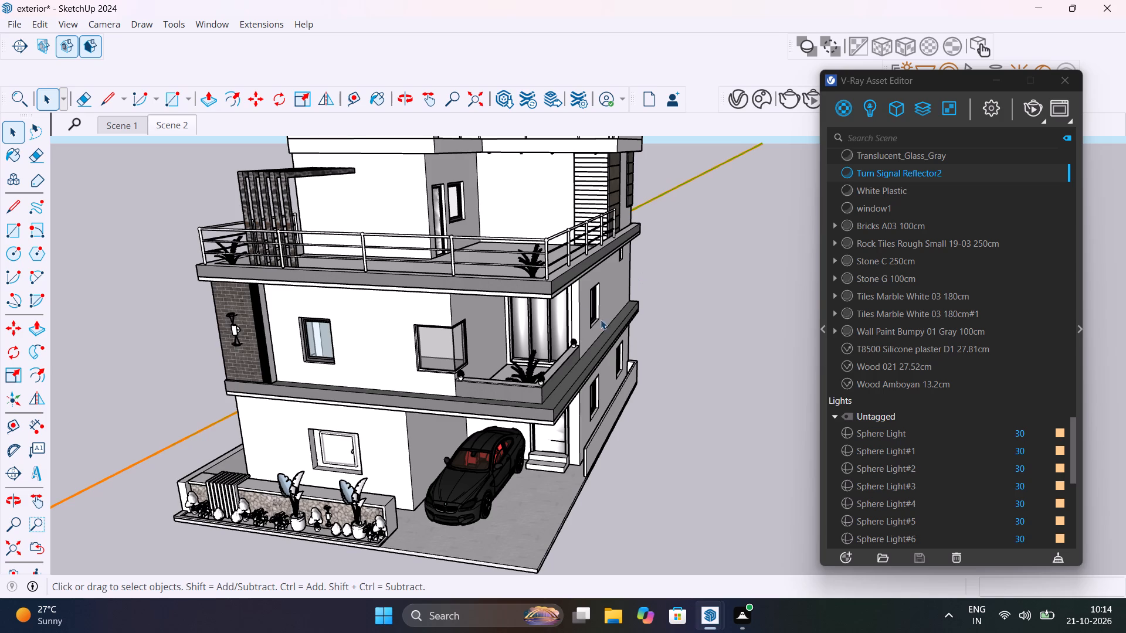
pyautogui.moveTo(630, 392); pyautogui.dragTo(324, 380, button='middle')
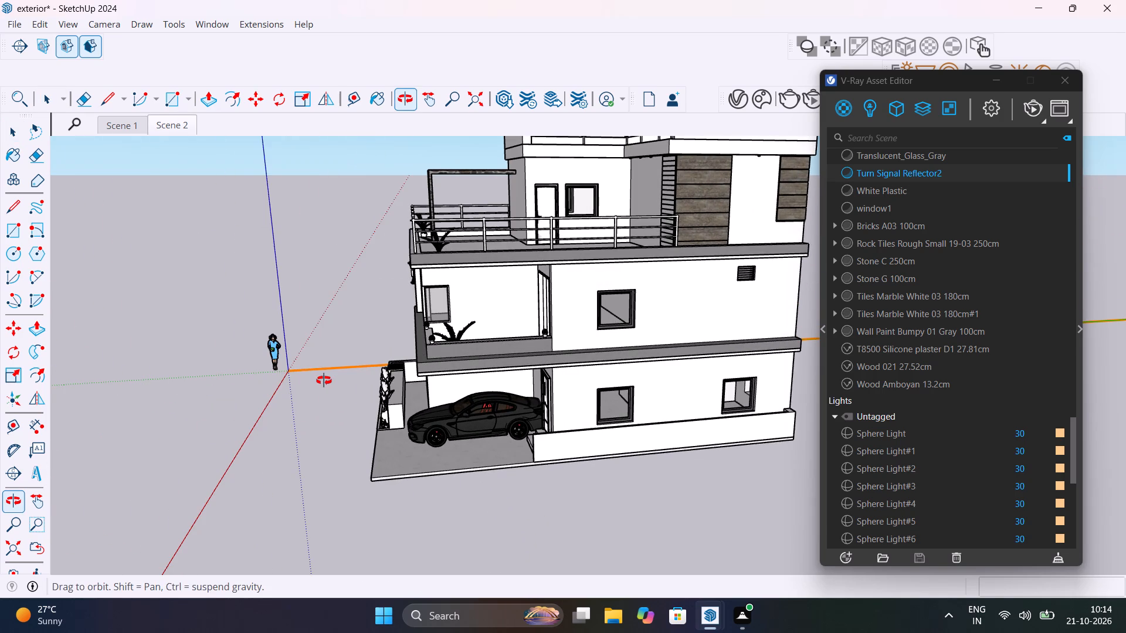
pyautogui.moveTo(324, 380); pyautogui.dragTo(495, 401, button='middle')
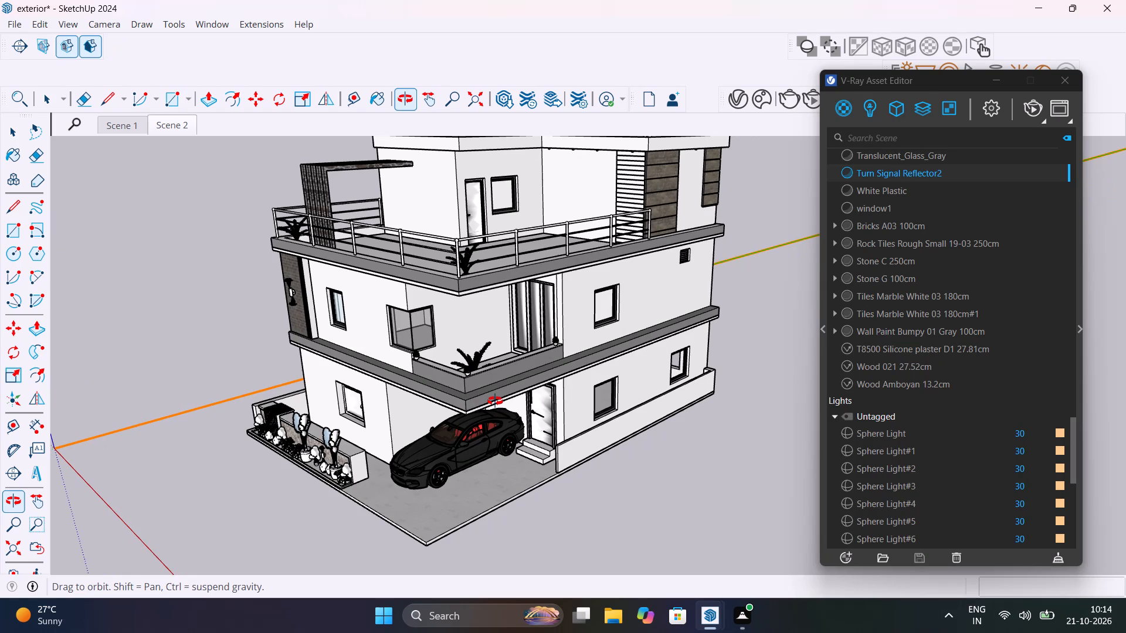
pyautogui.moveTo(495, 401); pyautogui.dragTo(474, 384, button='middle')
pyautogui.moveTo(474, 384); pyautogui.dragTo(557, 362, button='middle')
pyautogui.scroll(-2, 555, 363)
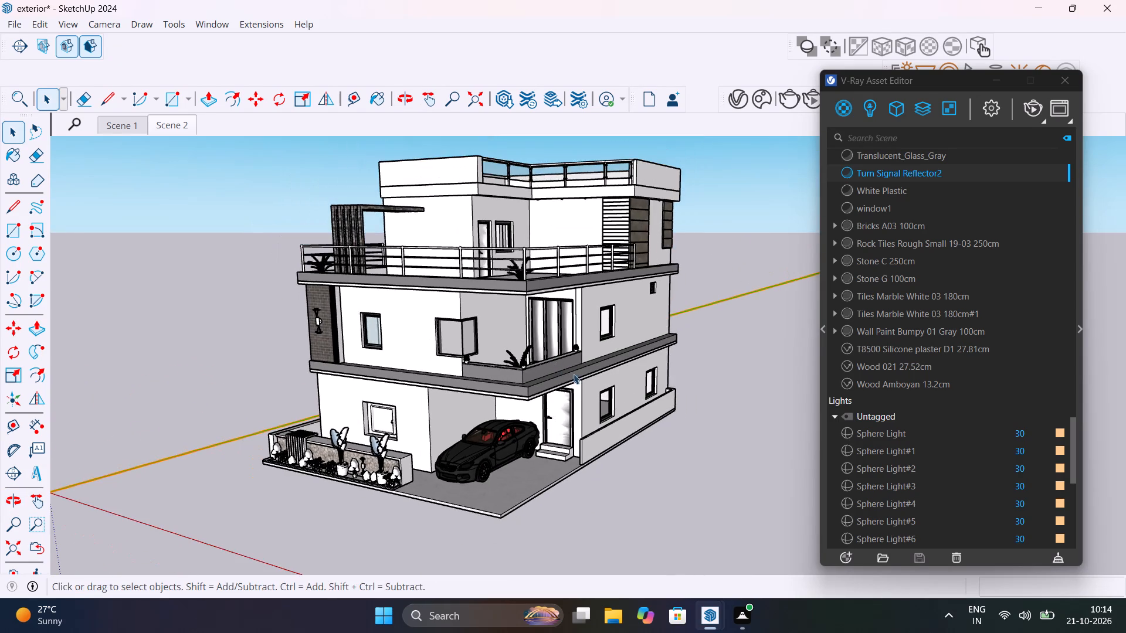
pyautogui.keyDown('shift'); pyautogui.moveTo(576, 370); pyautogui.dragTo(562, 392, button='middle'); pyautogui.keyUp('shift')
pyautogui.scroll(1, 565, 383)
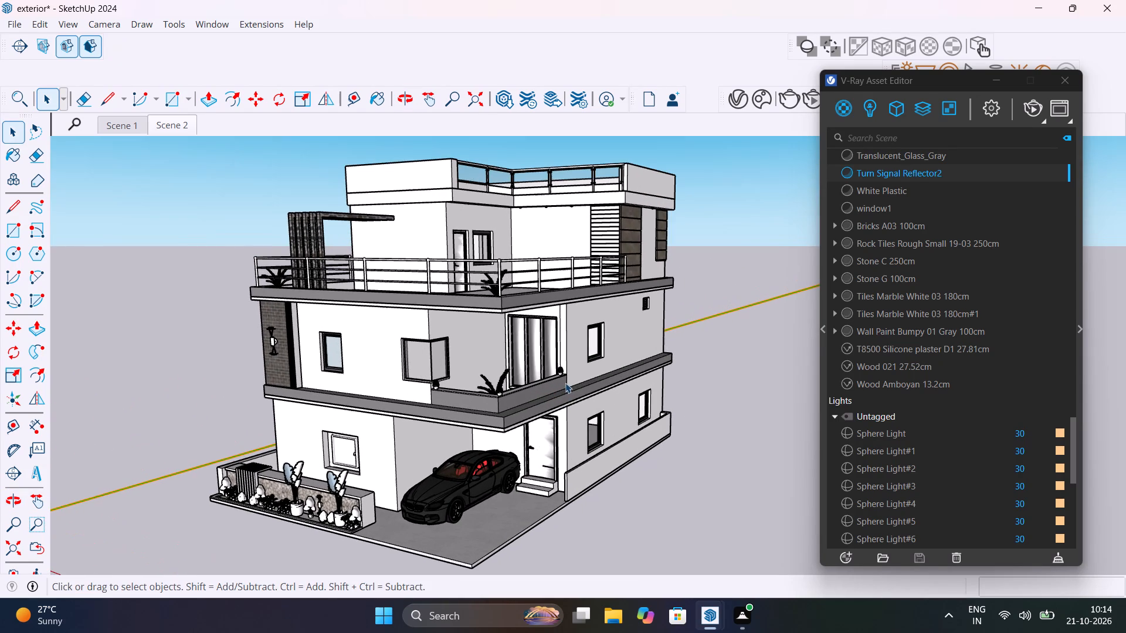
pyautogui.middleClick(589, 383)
# Close the V-Ray Asset Editor and search the online Chaos Cosmos library for "grass".
pyautogui.click(1064, 85)
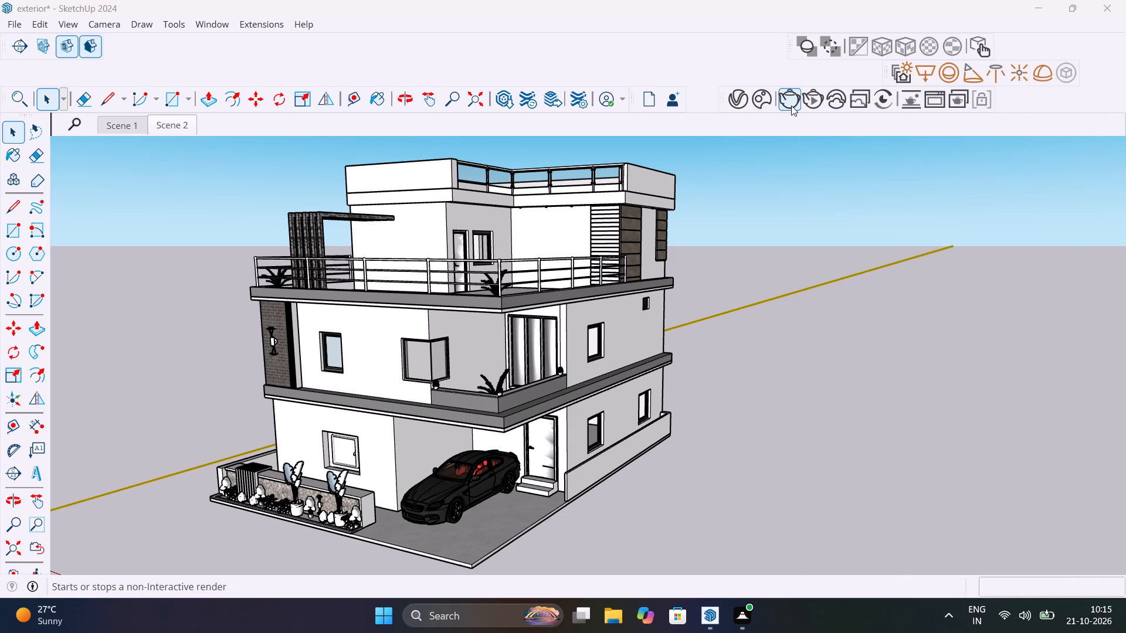
pyautogui.click(767, 101)
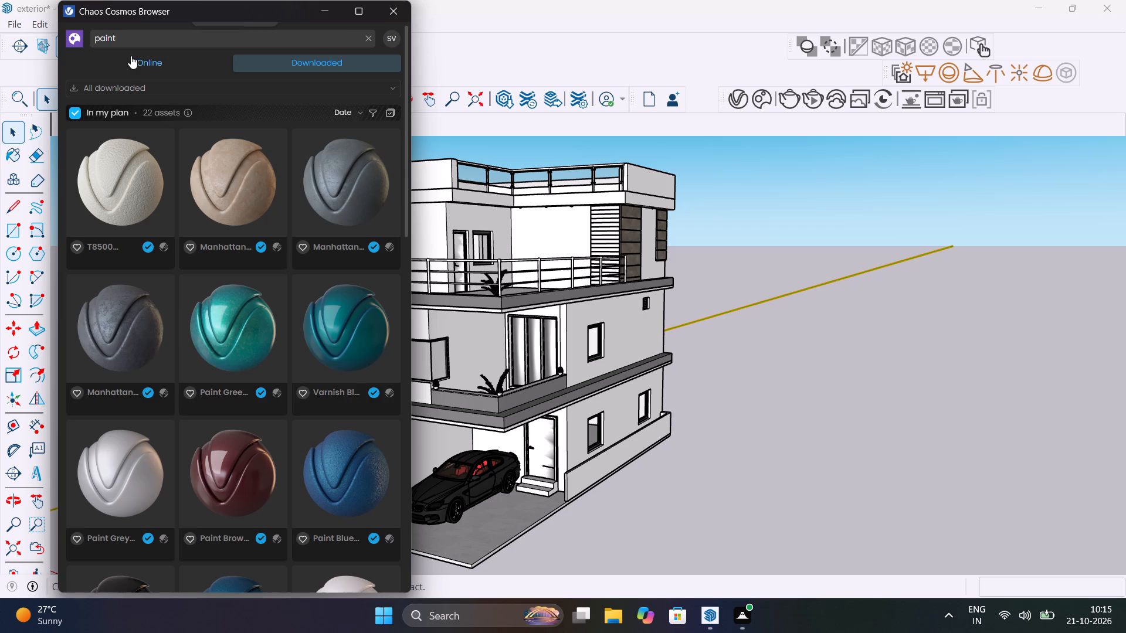
pyautogui.click(137, 60)
pyautogui.click(371, 39)
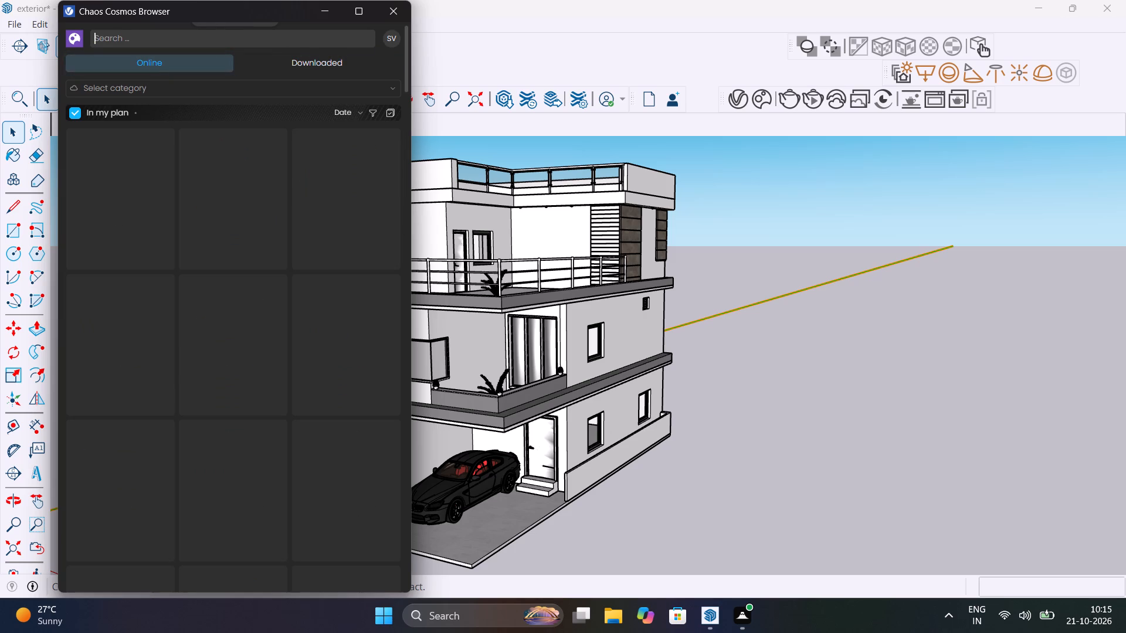
pyautogui.write('grass')
pyautogui.press('Return')
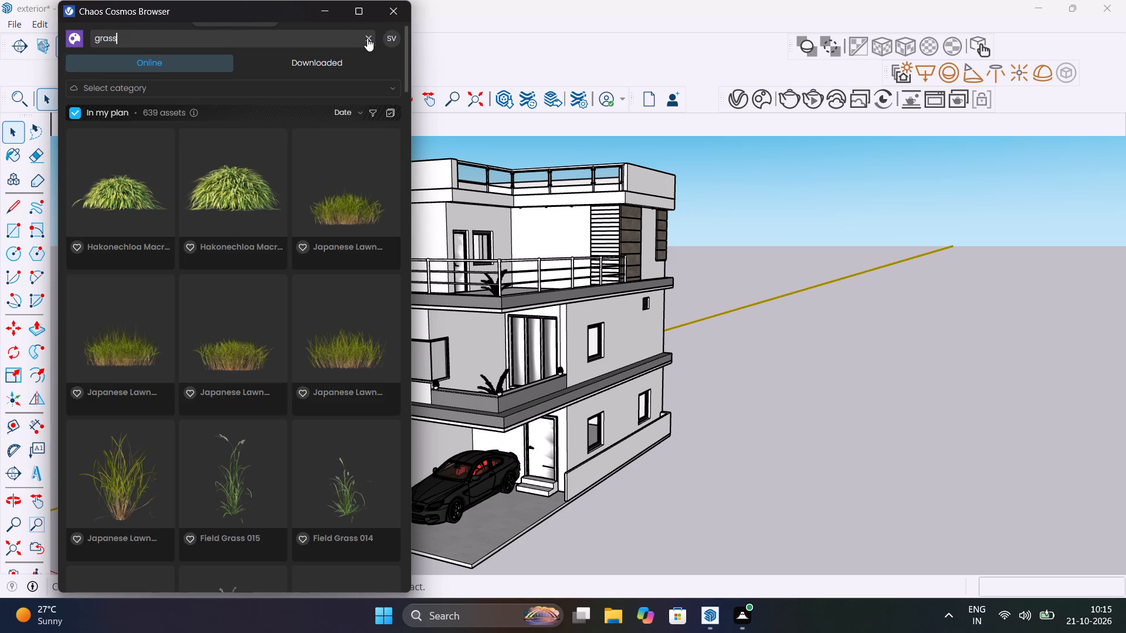
# Look through the online grass results for a lawn asset suited to the ground around the house.
pyautogui.scroll(-4, 298, 295)
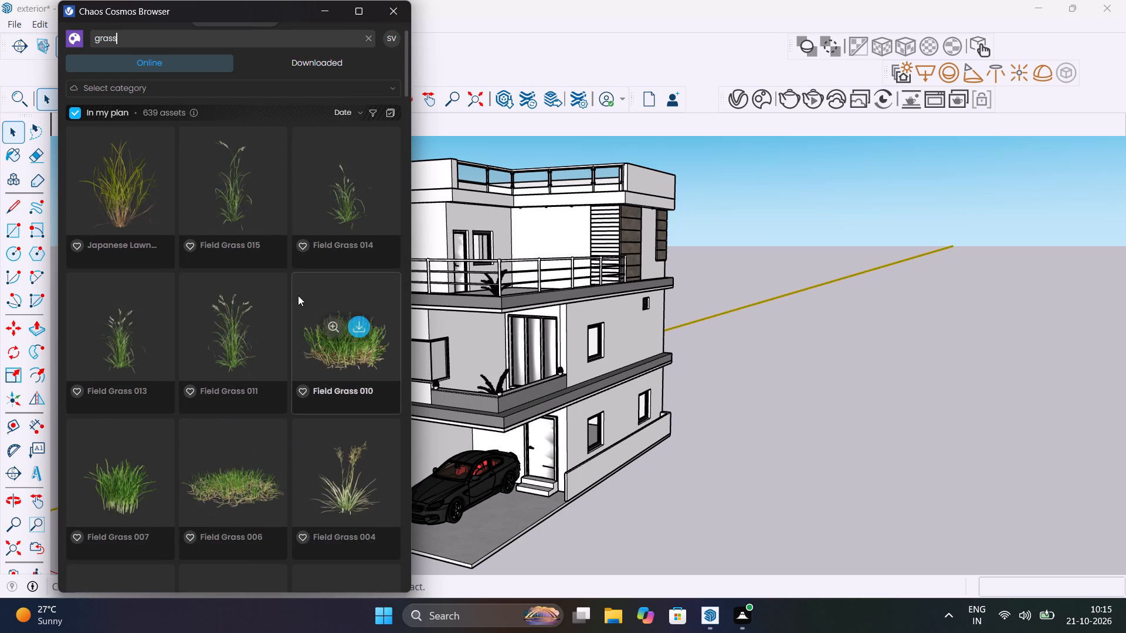
pyautogui.scroll(-4, 298, 295)
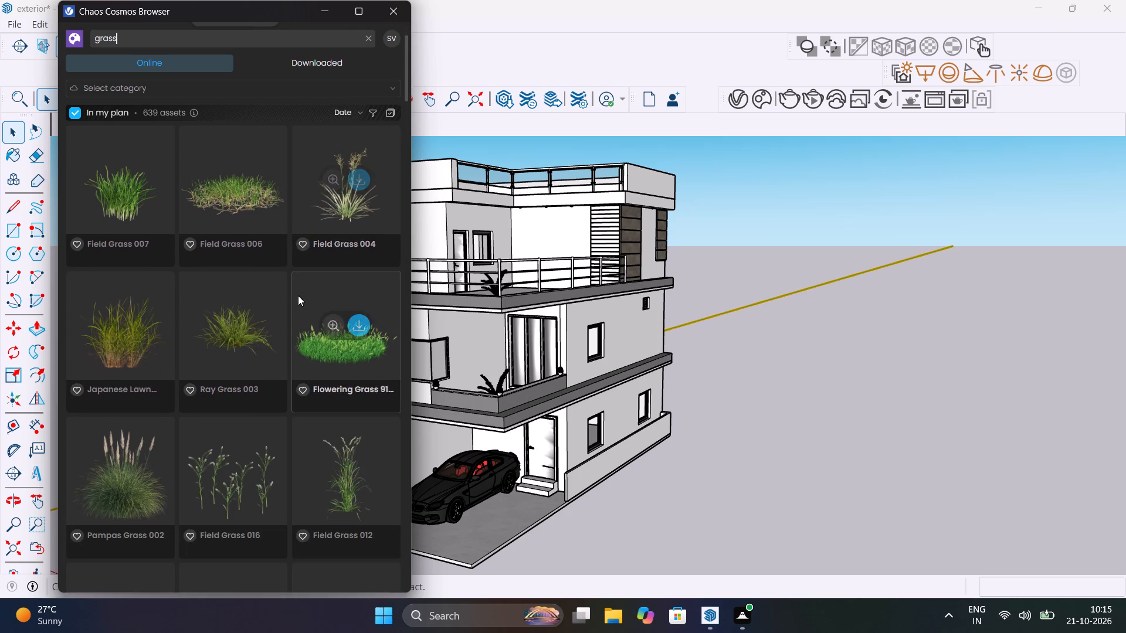
pyautogui.scroll(-9, 298, 295)
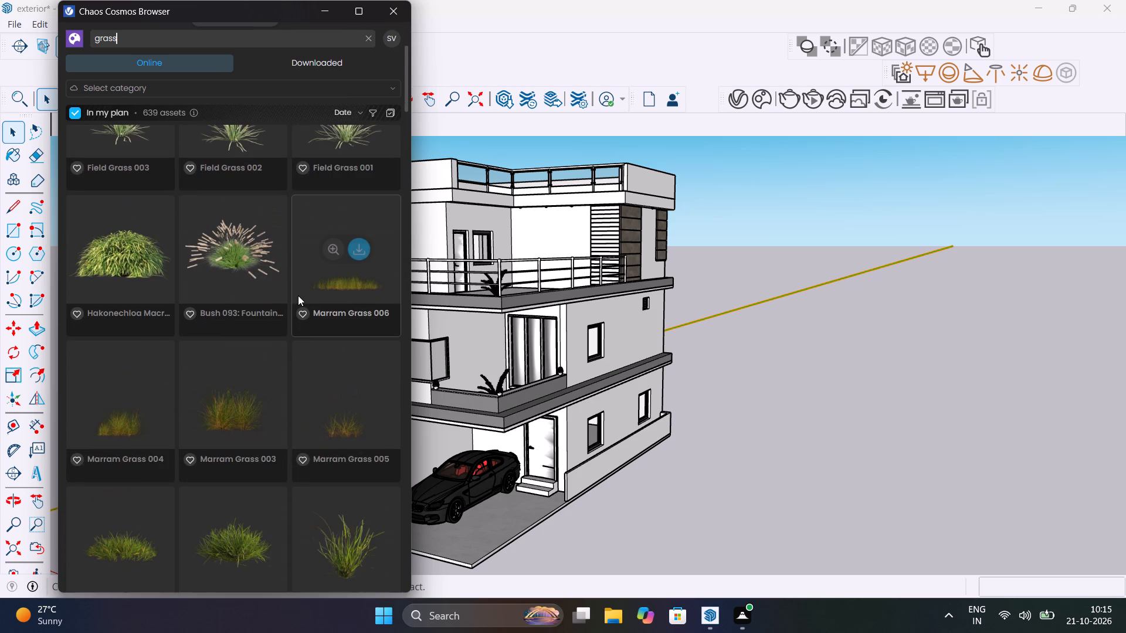
pyautogui.scroll(-6, 298, 295)
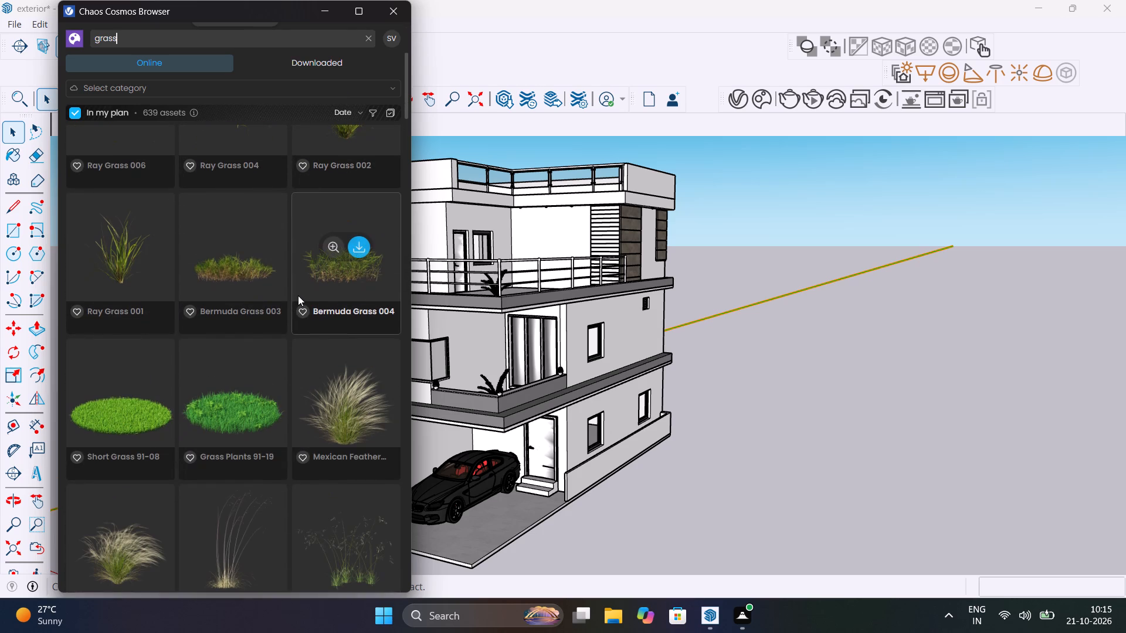
pyautogui.scroll(-5, 298, 295)
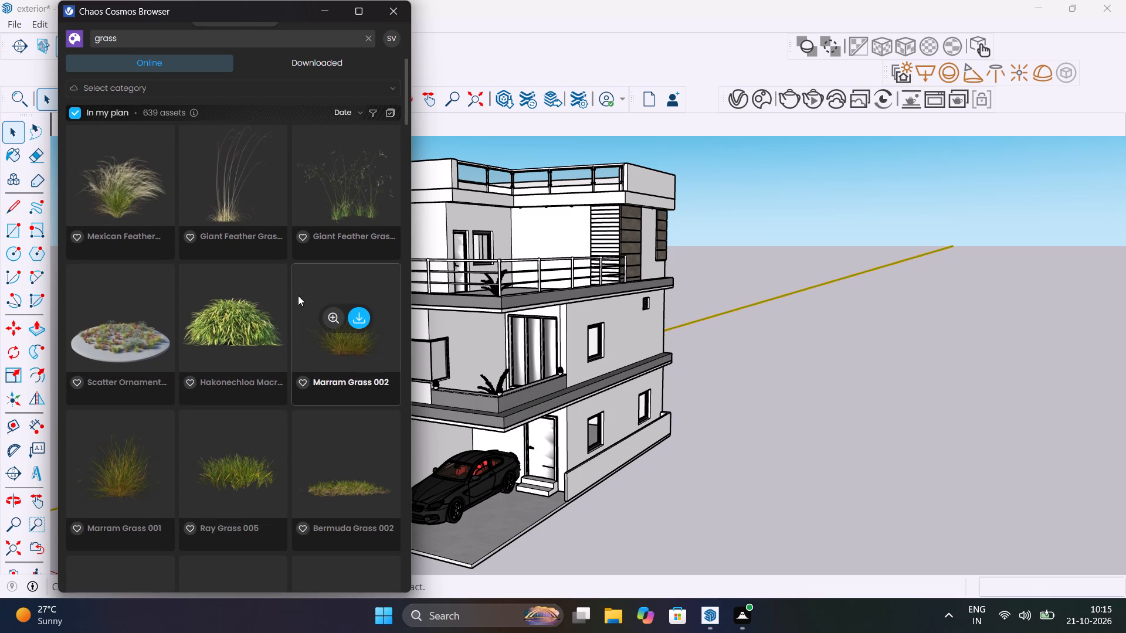
pyautogui.scroll(-5, 298, 295)
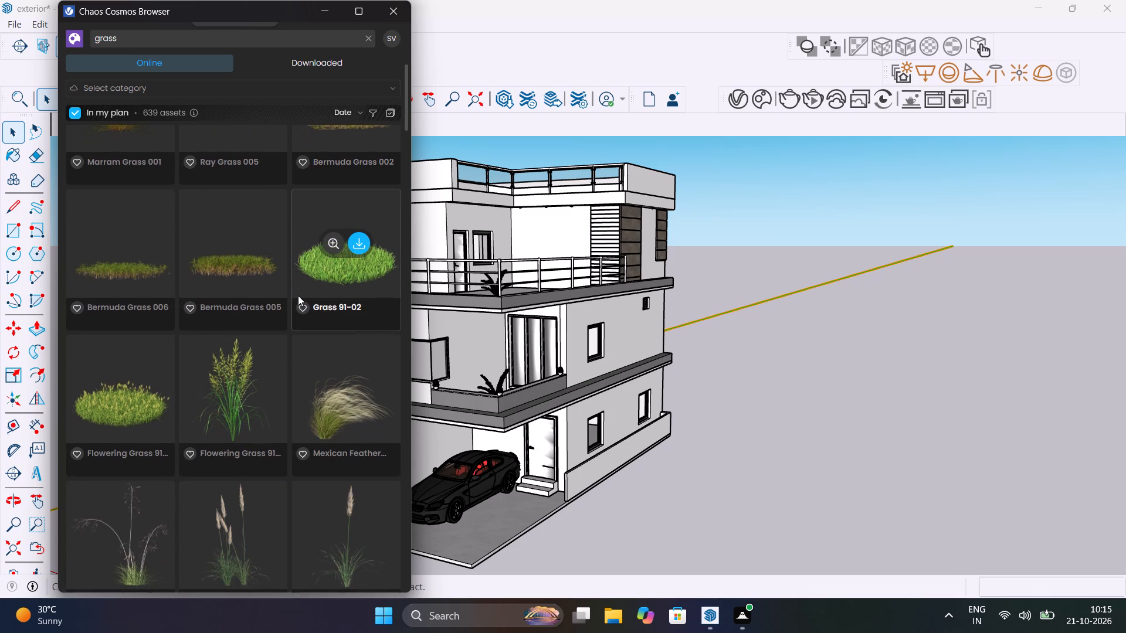
# Download the Grass 91-02 asset from Chaos Cosmos.
pyautogui.click(363, 240)
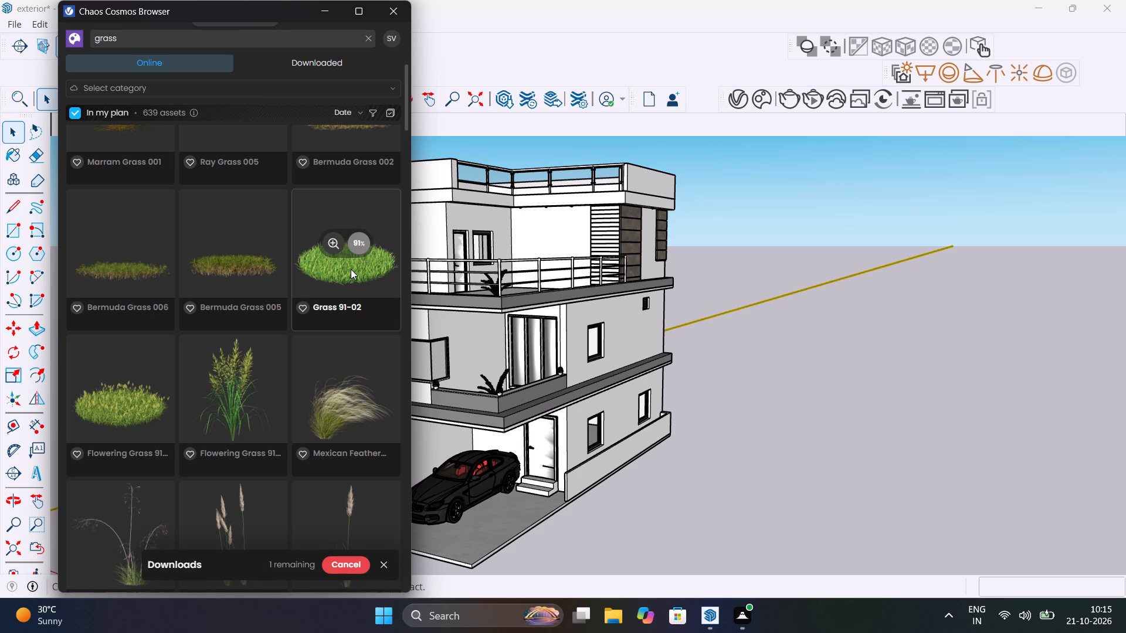
pyautogui.click(357, 256)
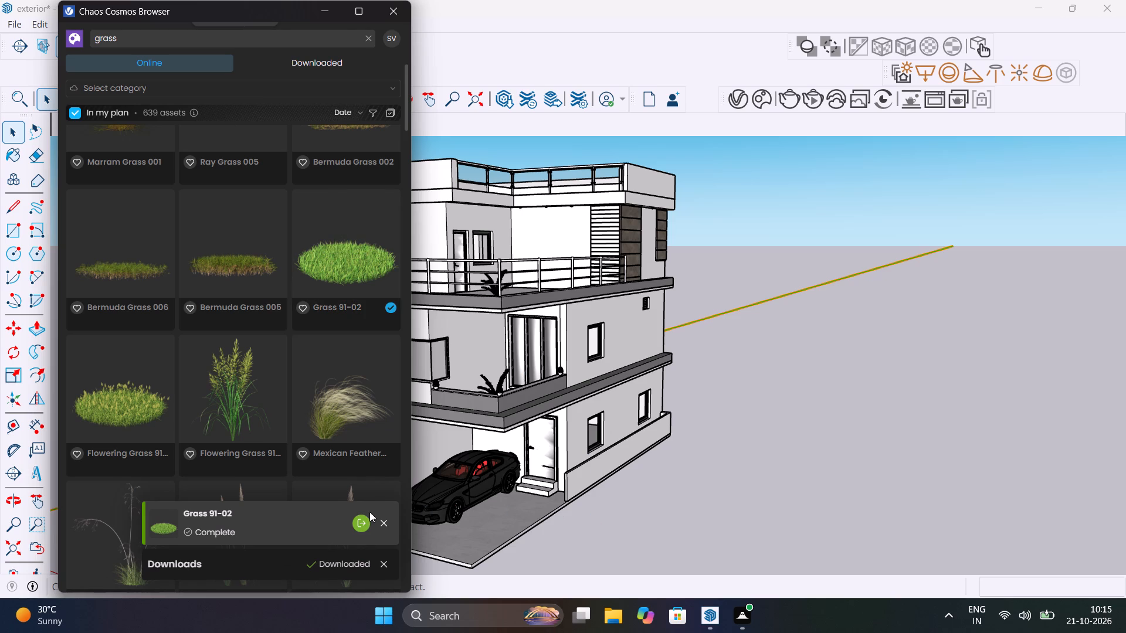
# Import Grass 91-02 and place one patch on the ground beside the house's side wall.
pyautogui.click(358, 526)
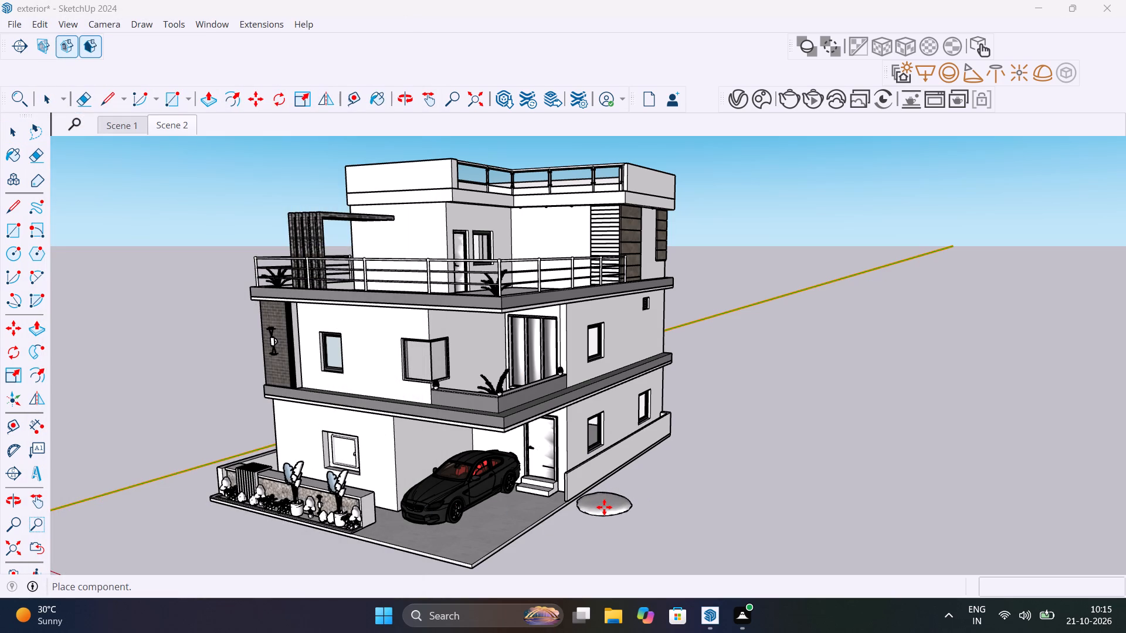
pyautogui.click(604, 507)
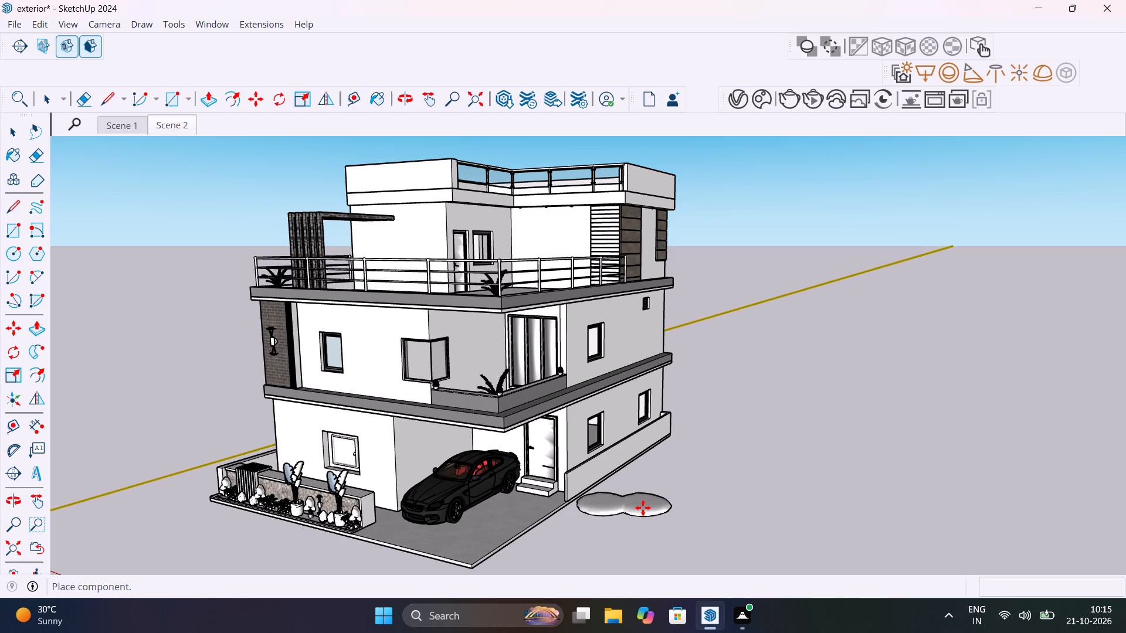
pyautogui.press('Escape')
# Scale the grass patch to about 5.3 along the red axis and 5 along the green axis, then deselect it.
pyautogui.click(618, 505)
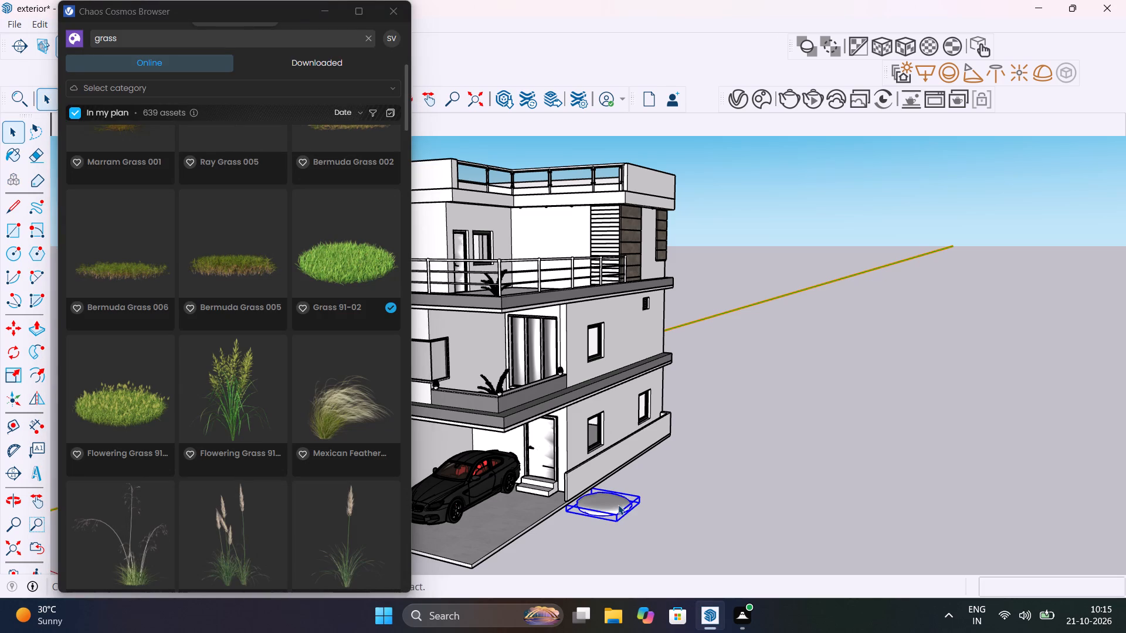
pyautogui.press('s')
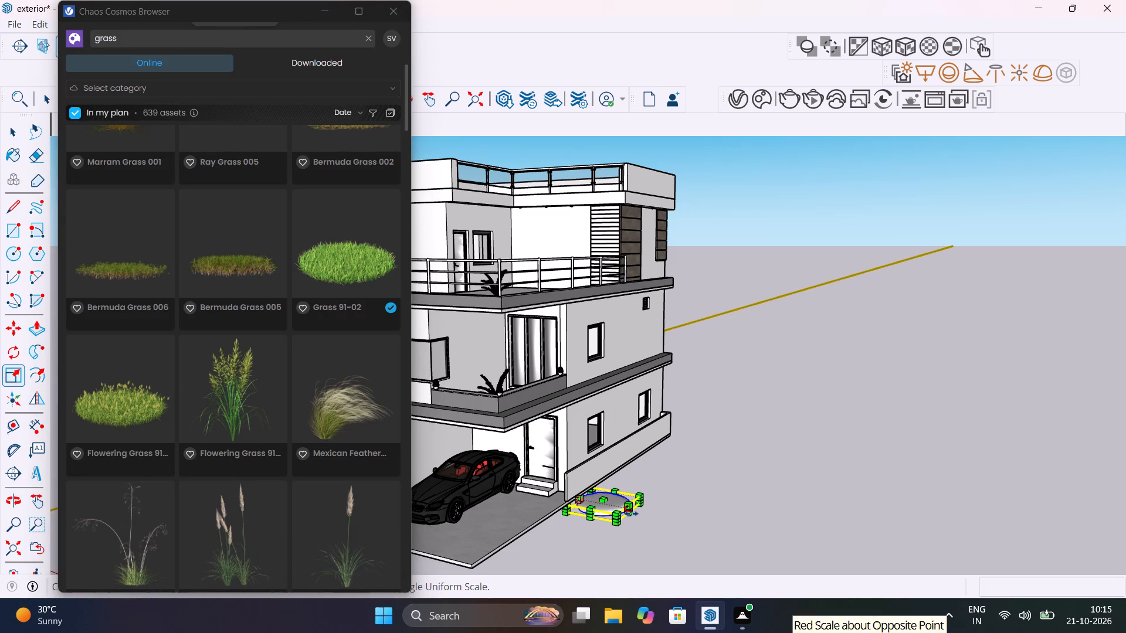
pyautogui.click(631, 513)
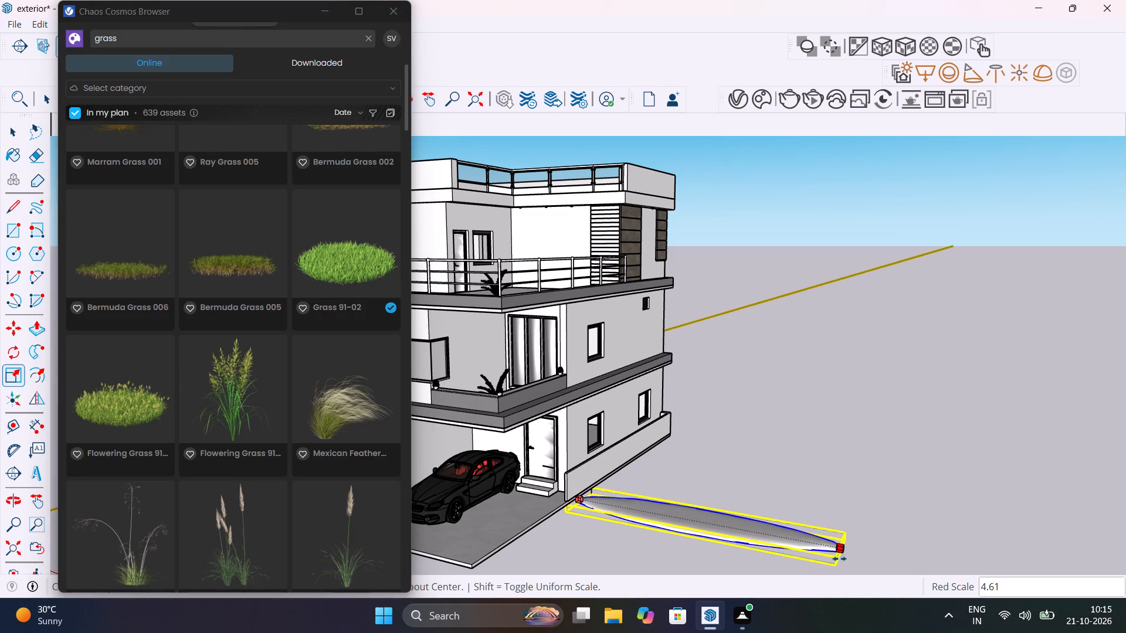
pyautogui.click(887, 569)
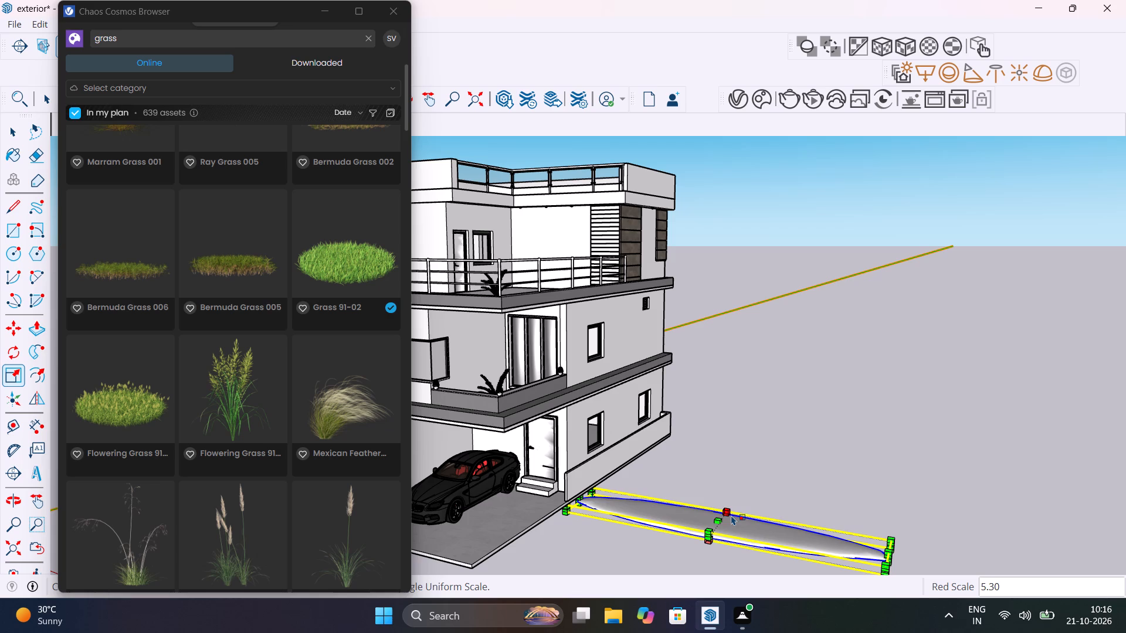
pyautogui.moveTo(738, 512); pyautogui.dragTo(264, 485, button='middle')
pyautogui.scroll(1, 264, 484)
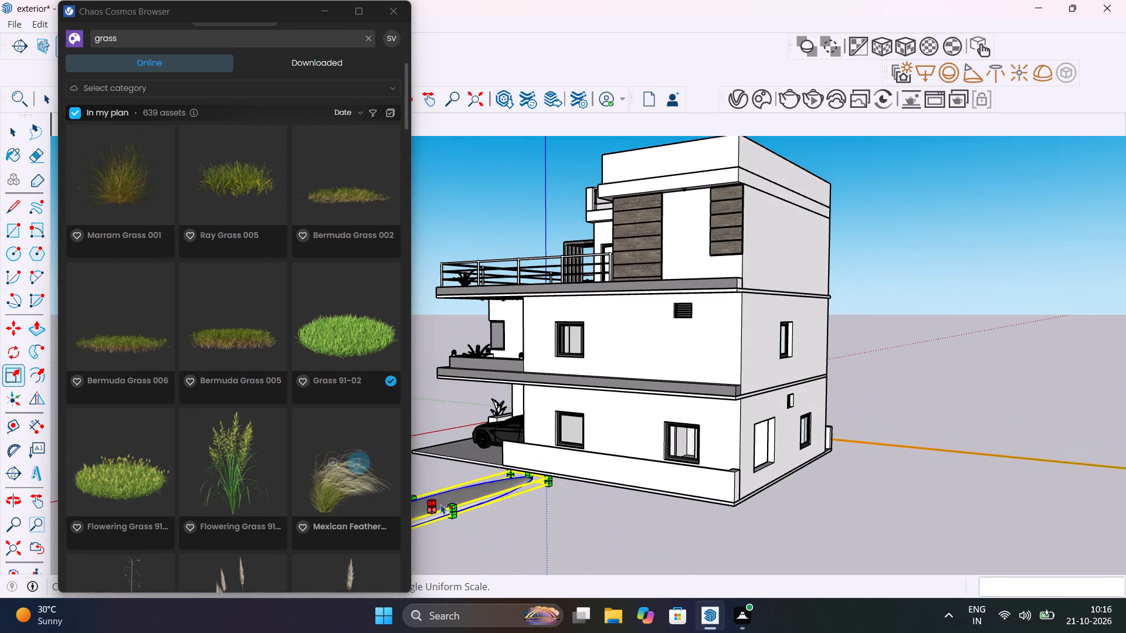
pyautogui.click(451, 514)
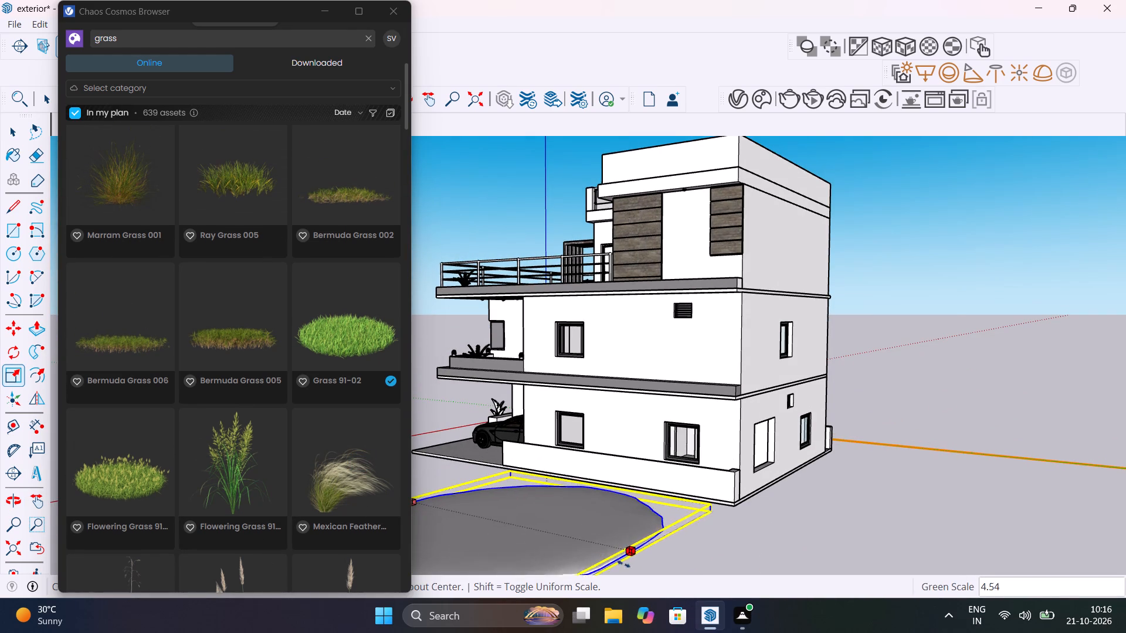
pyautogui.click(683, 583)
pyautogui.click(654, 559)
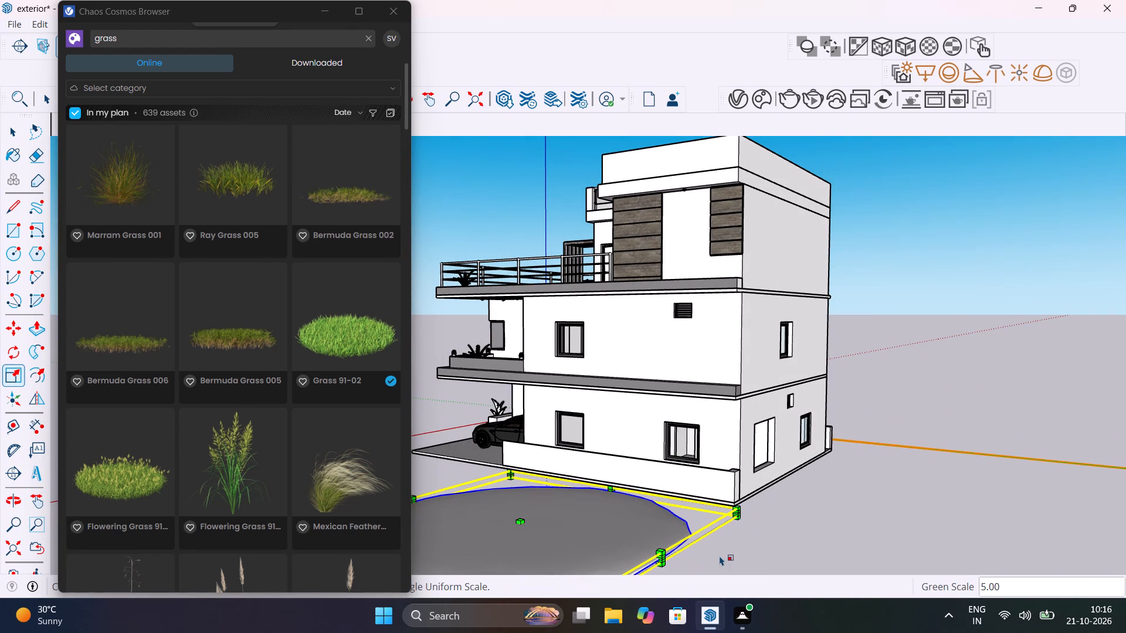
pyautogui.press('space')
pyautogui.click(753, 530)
# Run an interactive V-Ray render of the house with the enlarged grass patch, inspect it, and close the frame buffer.
pyautogui.scroll(-5, 726, 519)
pyautogui.moveTo(714, 521); pyautogui.dragTo(913, 551, button='middle')
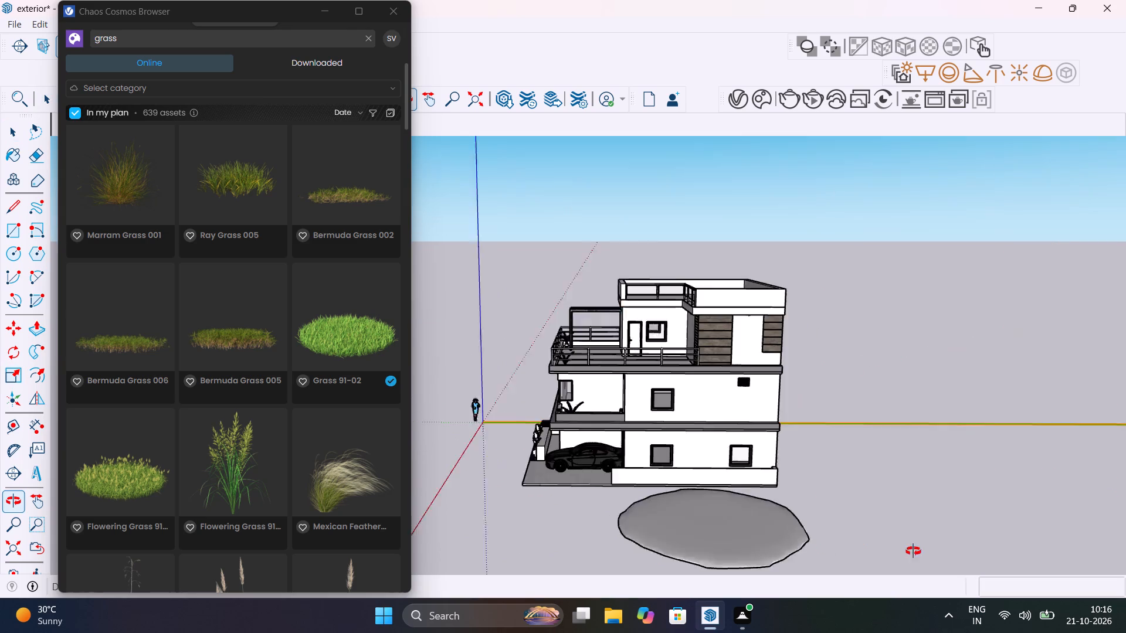
pyautogui.moveTo(913, 551); pyautogui.dragTo(1026, 552, button='middle')
pyautogui.click(811, 97)
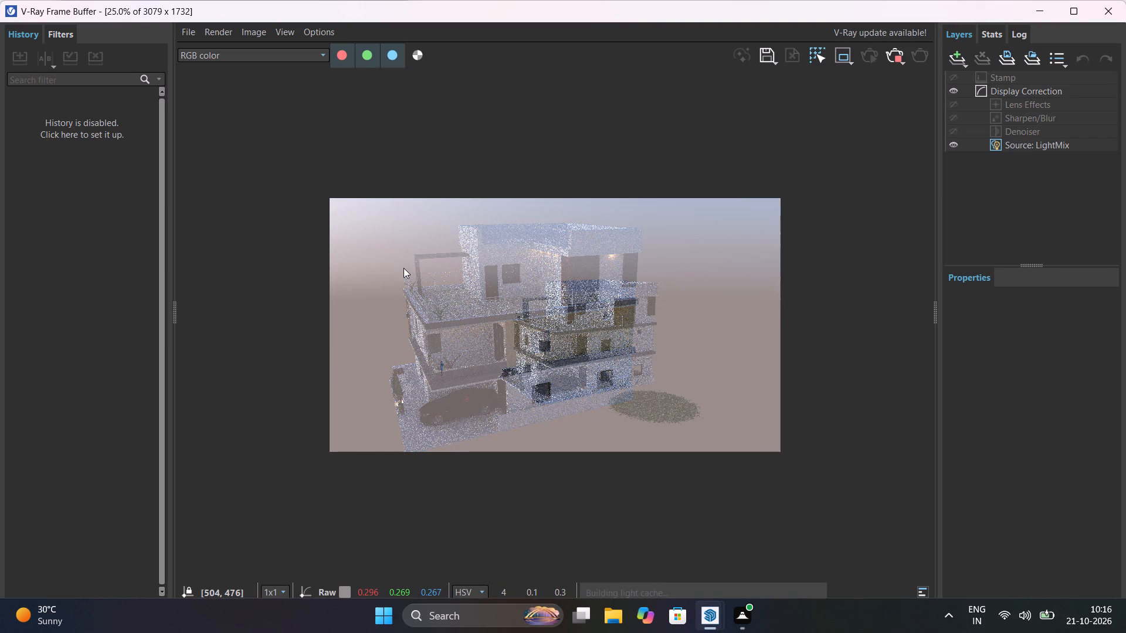
pyautogui.scroll(2, 631, 383)
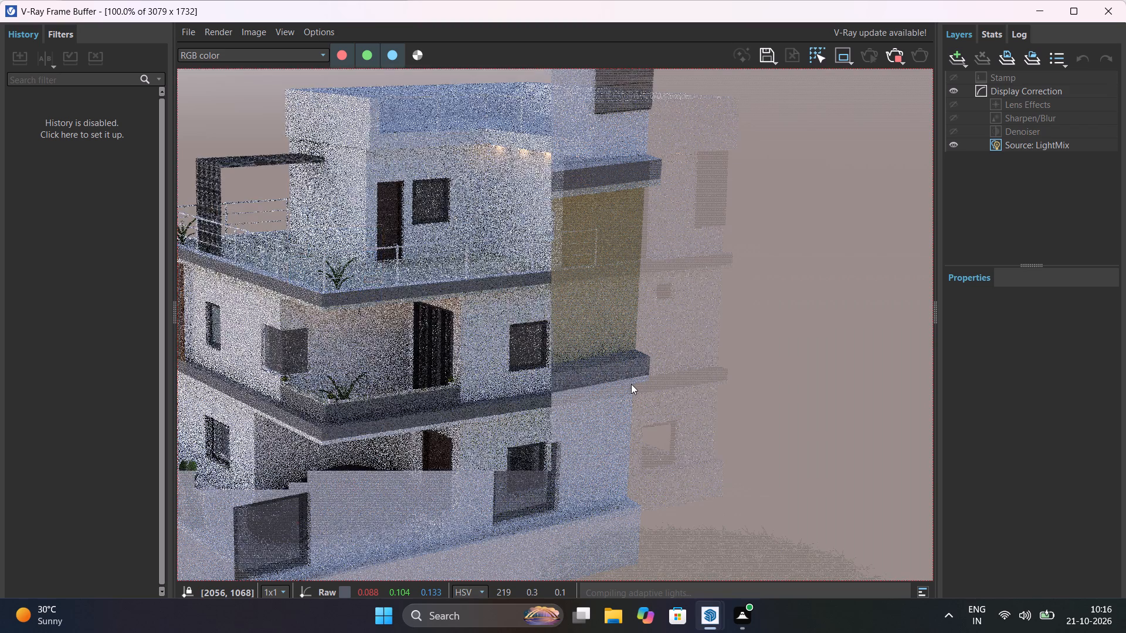
pyautogui.scroll(-2, 631, 384)
pyautogui.scroll(1, 640, 397)
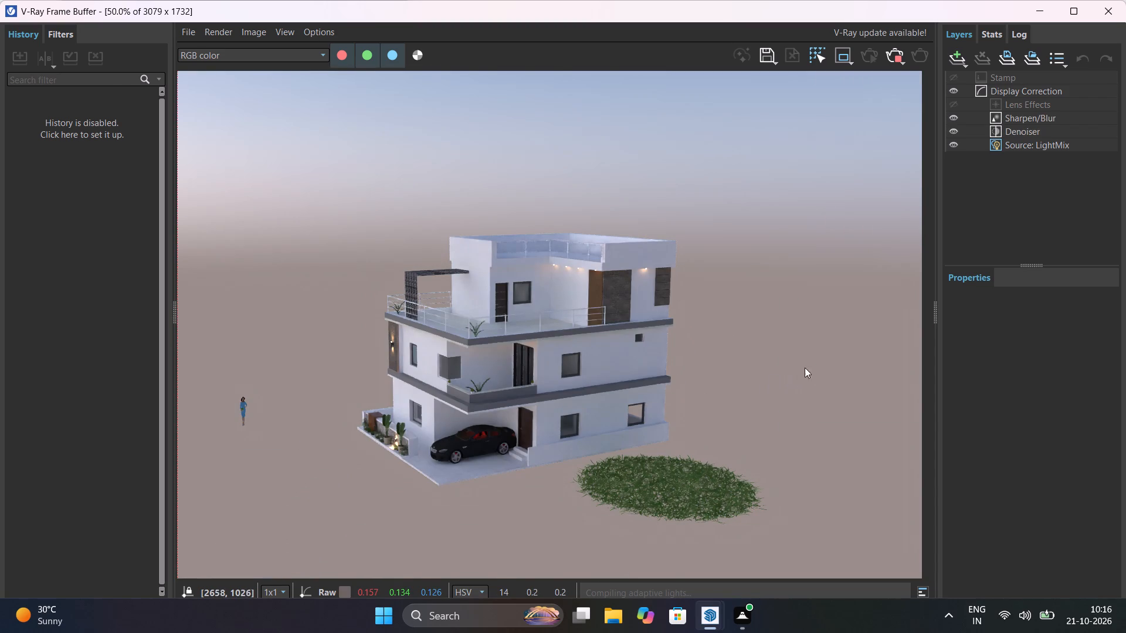
pyautogui.click(888, 52)
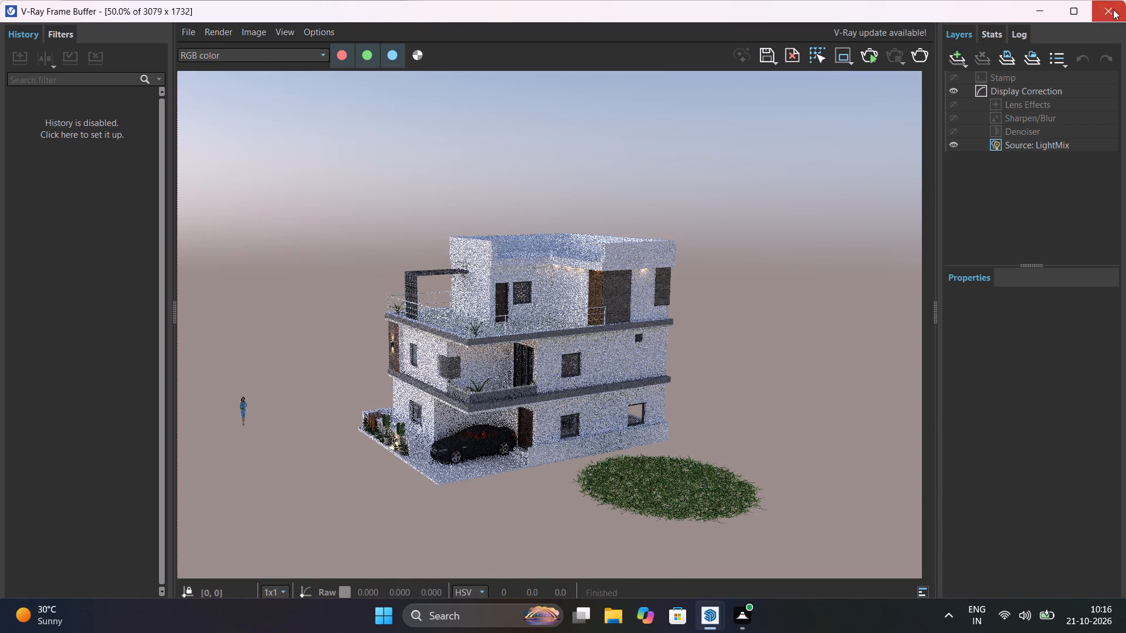
pyautogui.click(1113, 9)
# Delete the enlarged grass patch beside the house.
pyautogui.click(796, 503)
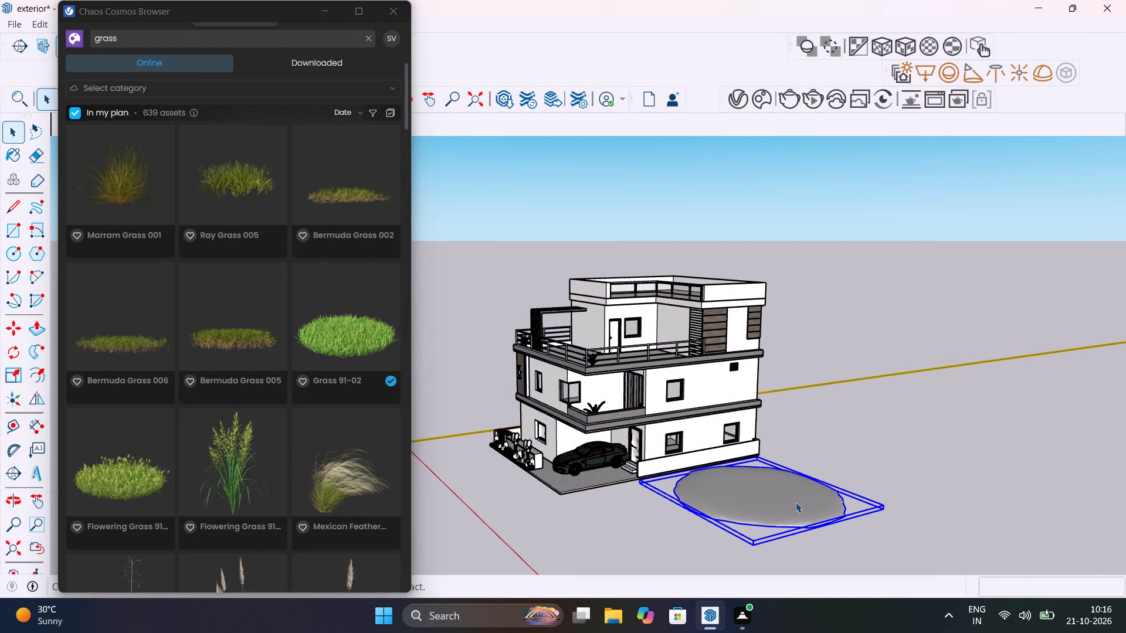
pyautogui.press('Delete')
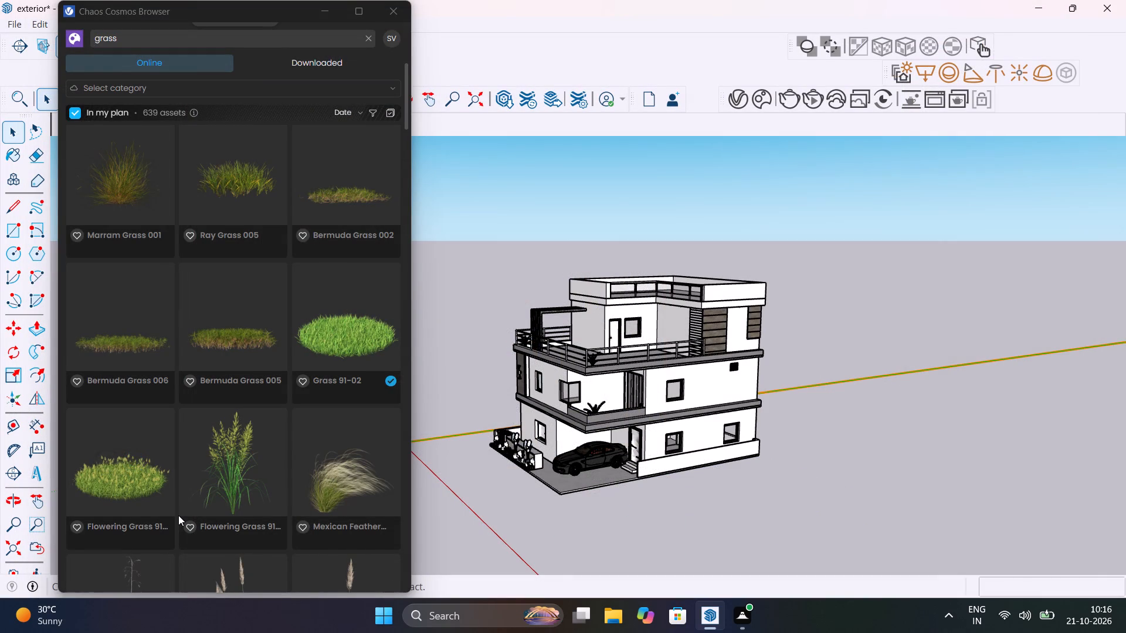
# Browse the Chaos Cosmos grass assets for a suitable lawn candidate, then put the asset browser away.
pyautogui.scroll(-9, 178, 515)
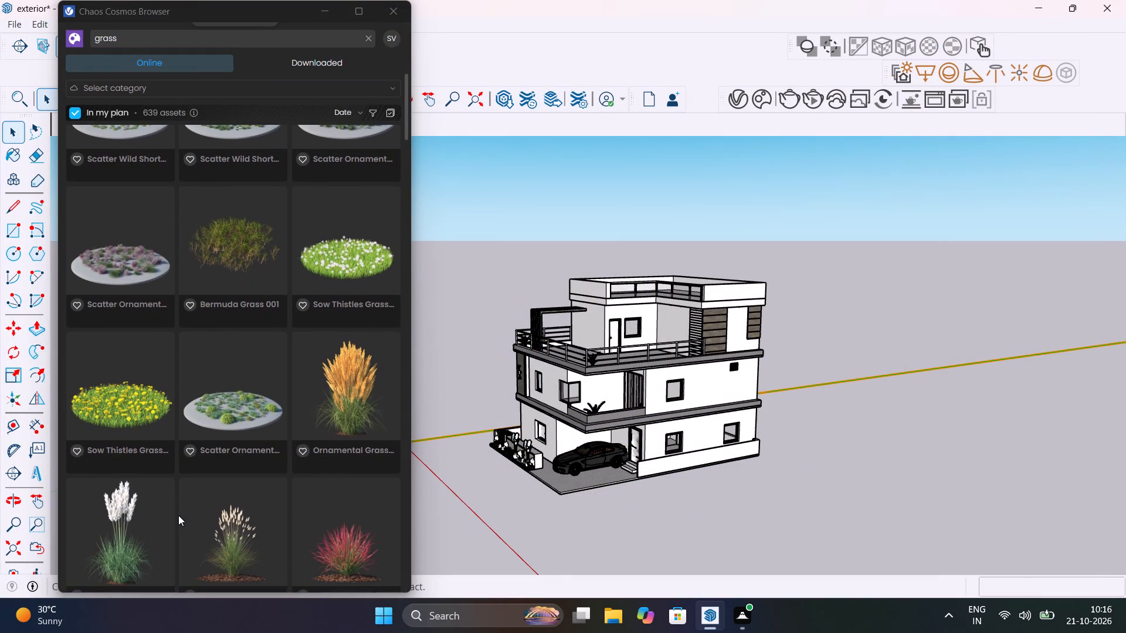
pyautogui.scroll(-7, 178, 515)
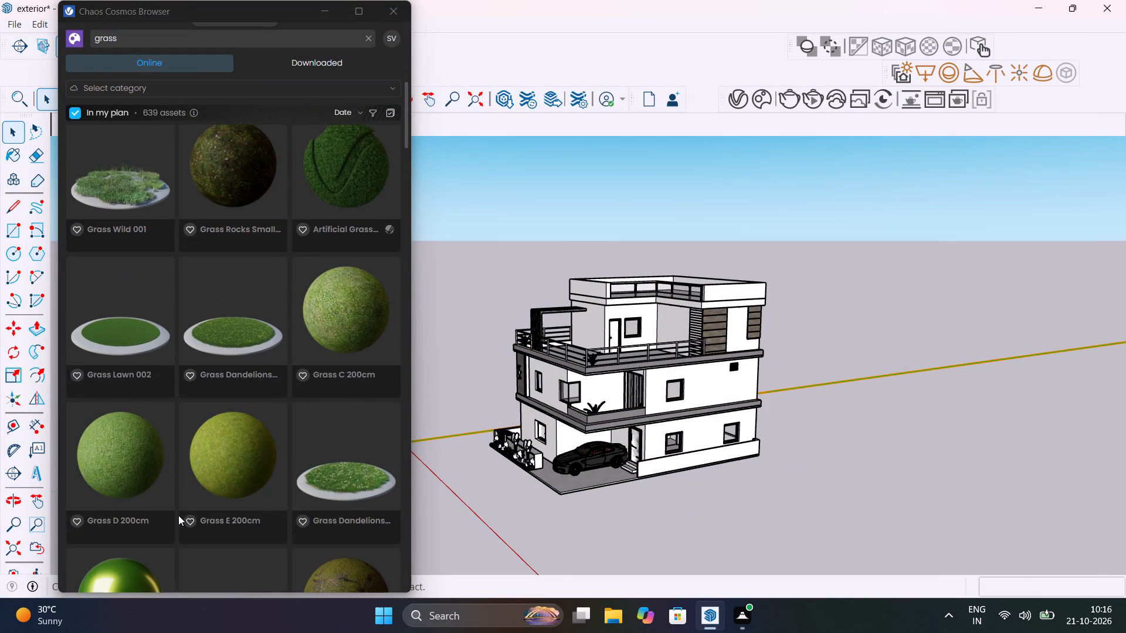
pyautogui.scroll(-14, 178, 515)
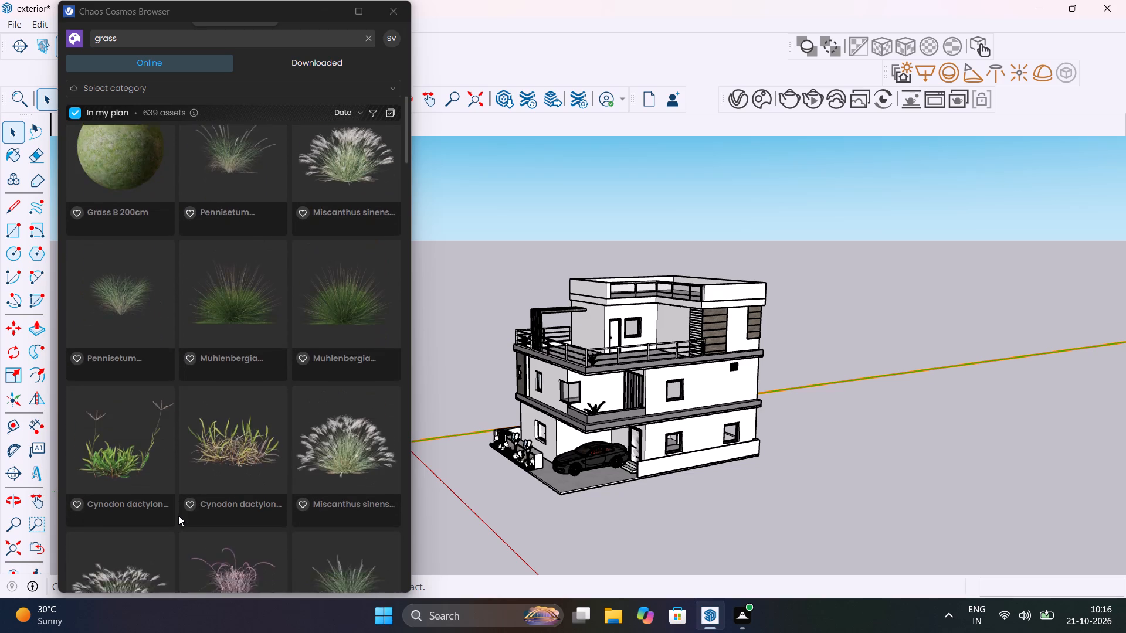
pyautogui.scroll(-12, 178, 515)
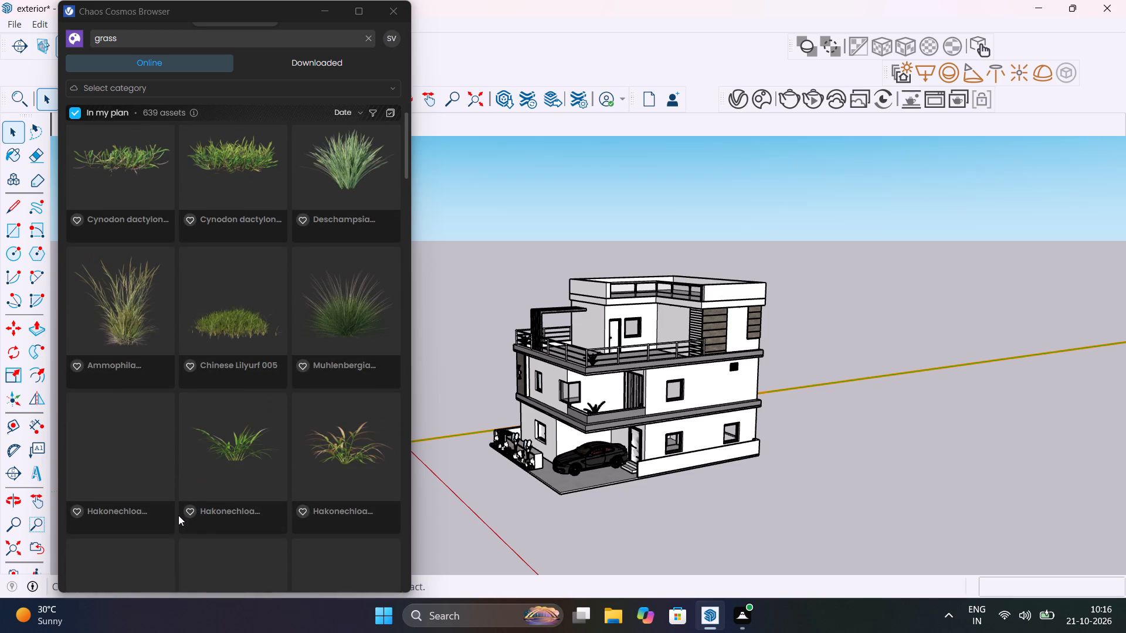
pyautogui.scroll(-10, 184, 516)
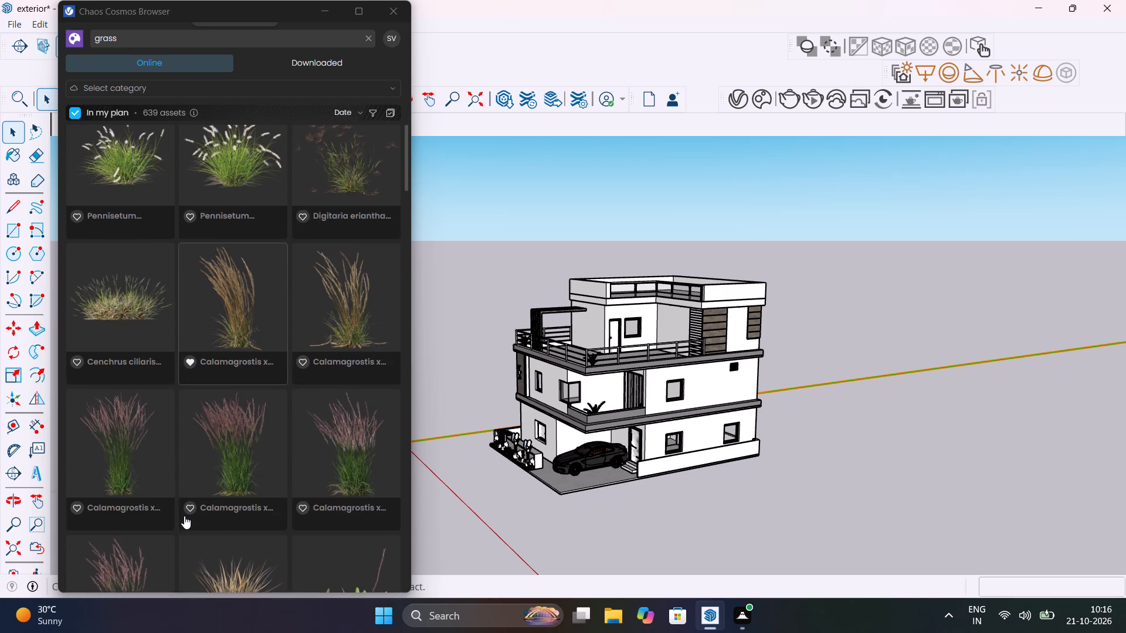
pyautogui.scroll(-15, 184, 516)
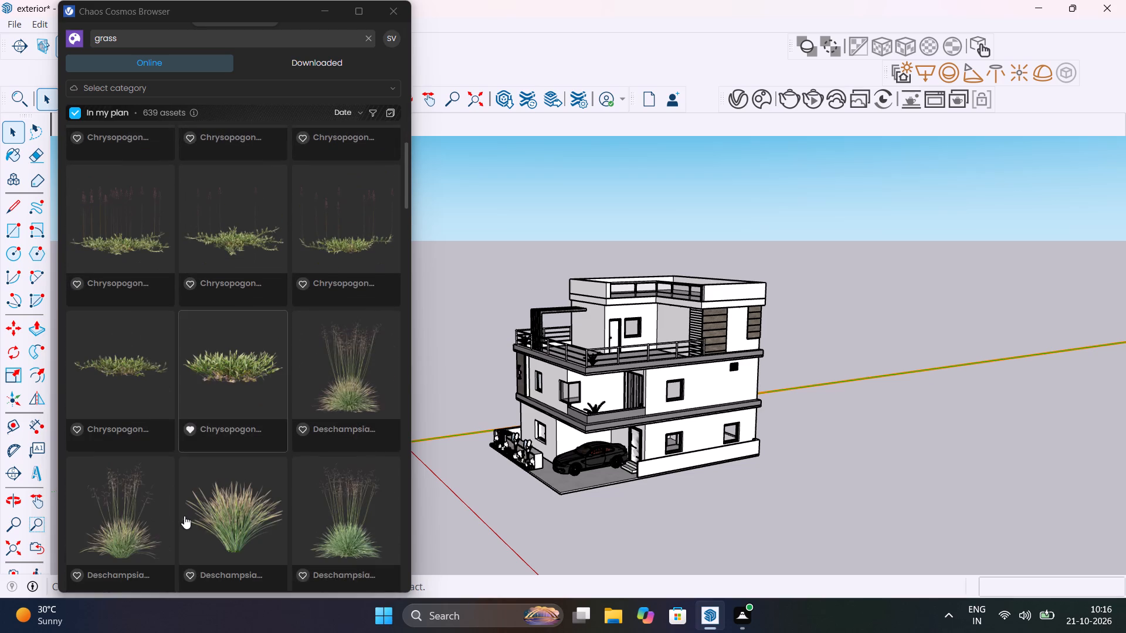
pyautogui.scroll(-7, 184, 516)
pyautogui.scroll(20, 185, 516)
pyautogui.scroll(3, 185, 516)
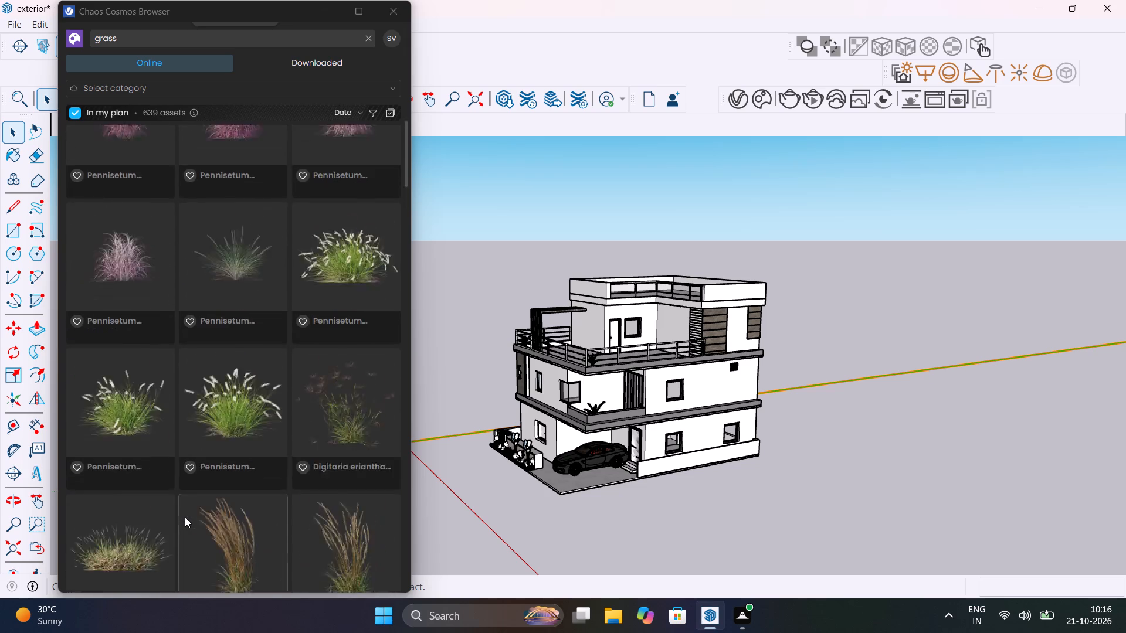
pyautogui.scroll(20, 185, 517)
pyautogui.scroll(20, 185, 517)
pyautogui.scroll(4, 185, 517)
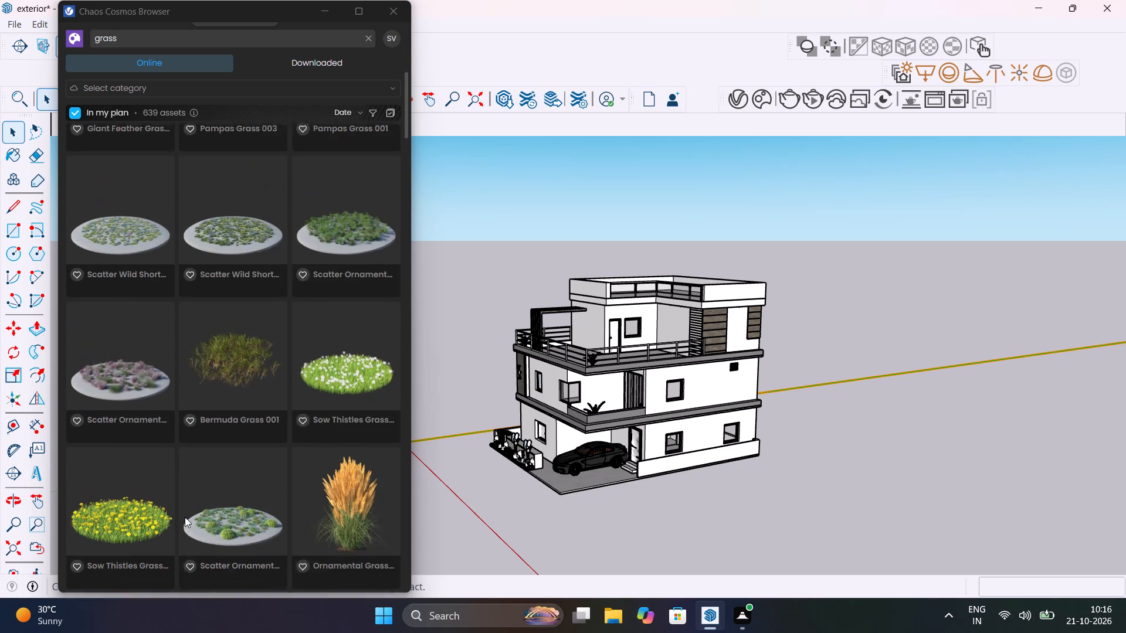
pyautogui.scroll(13, 185, 517)
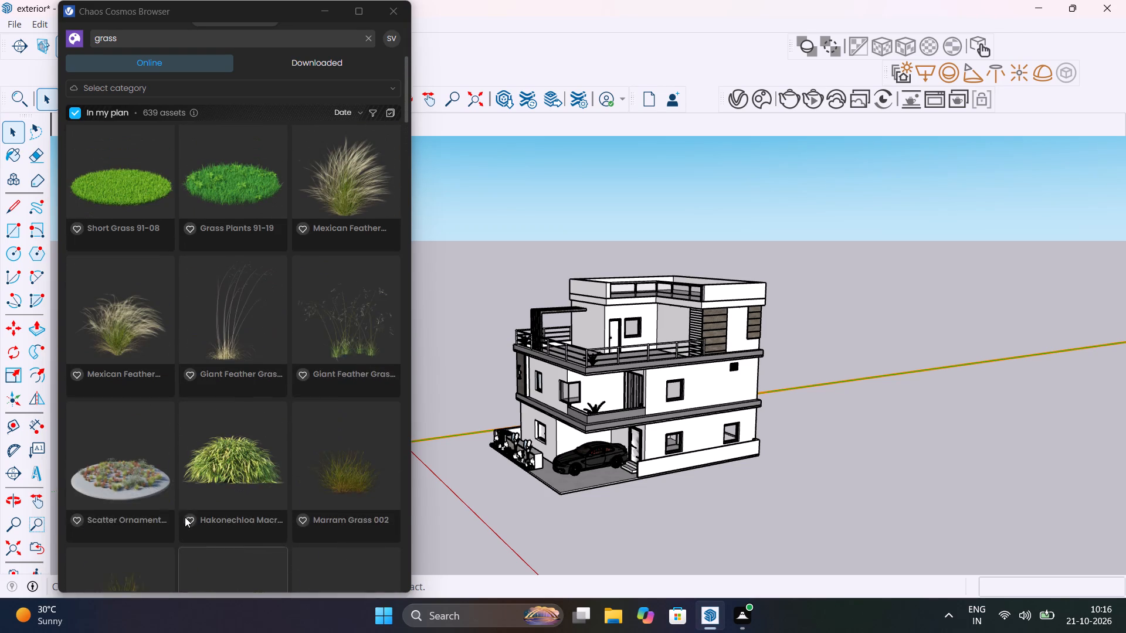
pyautogui.scroll(13, 185, 517)
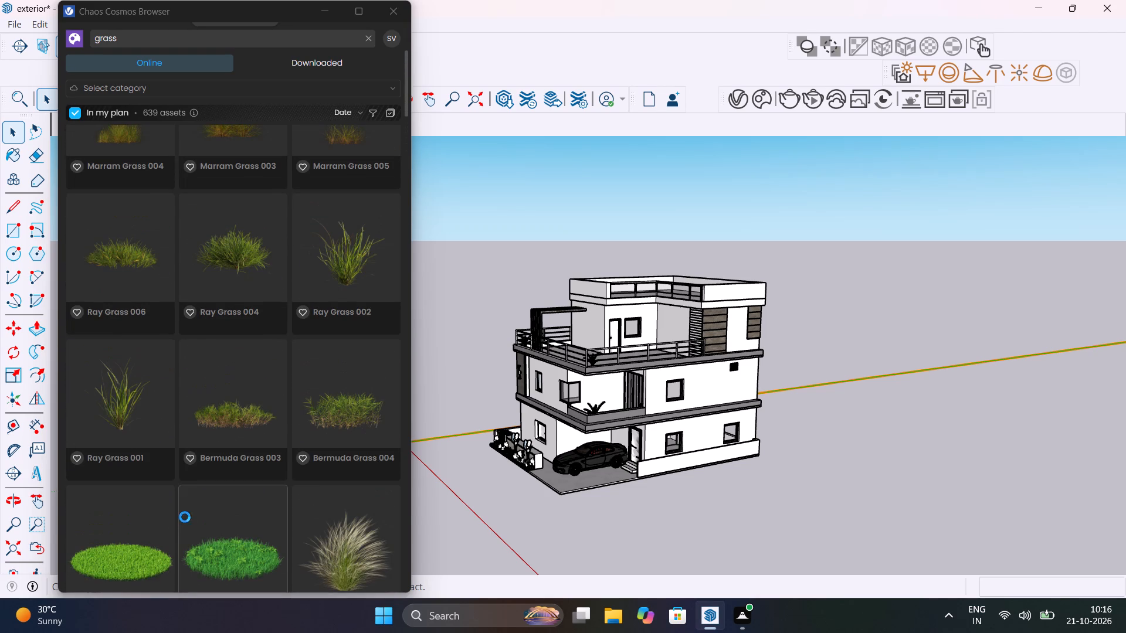
pyautogui.scroll(16, 185, 517)
pyautogui.scroll(9, 185, 517)
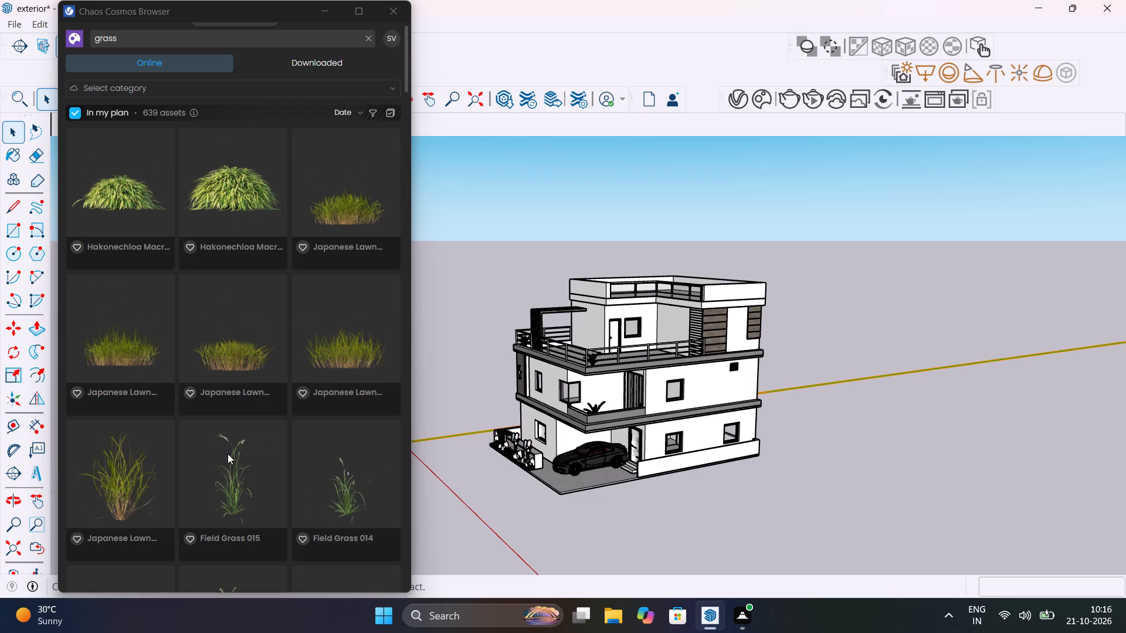
pyautogui.scroll(1, 228, 454)
pyautogui.click(412, 11)
pyautogui.click(409, 12)
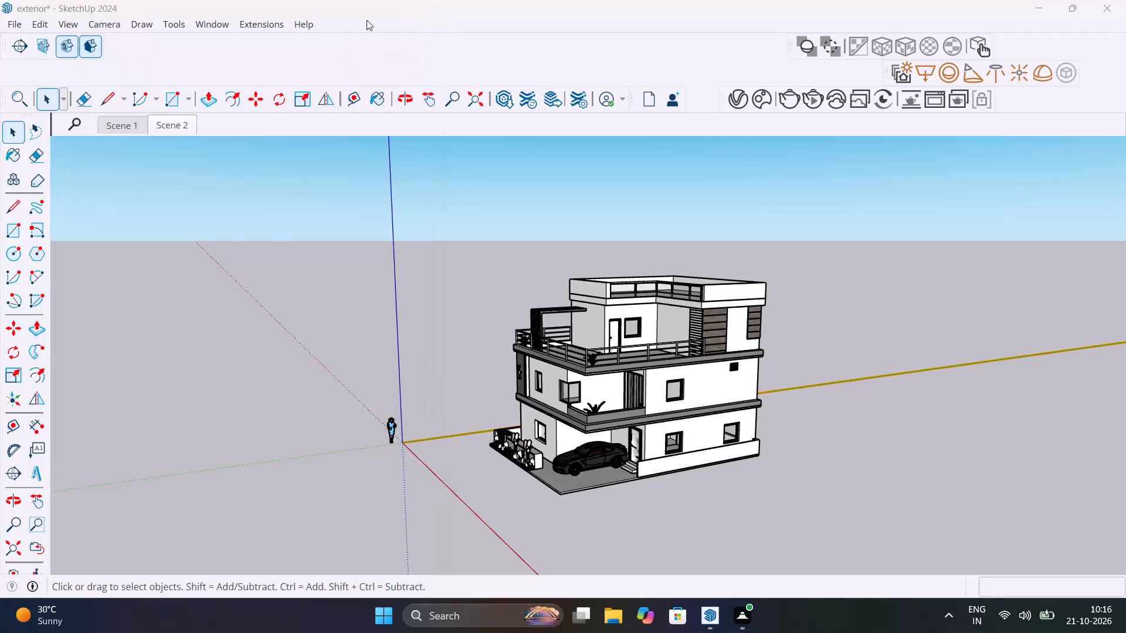
# Open 3D Warehouse beside the house model and search its library for grass.
pyautogui.click(228, 26)
pyautogui.click(247, 138)
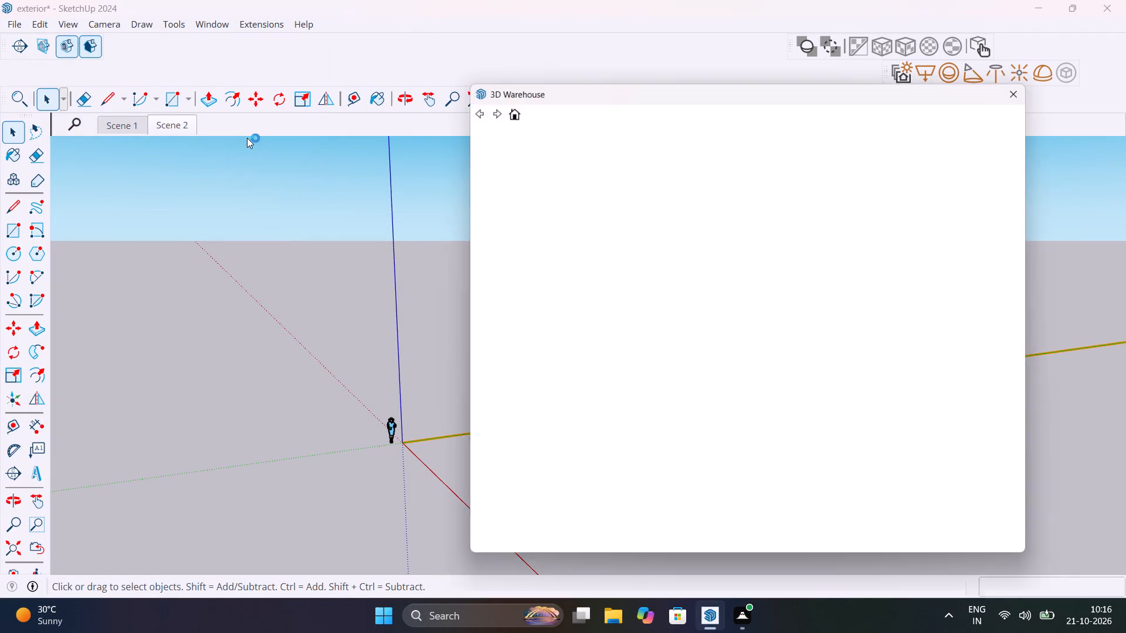
pyautogui.moveTo(788, 87); pyautogui.dragTo(421, 86)
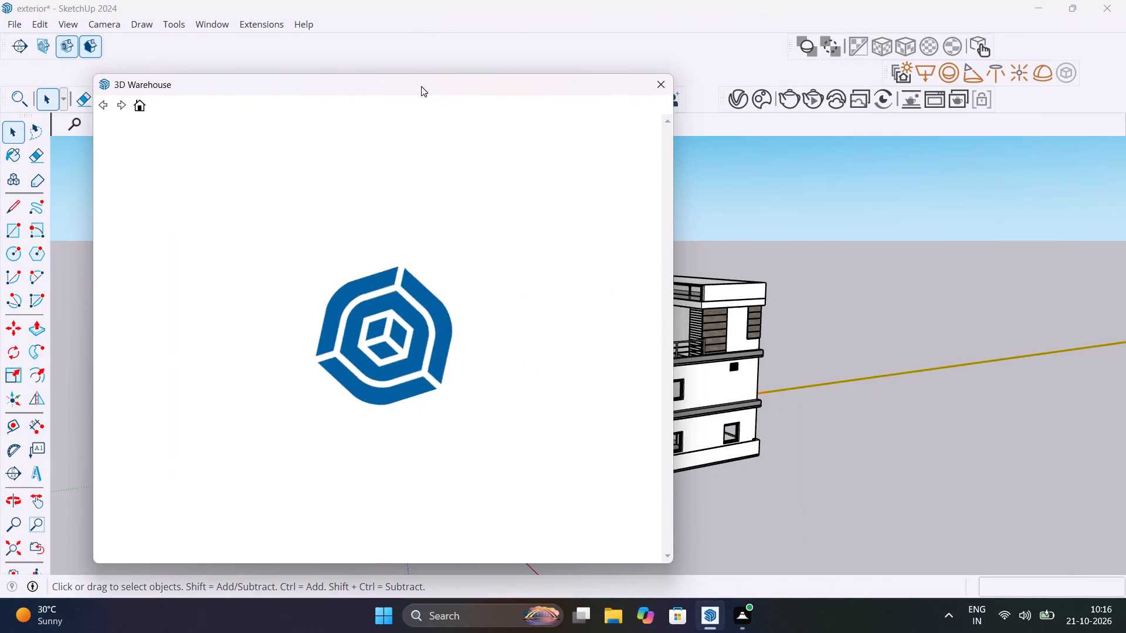
pyautogui.moveTo(421, 86); pyautogui.dragTo(401, 84)
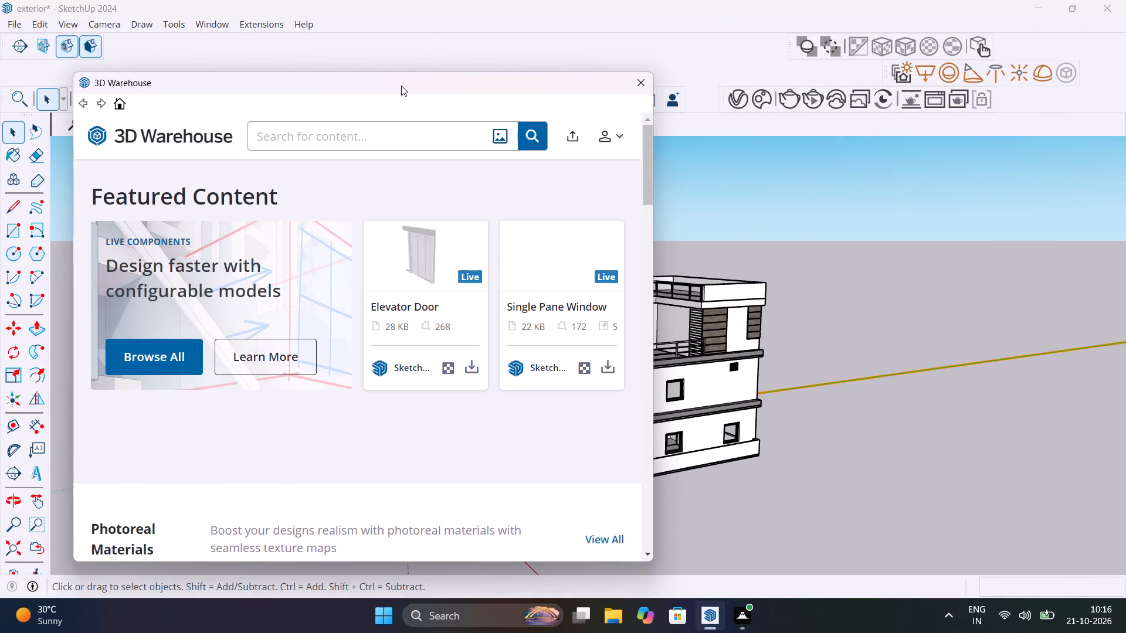
pyautogui.click(393, 145)
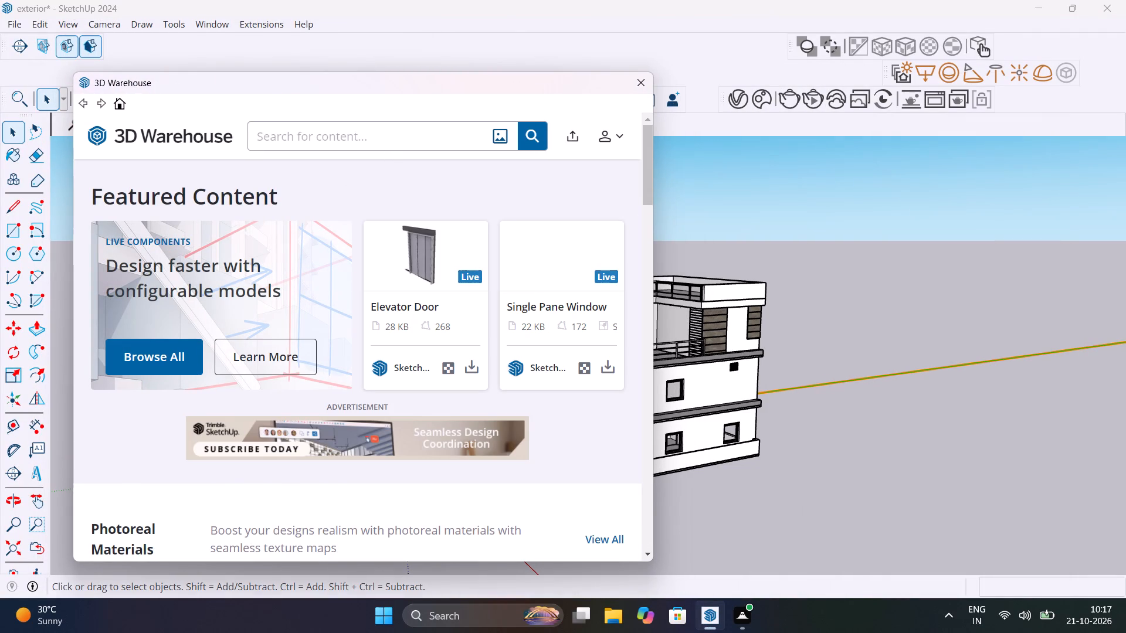
pyautogui.write('grass')
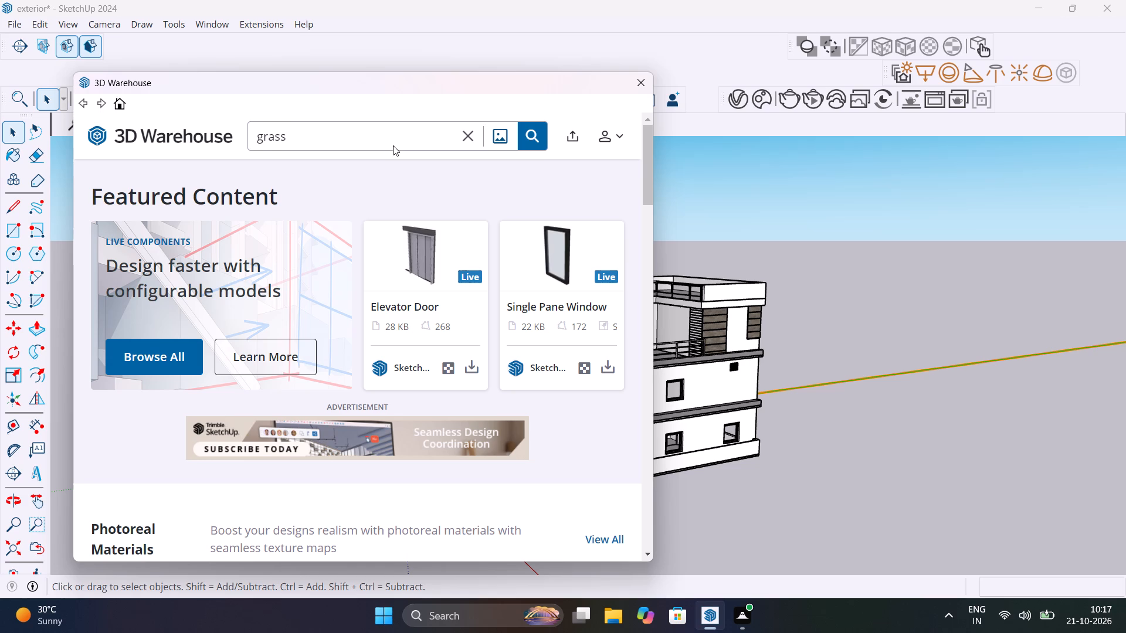
pyautogui.press('Return')
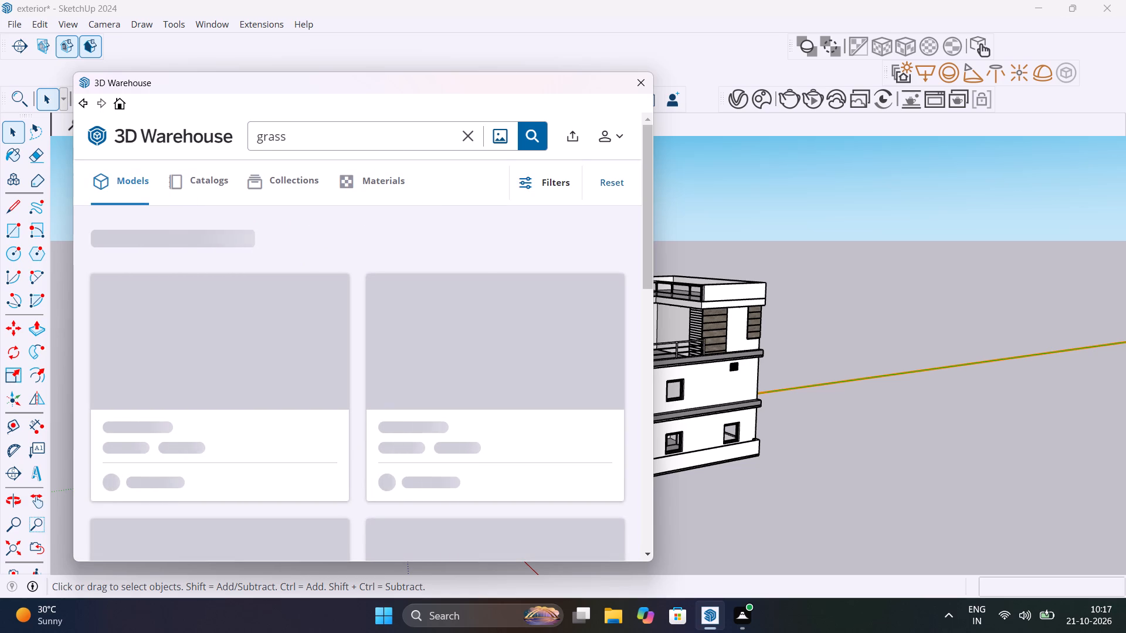
# Browse the 3D Warehouse grass search results and compare the models for a suitable lawn candidate.
pyautogui.scroll(-2, 381, 396)
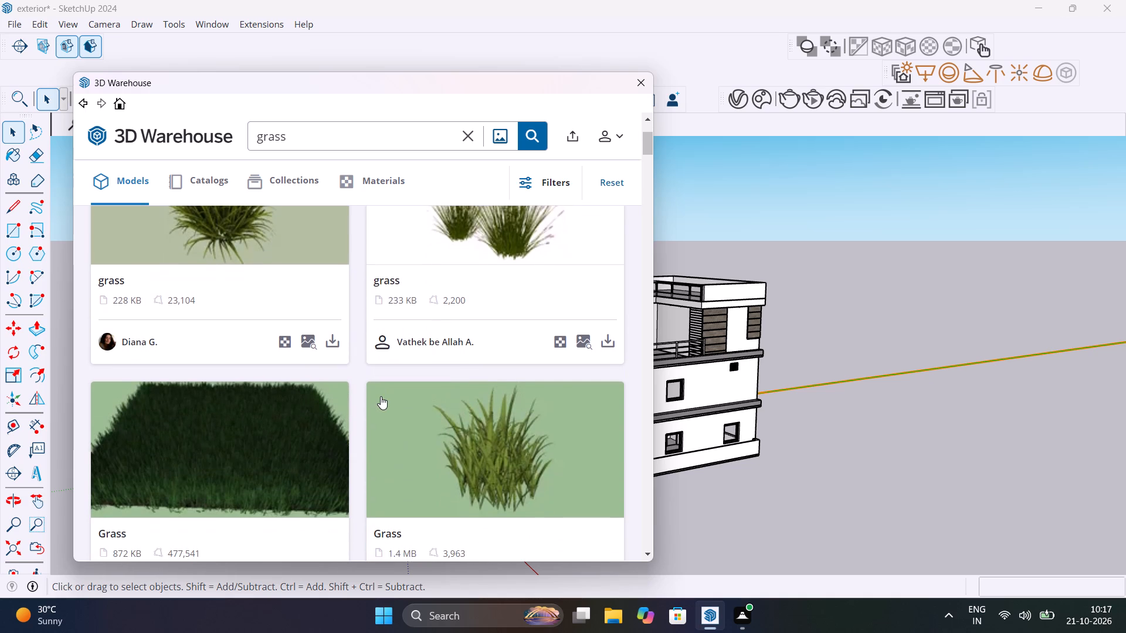
pyautogui.scroll(-4, 381, 396)
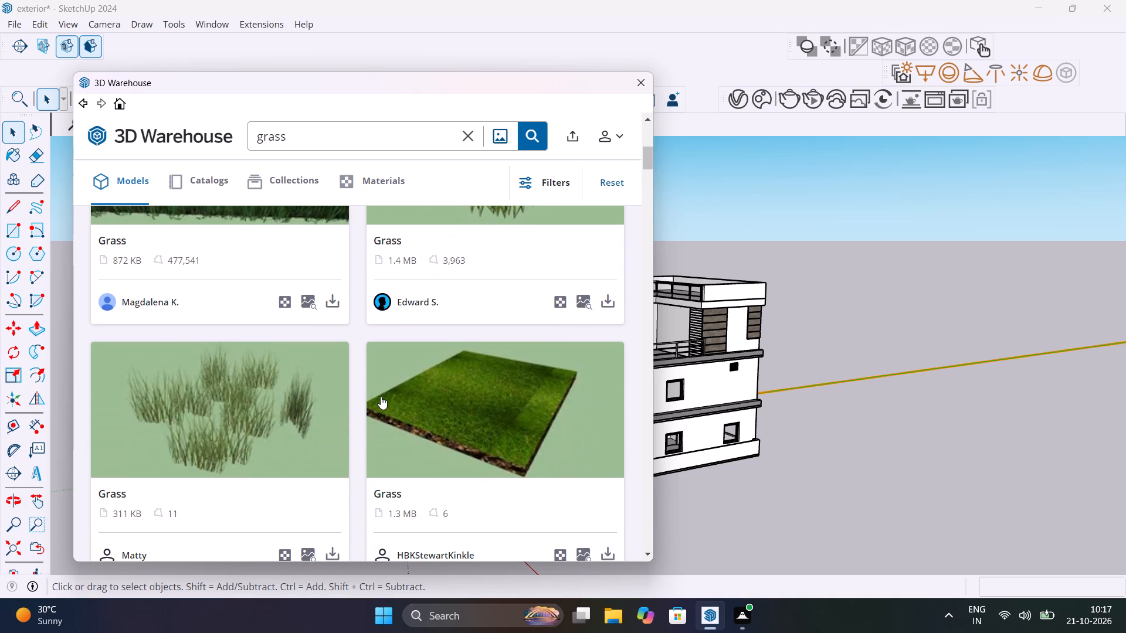
pyautogui.scroll(-4, 381, 396)
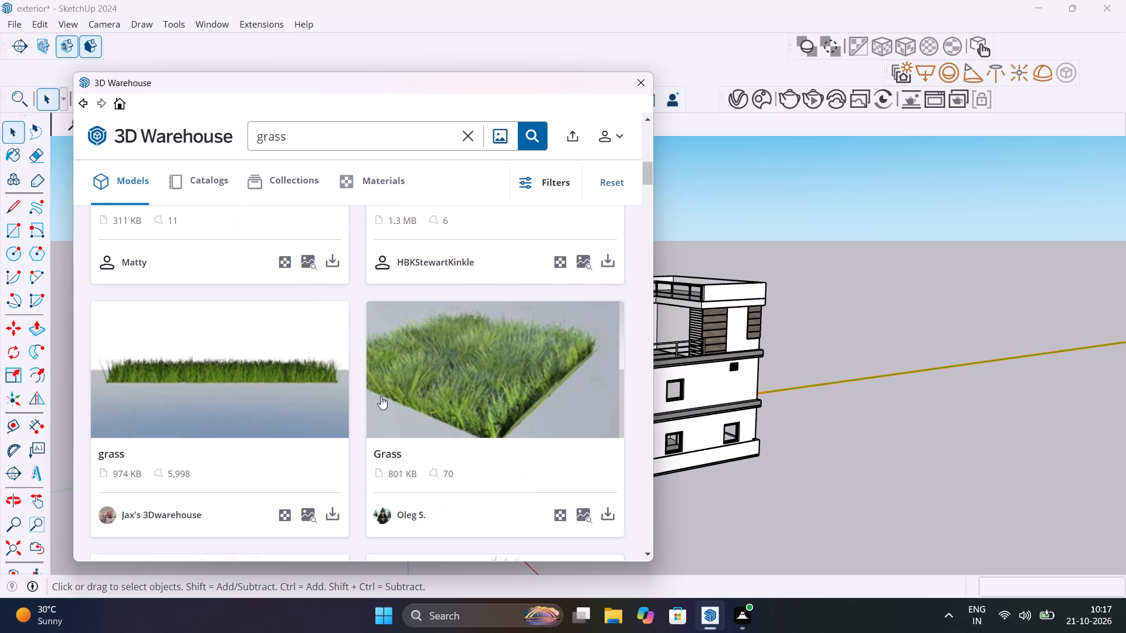
pyautogui.scroll(-10, 381, 396)
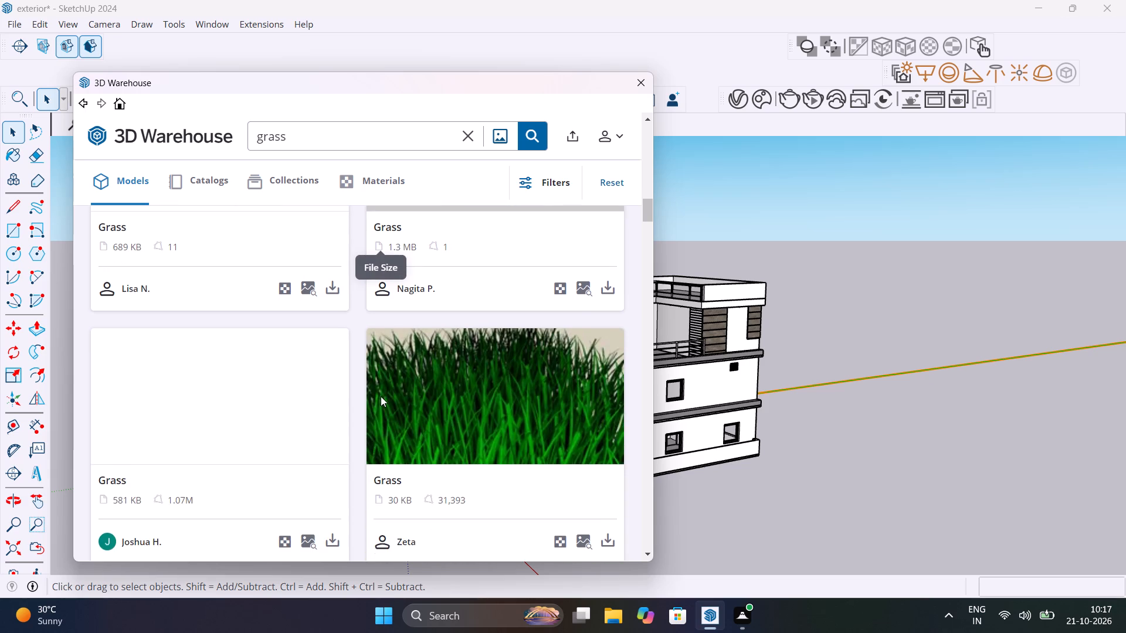
pyautogui.scroll(-4, 381, 396)
pyautogui.scroll(4, 381, 396)
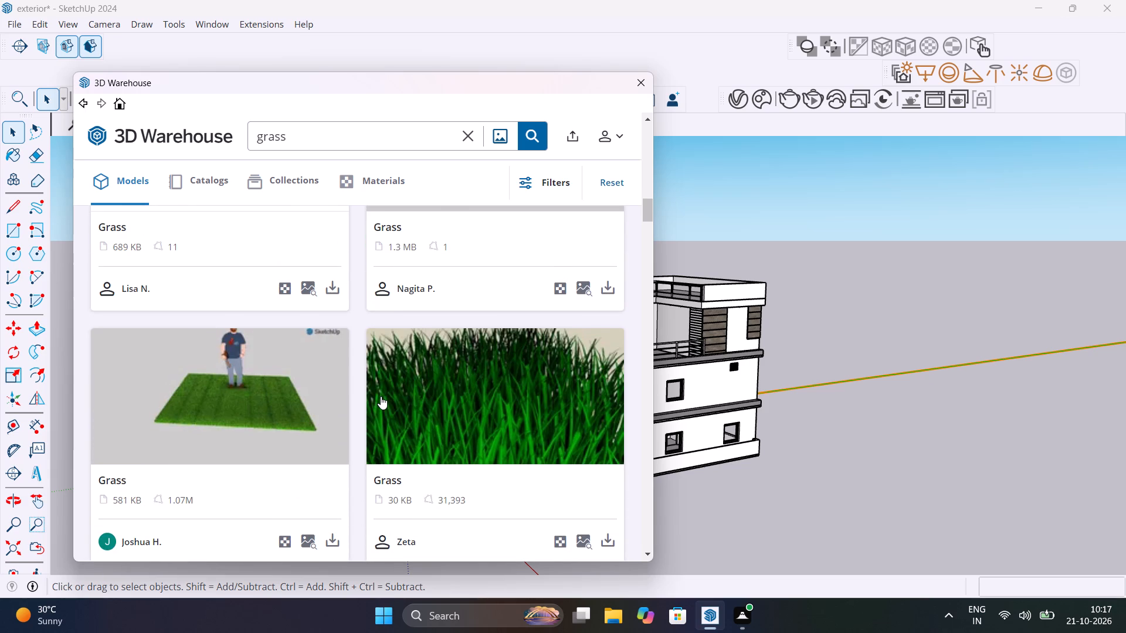
pyautogui.scroll(-5, 381, 396)
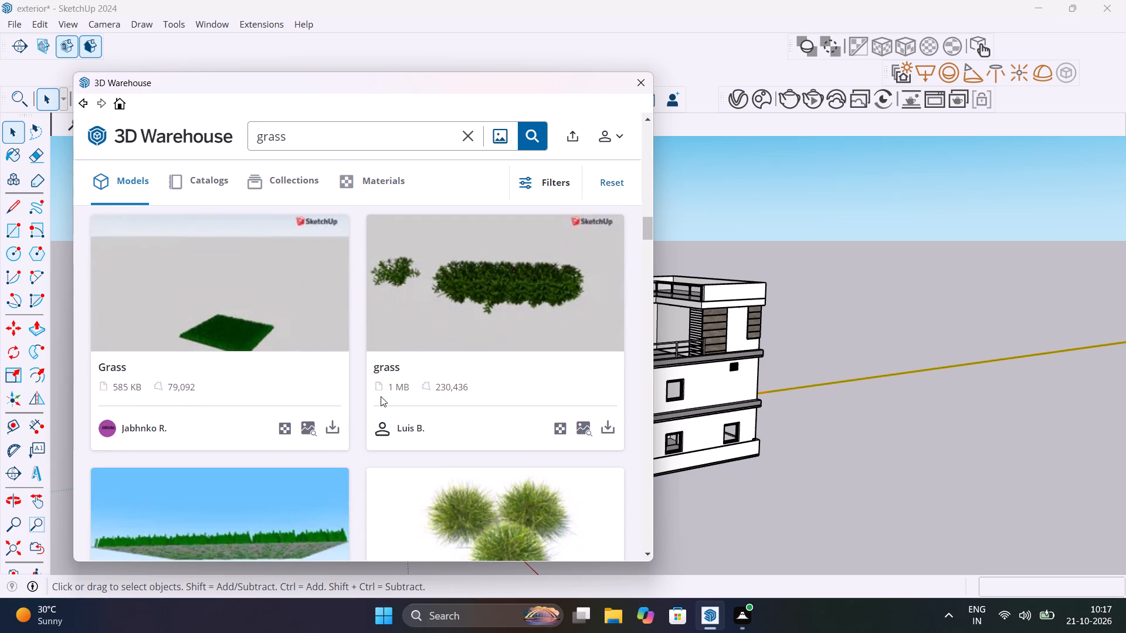
pyautogui.scroll(-5, 381, 396)
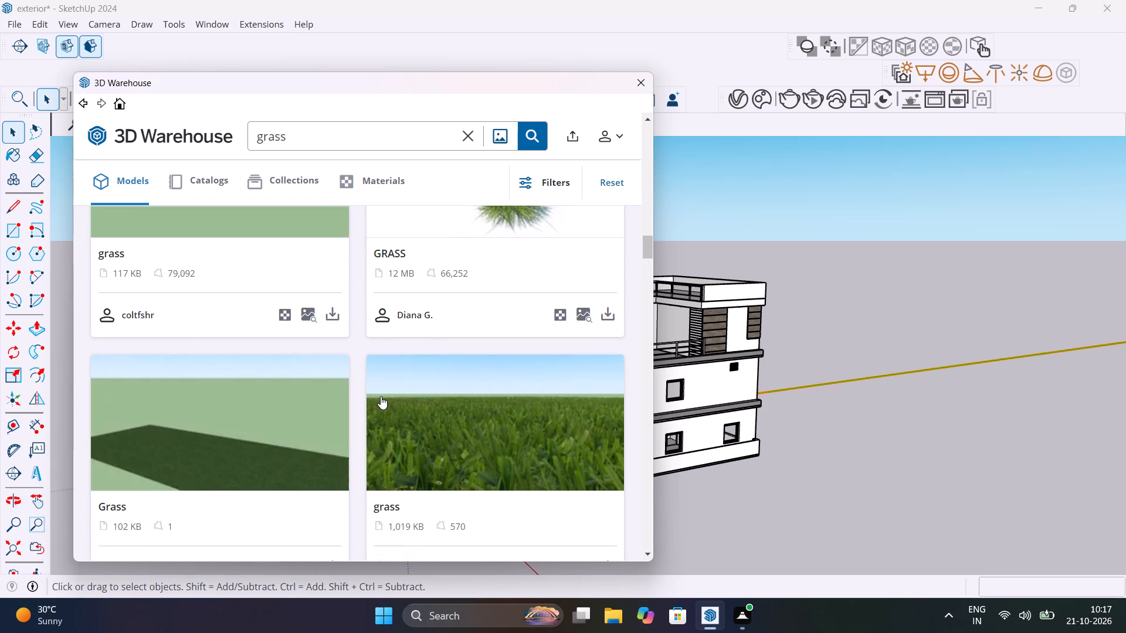
pyautogui.scroll(-3, 381, 396)
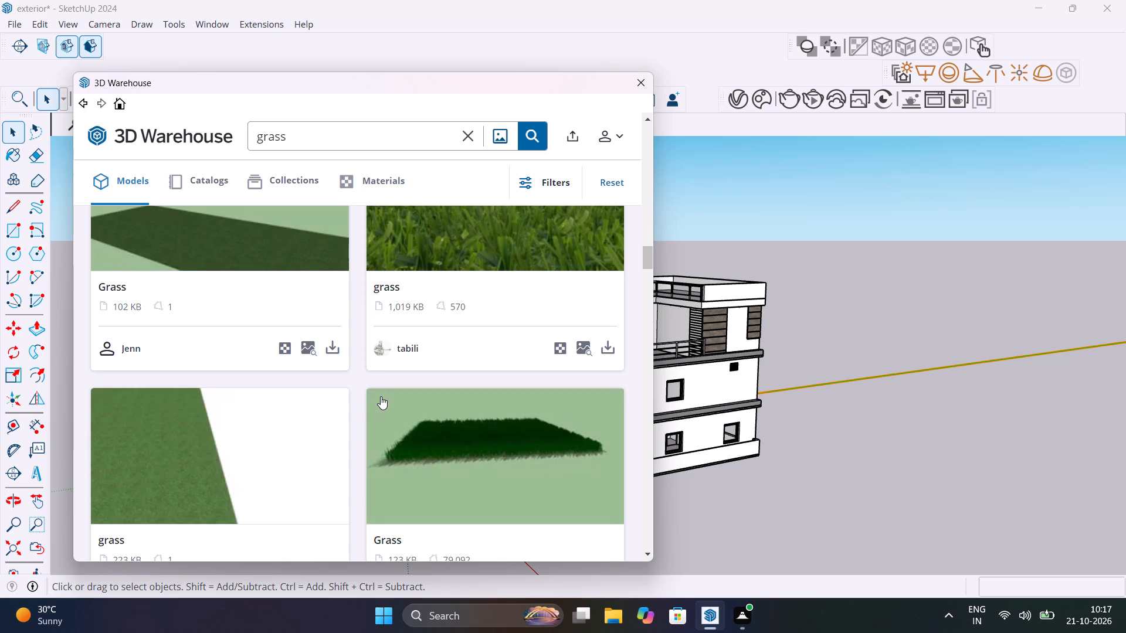
pyautogui.scroll(-5, 381, 396)
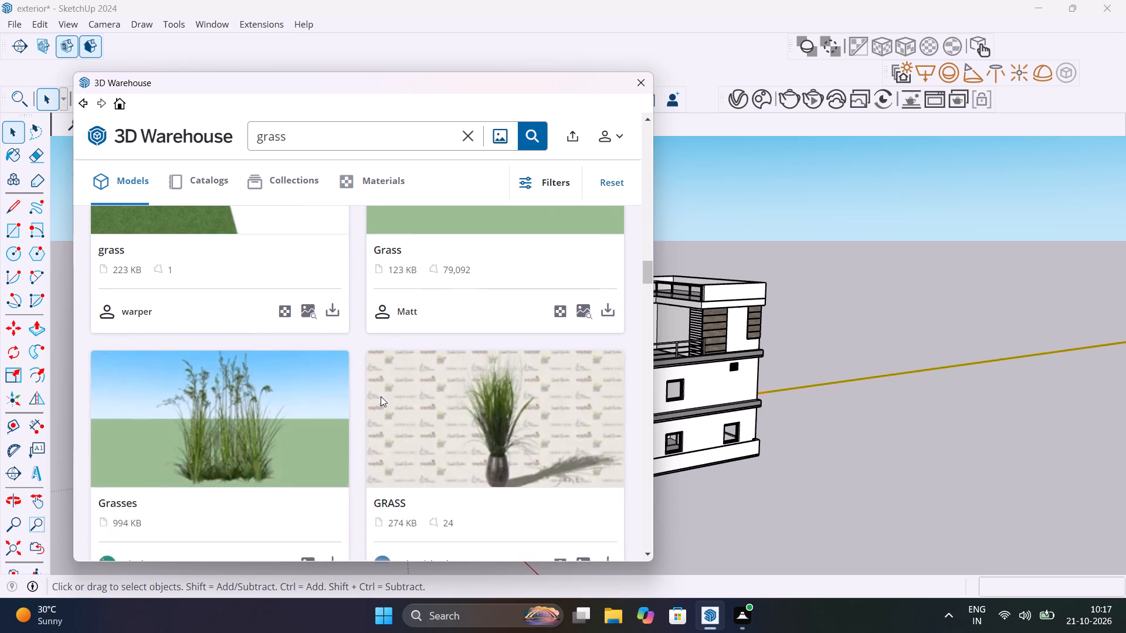
pyautogui.scroll(10, 381, 396)
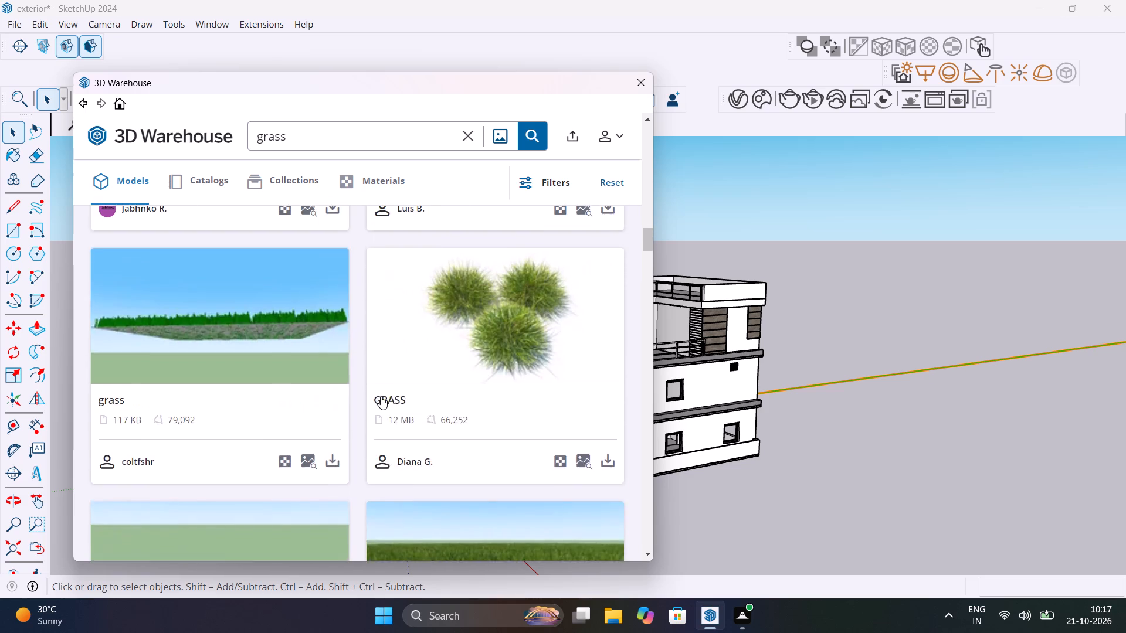
pyautogui.scroll(15, 381, 396)
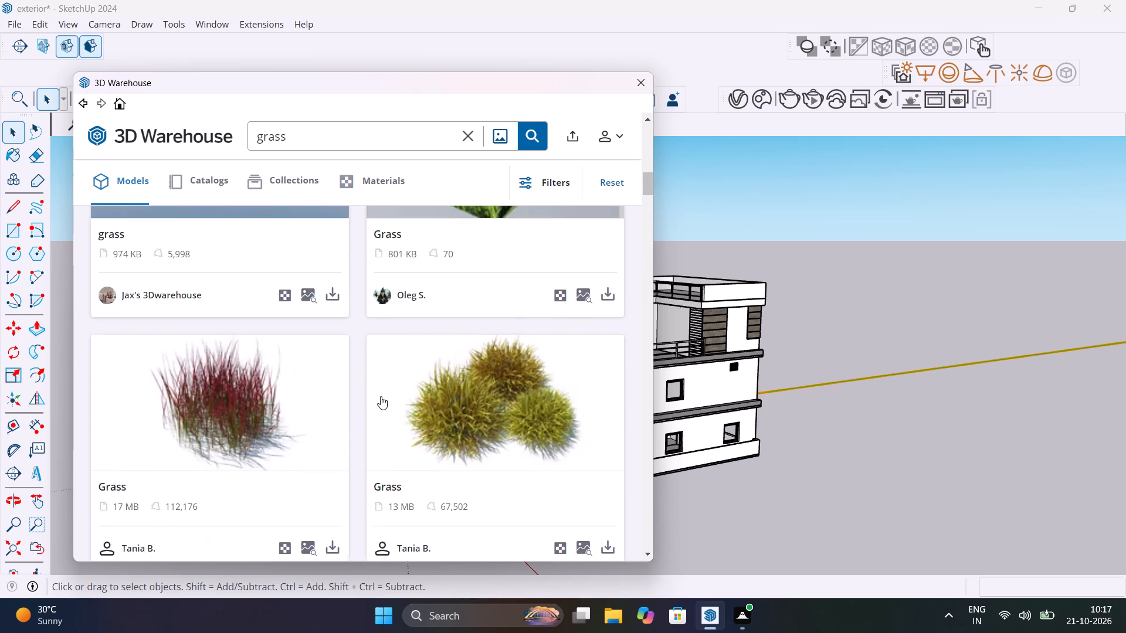
pyautogui.scroll(6, 381, 396)
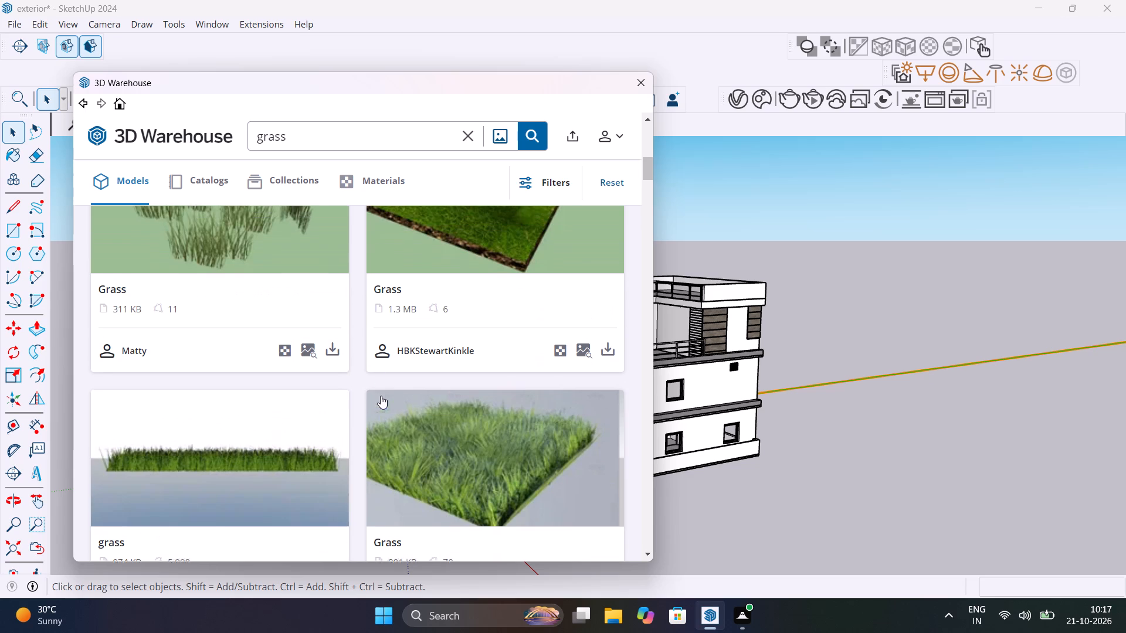
pyautogui.scroll(5, 381, 396)
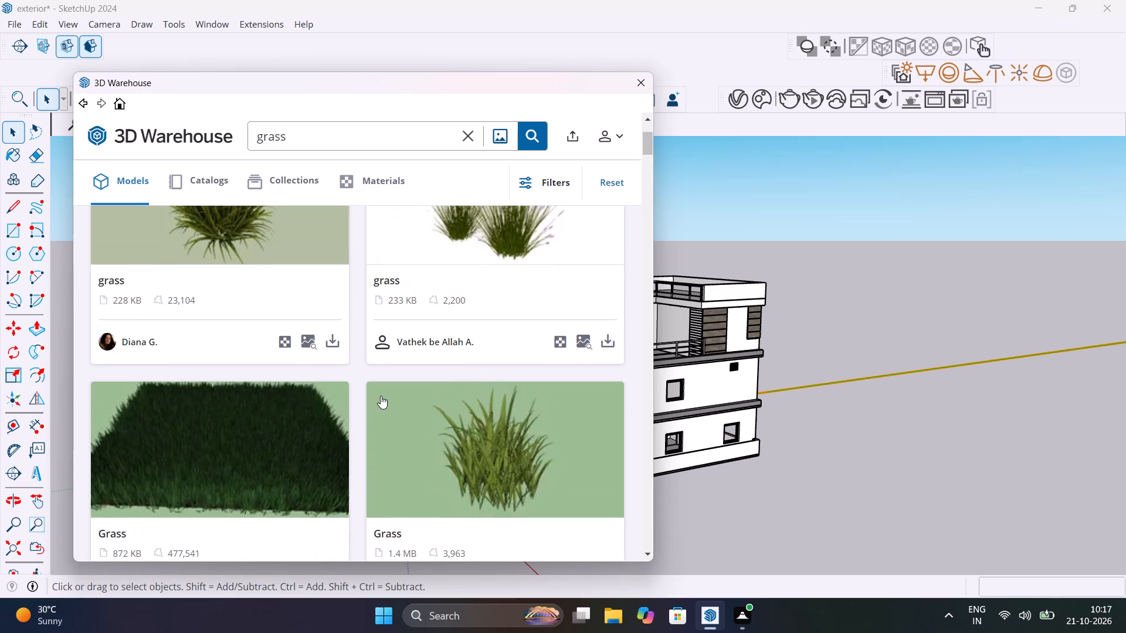
pyautogui.scroll(-1, 381, 396)
pyautogui.scroll(7, 381, 396)
pyautogui.scroll(-4, 381, 396)
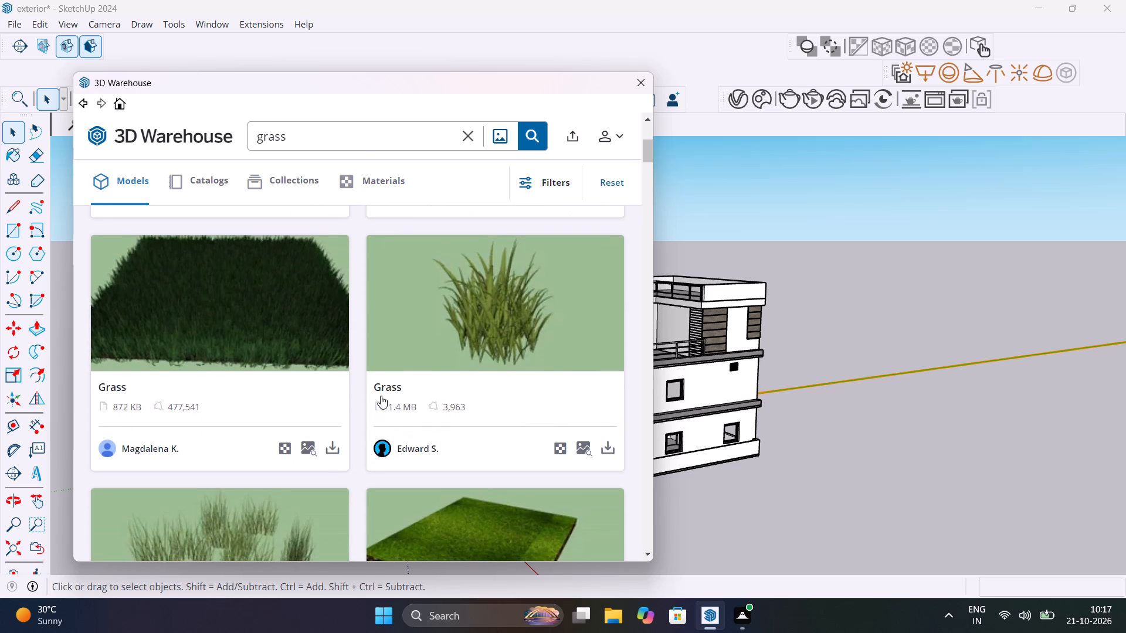
pyautogui.scroll(-3, 381, 396)
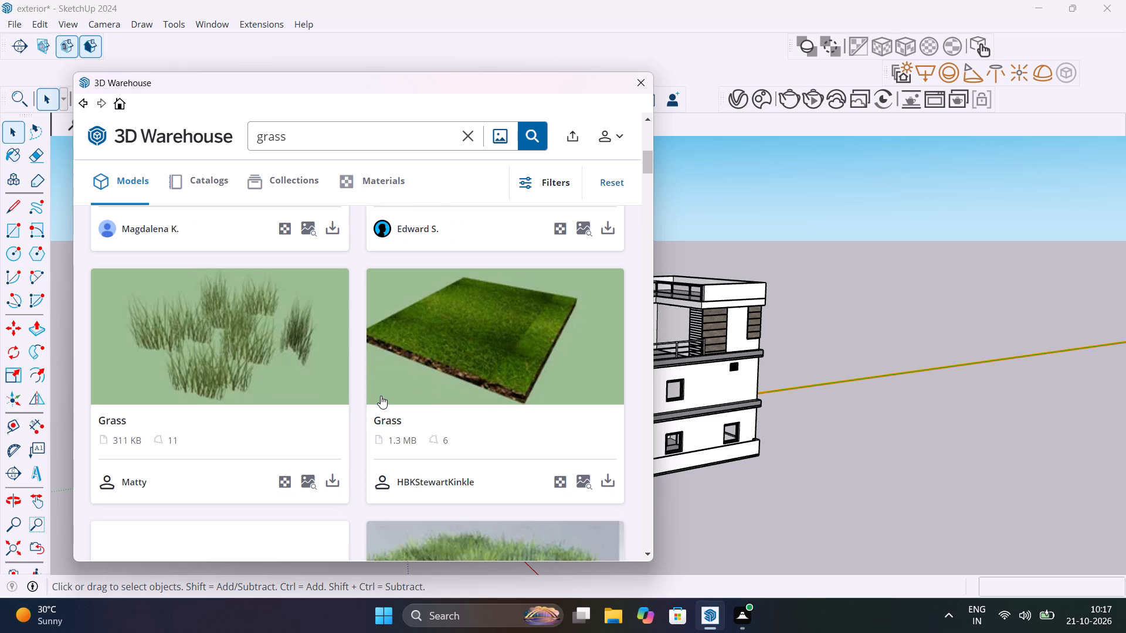
pyautogui.scroll(1, 381, 396)
pyautogui.scroll(-2, 381, 396)
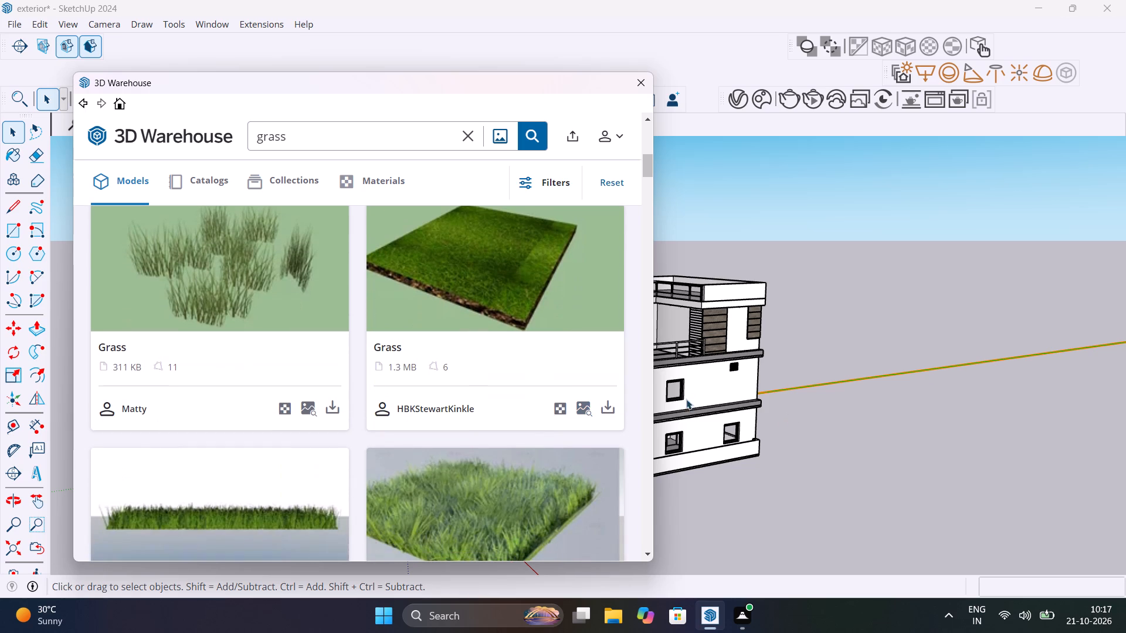
pyautogui.scroll(-2, 547, 419)
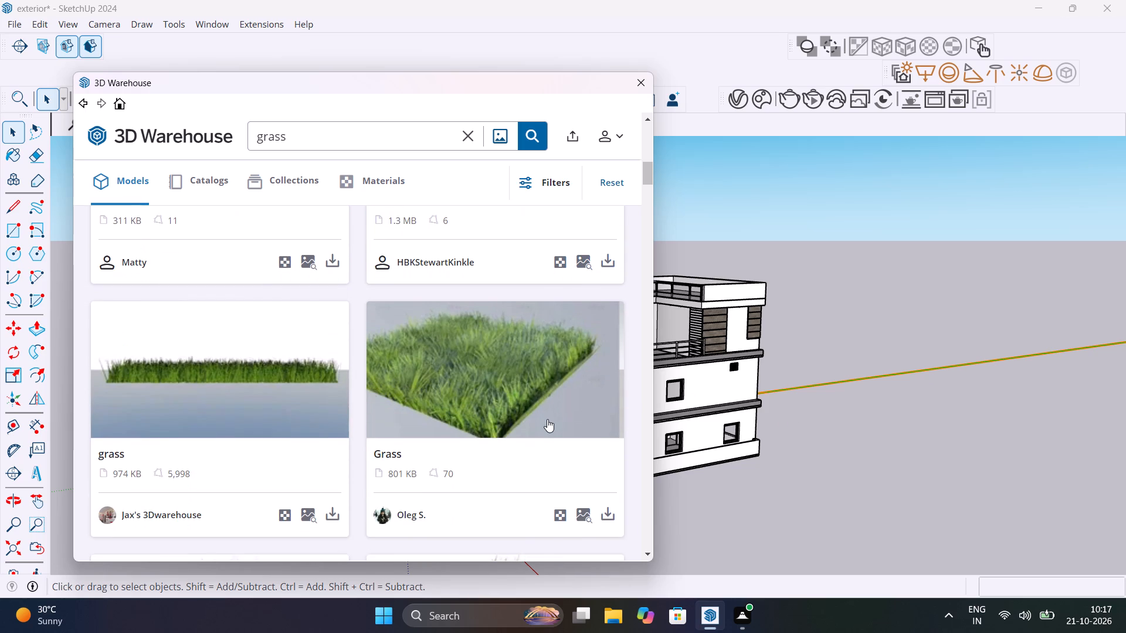
# Load the 1.3 MB Grass turf-slab model from 3D Warehouse and place it by the paving edge near the entrance steps.
pyautogui.scroll(2, 547, 419)
pyautogui.click(603, 412)
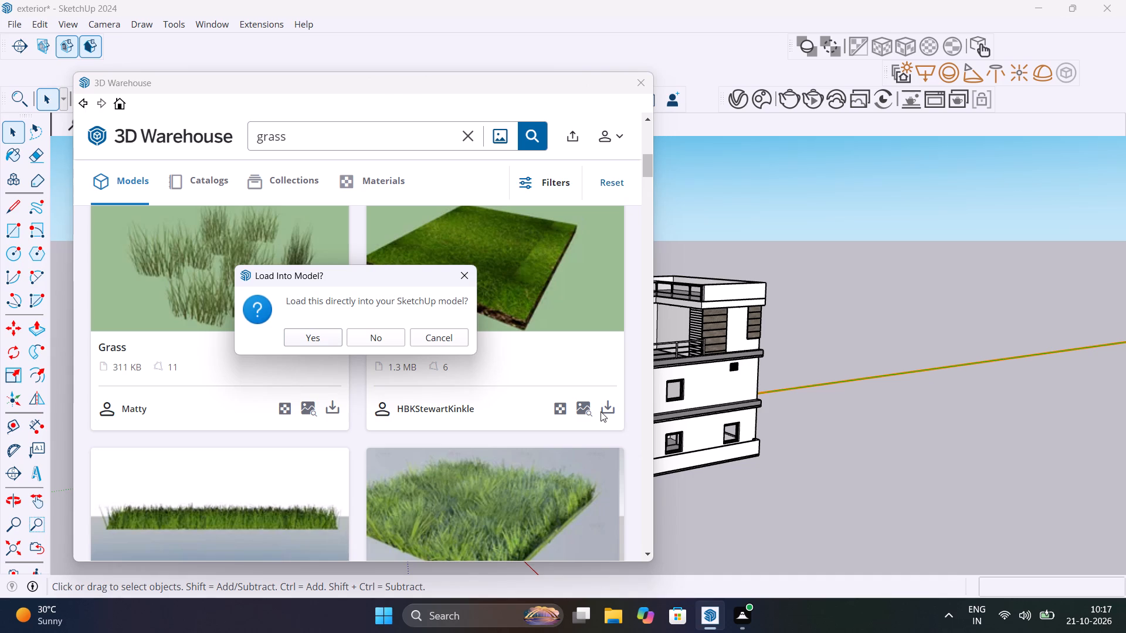
pyautogui.click(327, 336)
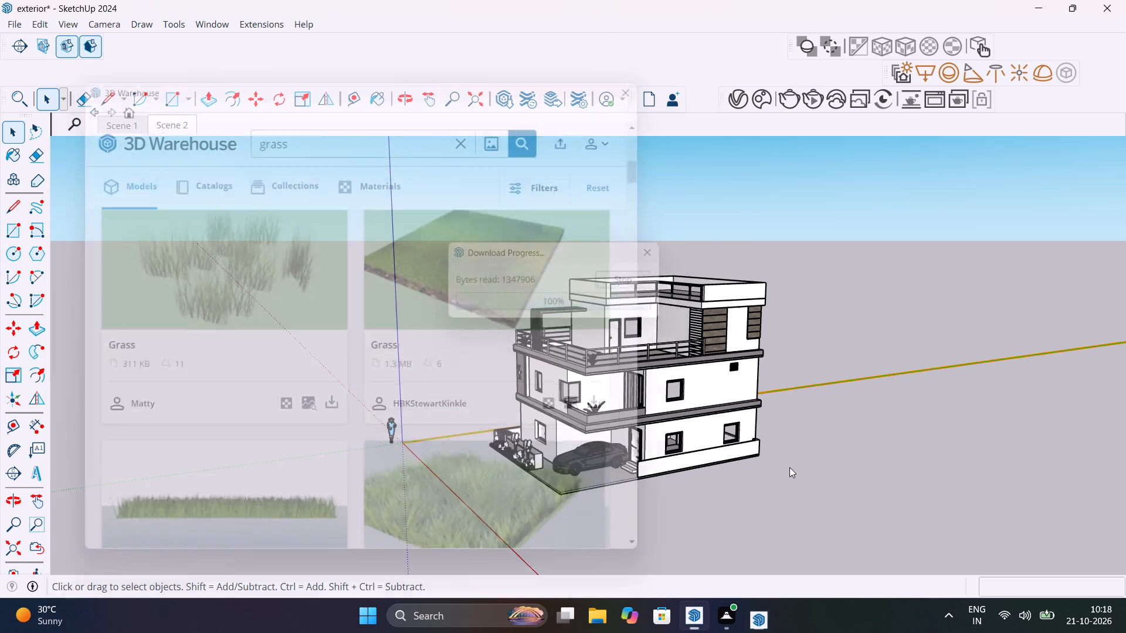
pyautogui.click(702, 341)
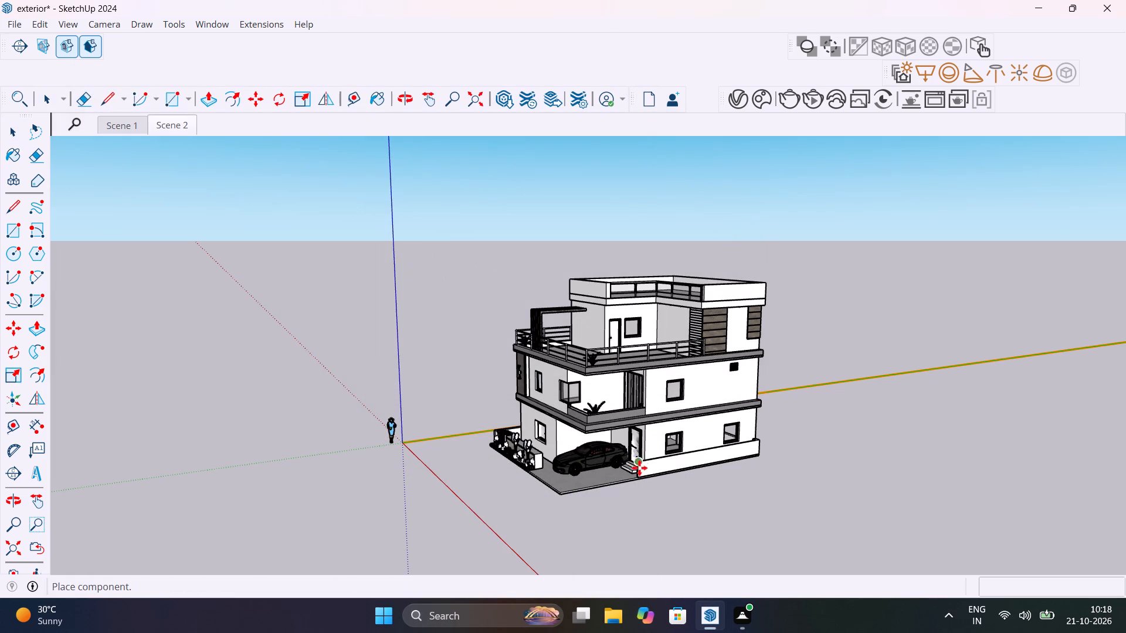
pyautogui.scroll(9, 643, 478)
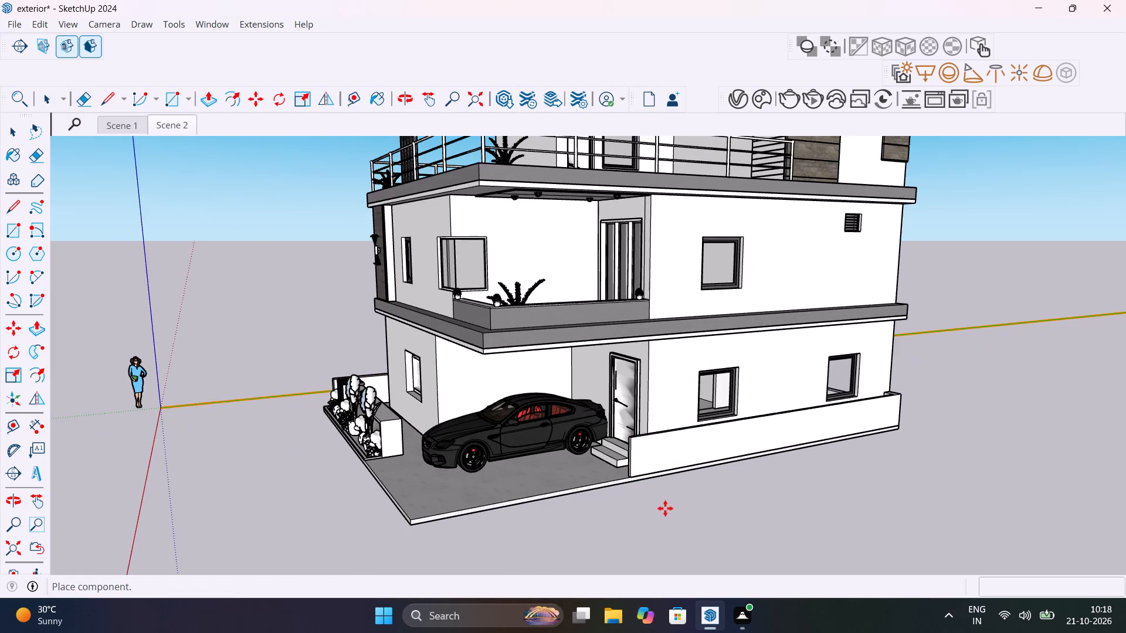
pyautogui.moveTo(665, 508); pyautogui.dragTo(549, 382, button='middle')
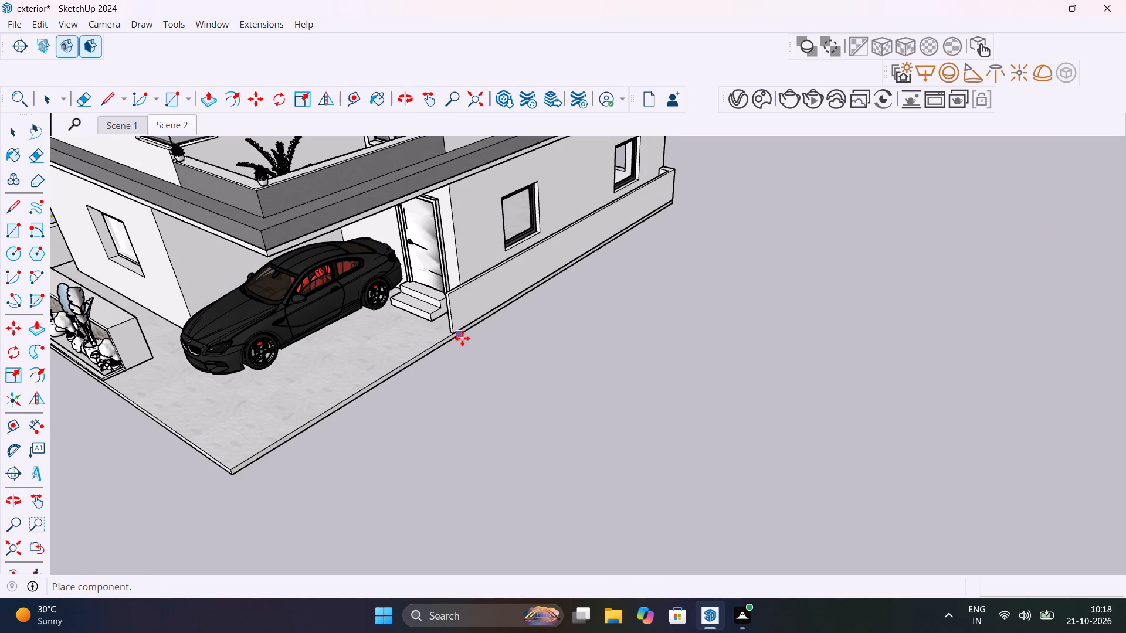
pyautogui.click(462, 338)
# Move the placed grass component across the open ground in front of the house's low boundary wall.
pyautogui.scroll(-6, 608, 454)
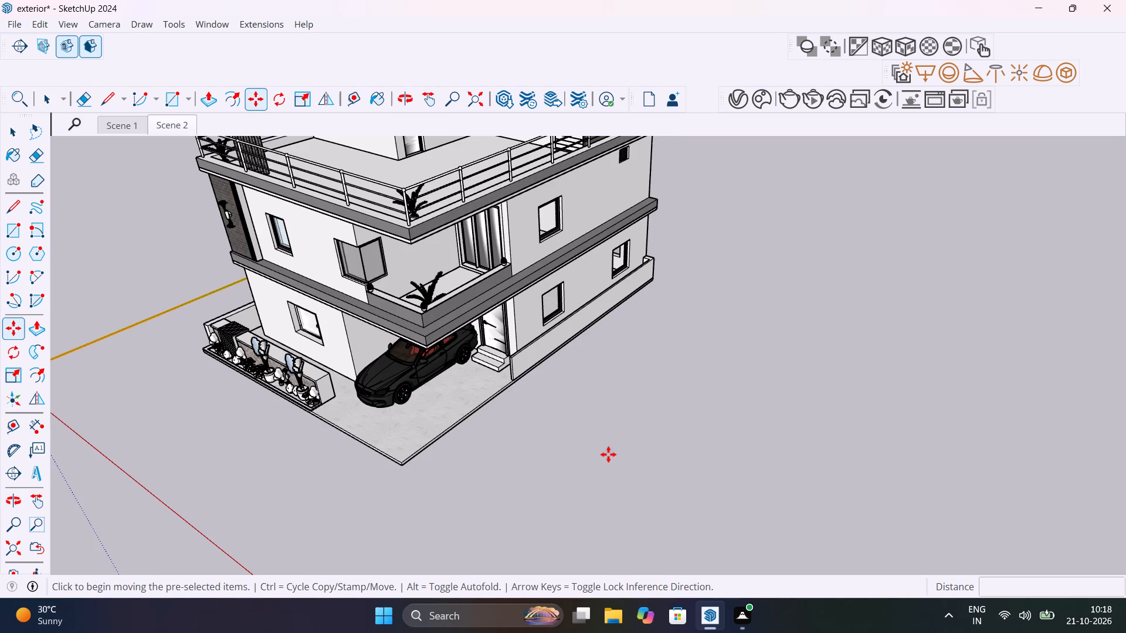
pyautogui.moveTo(663, 417); pyautogui.dragTo(645, 372, button='middle')
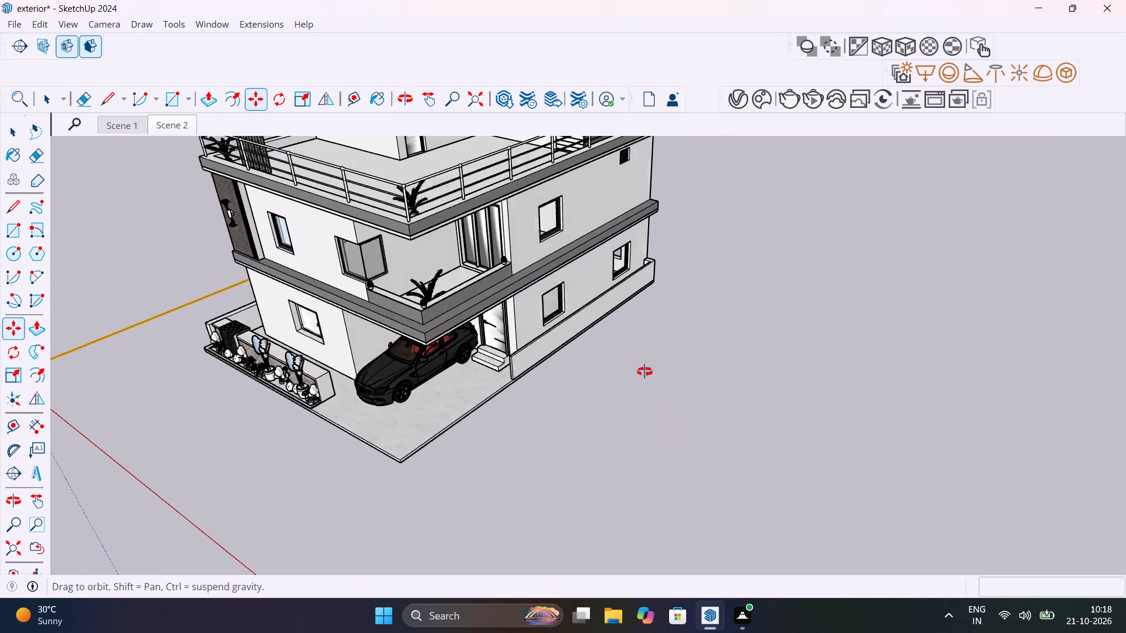
pyautogui.moveTo(645, 372); pyautogui.dragTo(606, 332, button='middle')
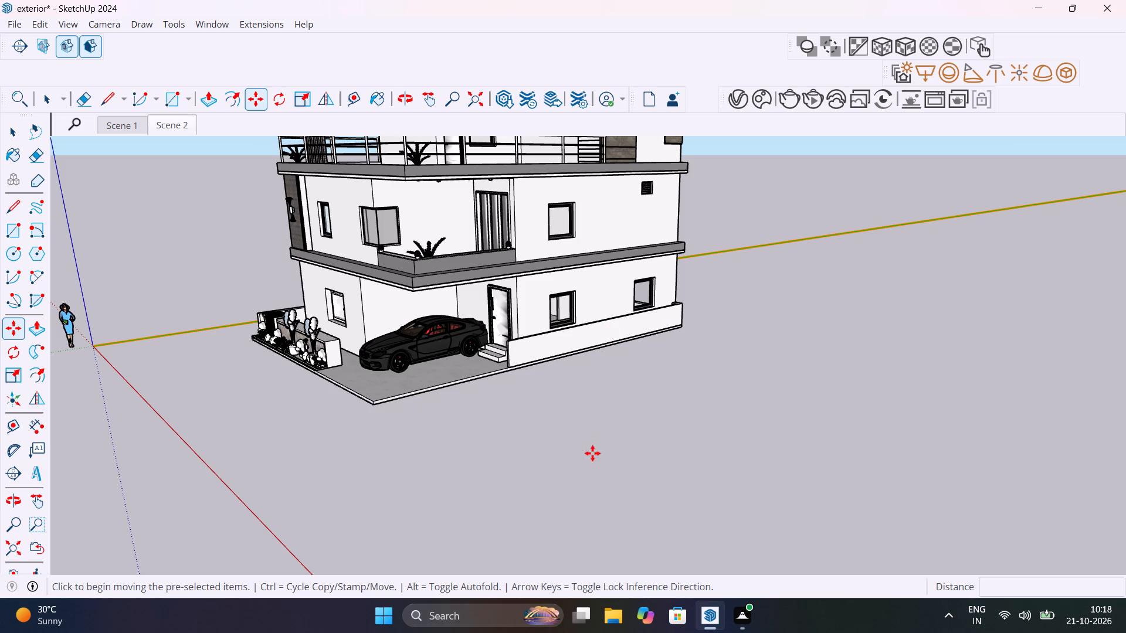
pyautogui.scroll(3, 569, 443)
pyautogui.click(498, 434)
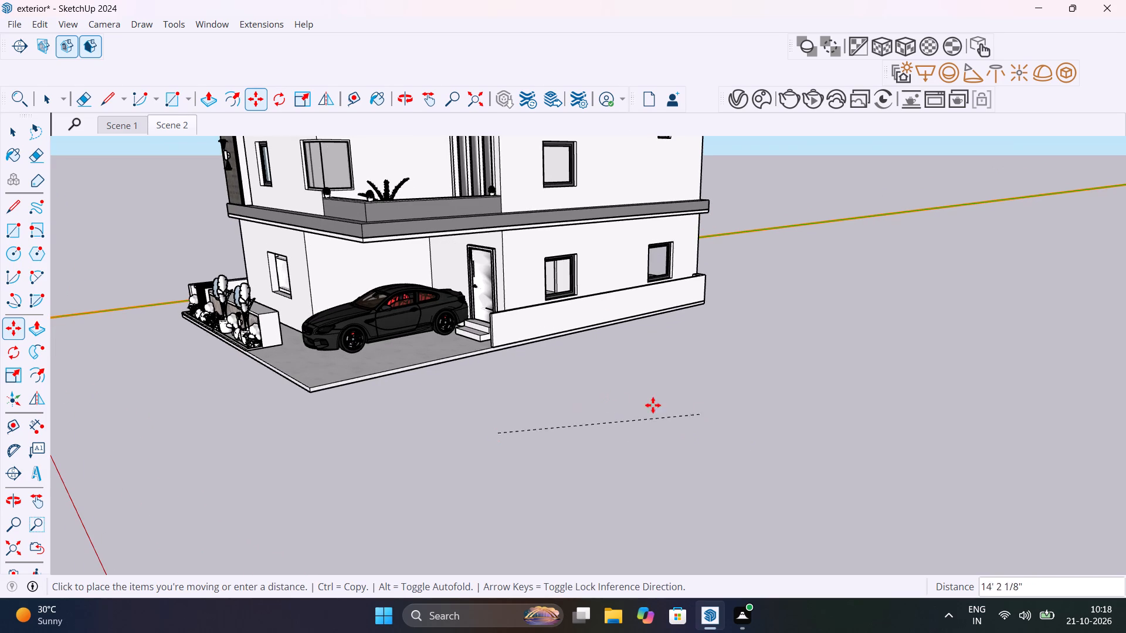
pyautogui.click(622, 442)
# Examine the ground around the house from several angles for the placed grass component.
pyautogui.scroll(-20, 576, 436)
pyautogui.scroll(-5, 576, 436)
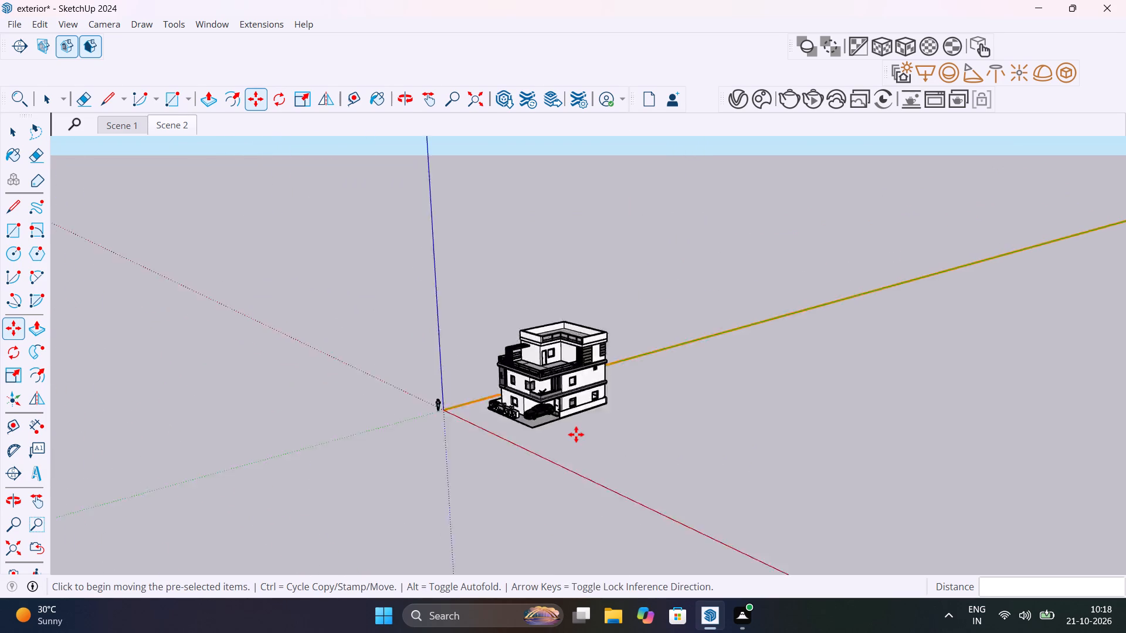
pyautogui.scroll(-10, 576, 434)
pyautogui.scroll(15, 605, 439)
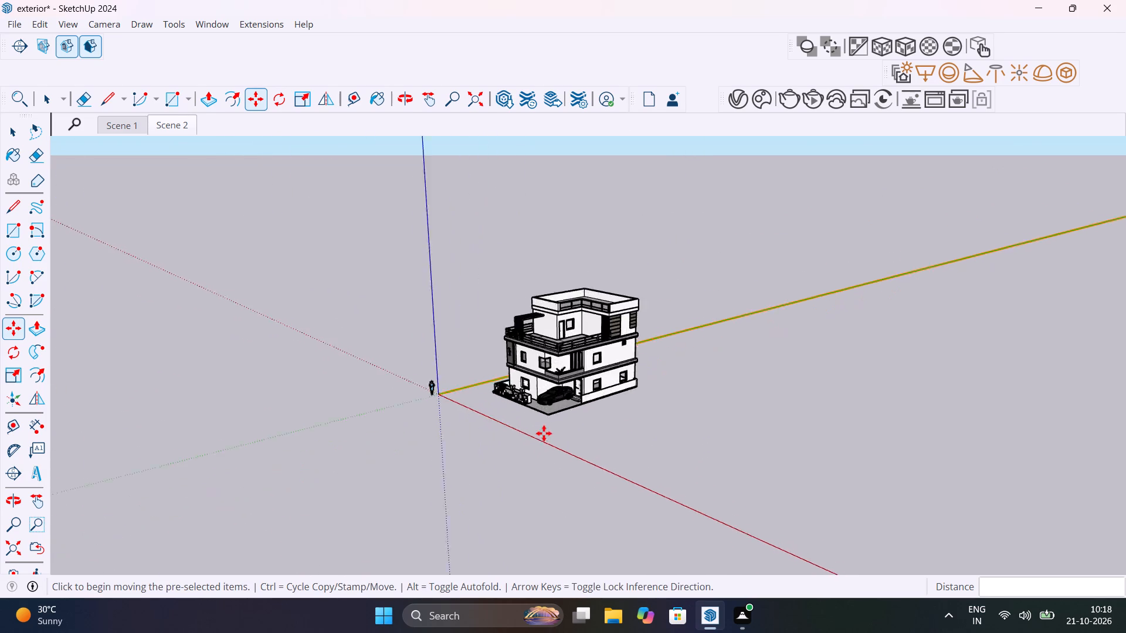
pyautogui.scroll(20, 544, 433)
pyautogui.scroll(-1, 608, 439)
pyautogui.moveTo(608, 439); pyautogui.dragTo(609, 439, button='middle')
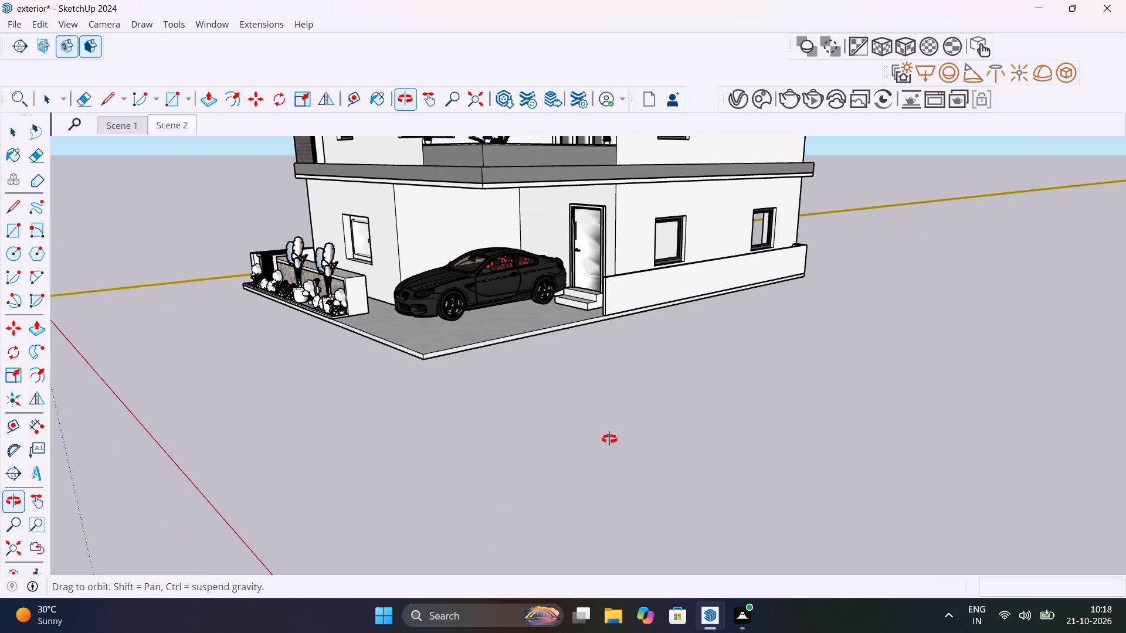
pyautogui.moveTo(609, 439); pyautogui.dragTo(225, 472, button='middle')
pyautogui.press('Escape')
pyautogui.press('space')
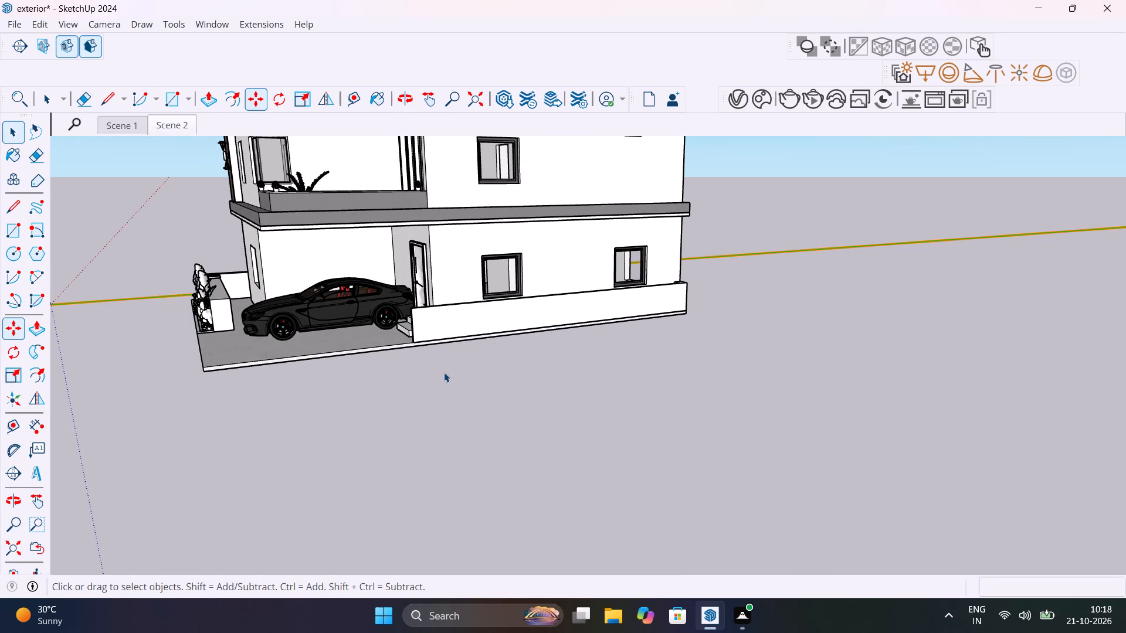
pyautogui.scroll(5, 422, 367)
pyautogui.moveTo(439, 405); pyautogui.dragTo(461, 481, button='middle')
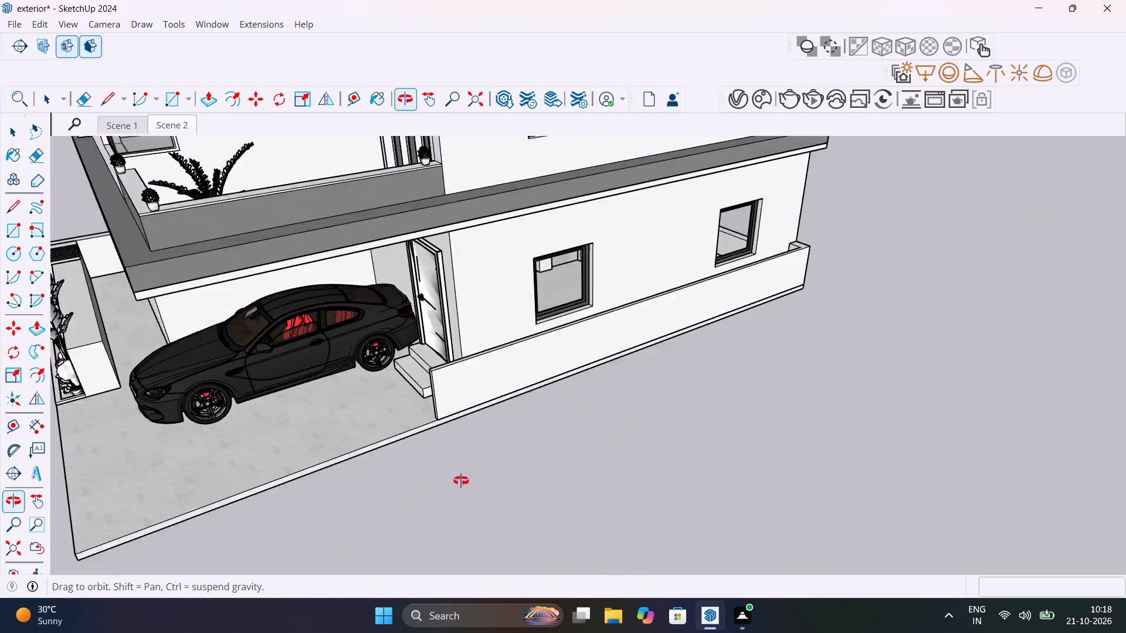
pyautogui.moveTo(461, 481); pyautogui.dragTo(314, 447, button='middle')
pyautogui.scroll(-4, 318, 413)
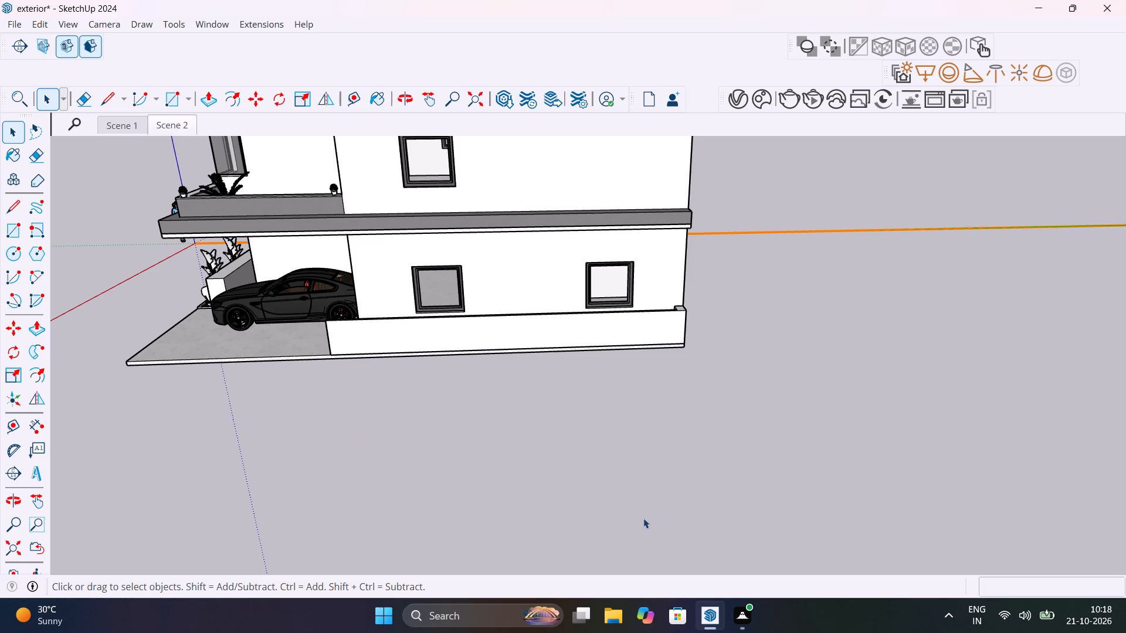
pyautogui.moveTo(317, 412); pyautogui.dragTo(595, 498, button='middle')
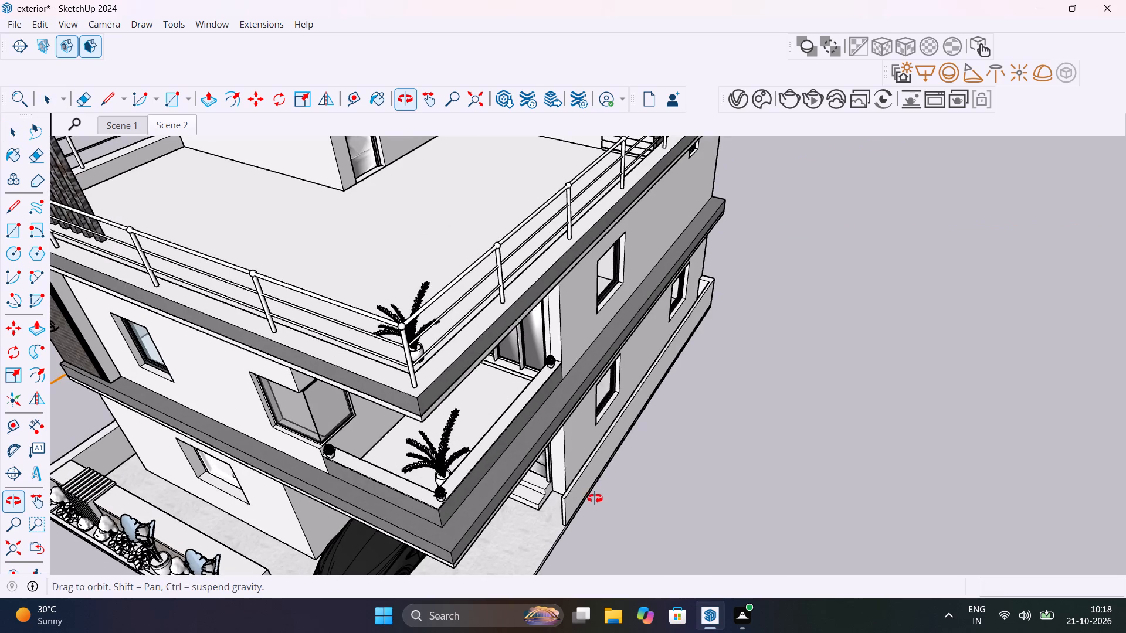
pyautogui.moveTo(595, 498); pyautogui.dragTo(502, 386, button='middle')
# Load the 872 KB Grass model from 3D Warehouse and place it on the open ground beside the low boundary wall.
pyautogui.click(221, 22)
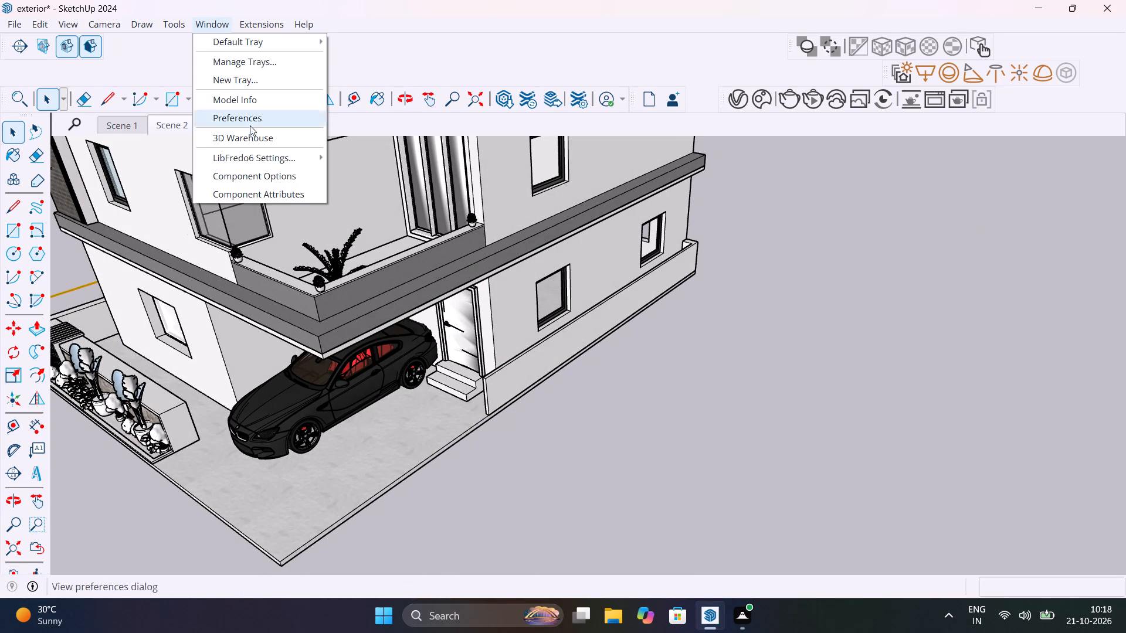
pyautogui.click(257, 139)
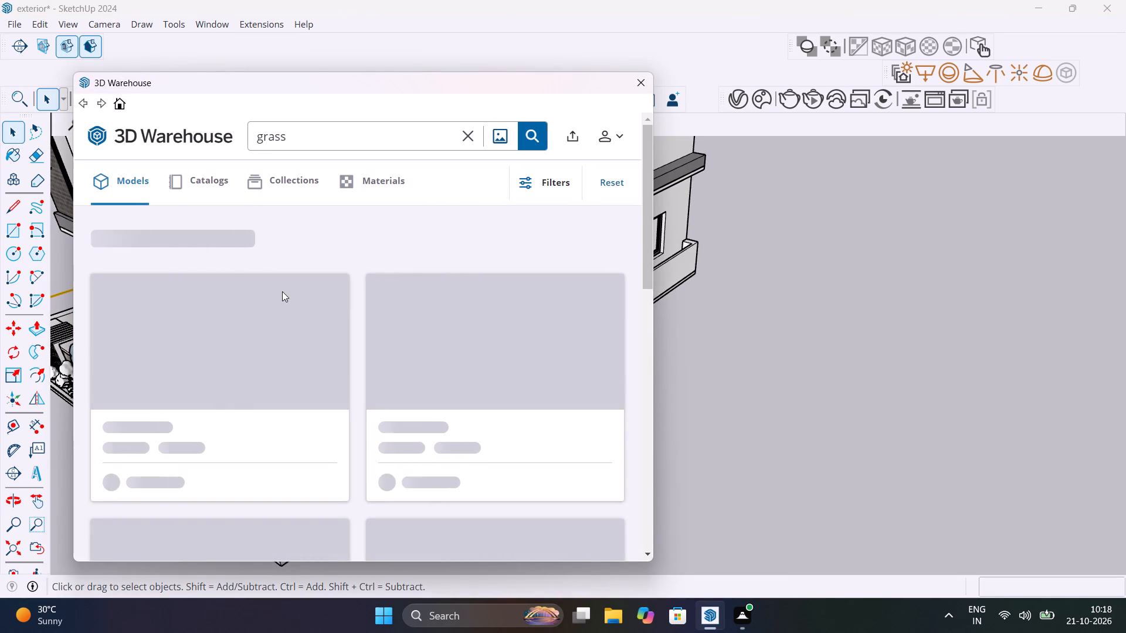
pyautogui.scroll(-3, 297, 324)
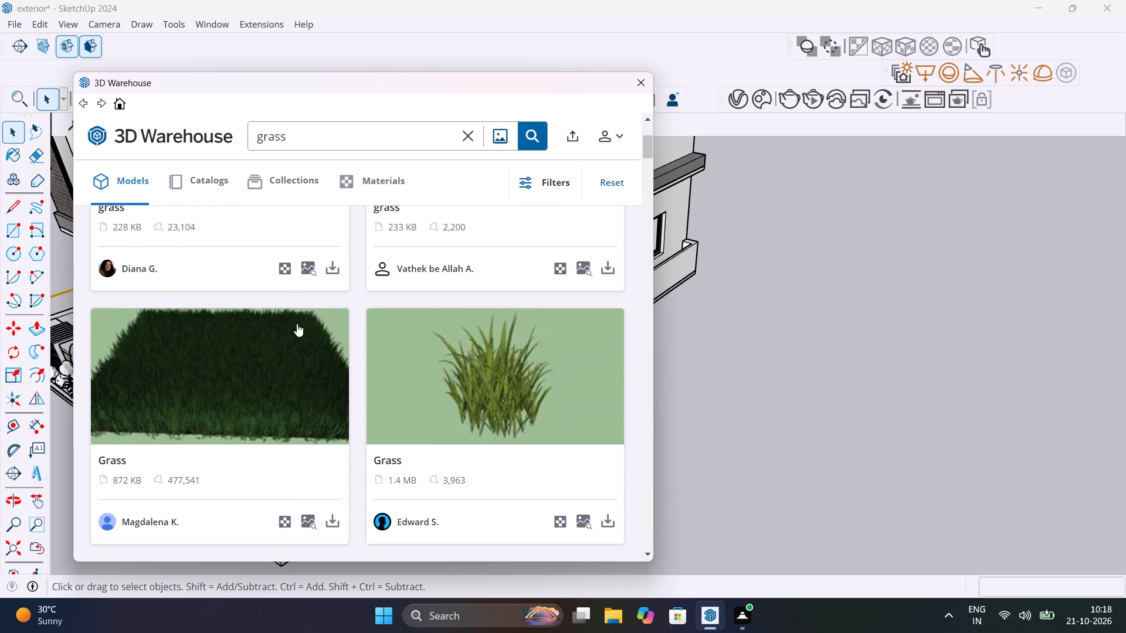
pyautogui.scroll(-3, 297, 324)
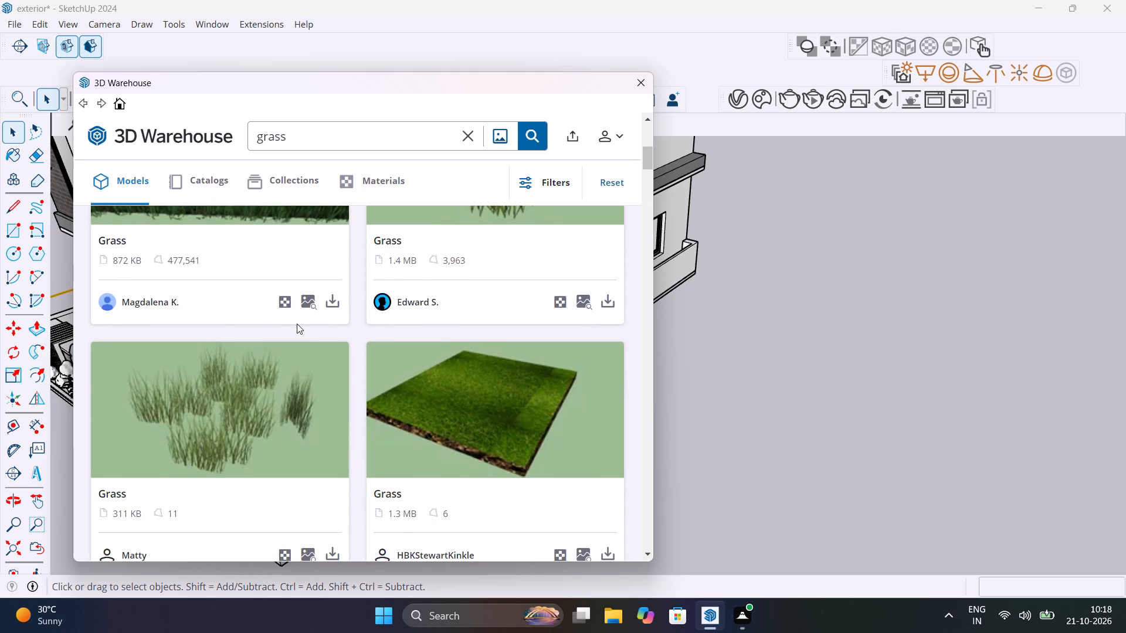
pyautogui.click(334, 311)
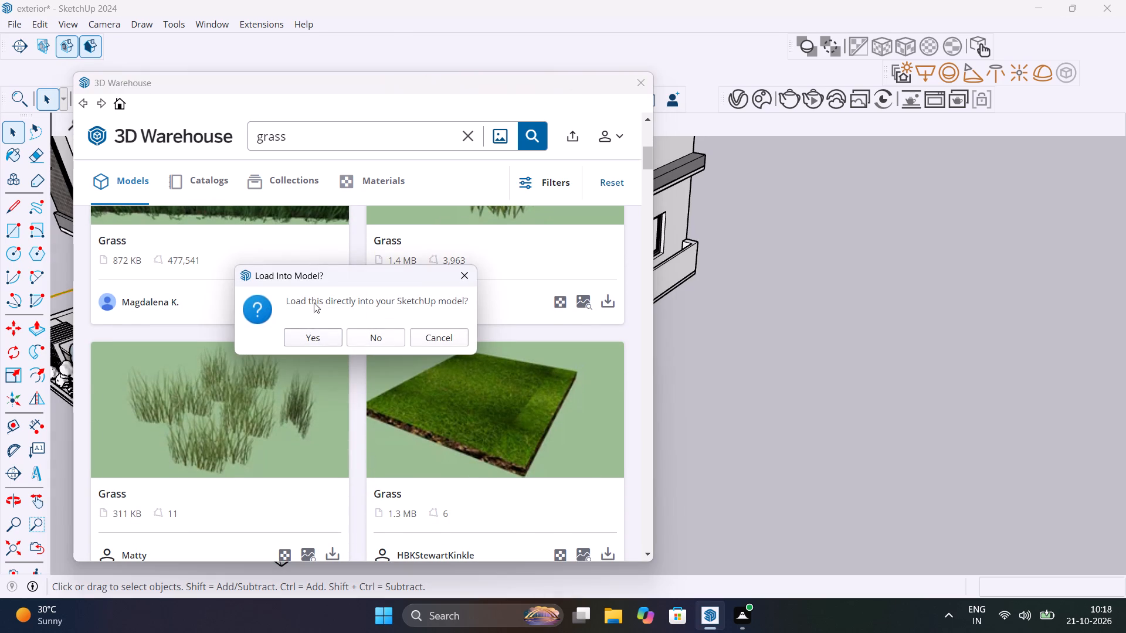
pyautogui.click(314, 338)
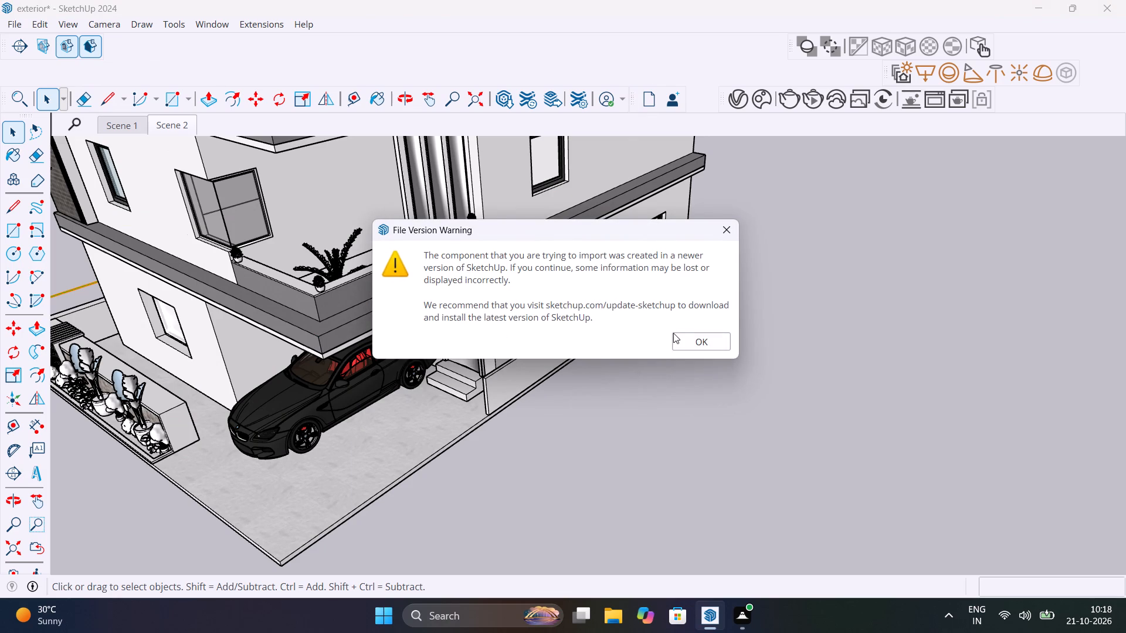
pyautogui.click(693, 345)
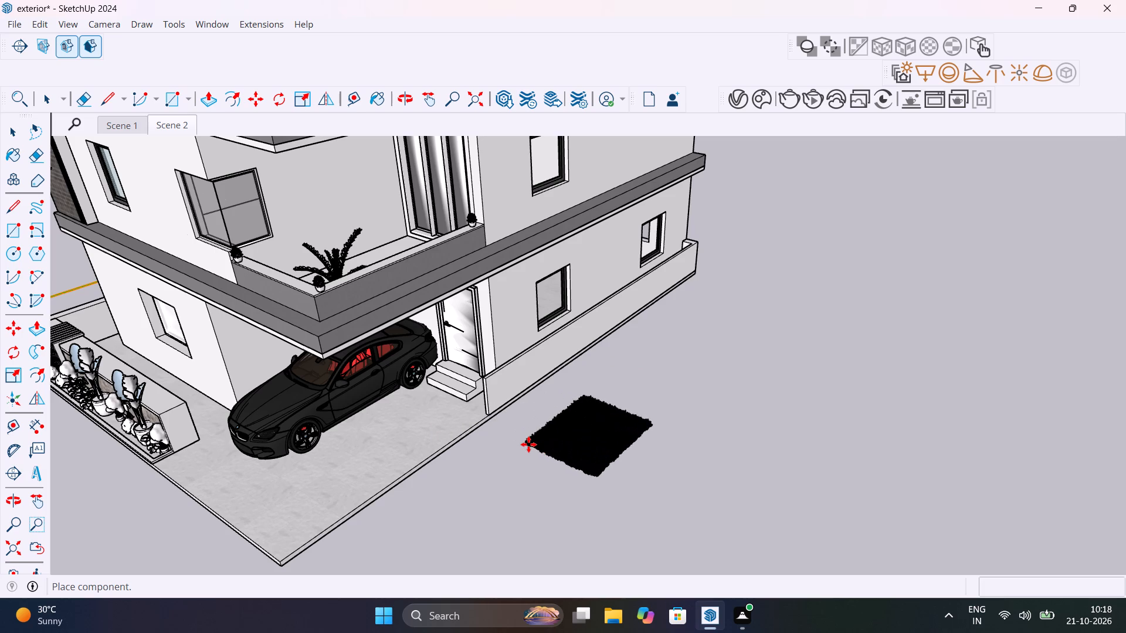
pyautogui.click(528, 444)
# Move the grass patch about 2' 10 7/16" so its corner meets the boundary wall's end at the paving edge.
pyautogui.scroll(10, 525, 445)
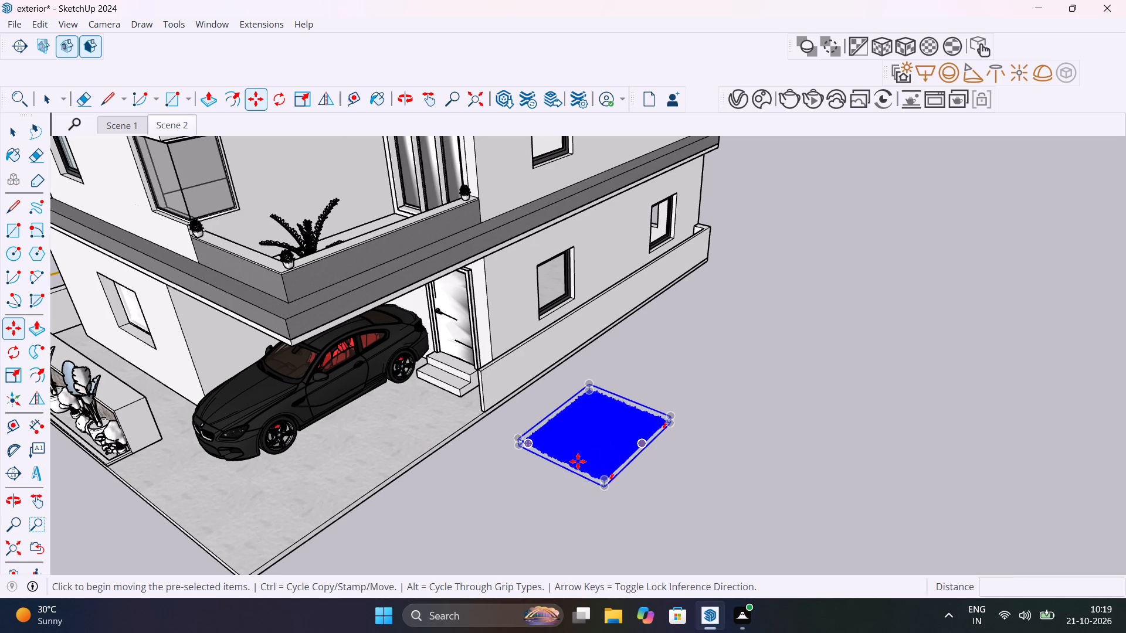
pyautogui.scroll(3, 549, 464)
pyautogui.scroll(4, 552, 416)
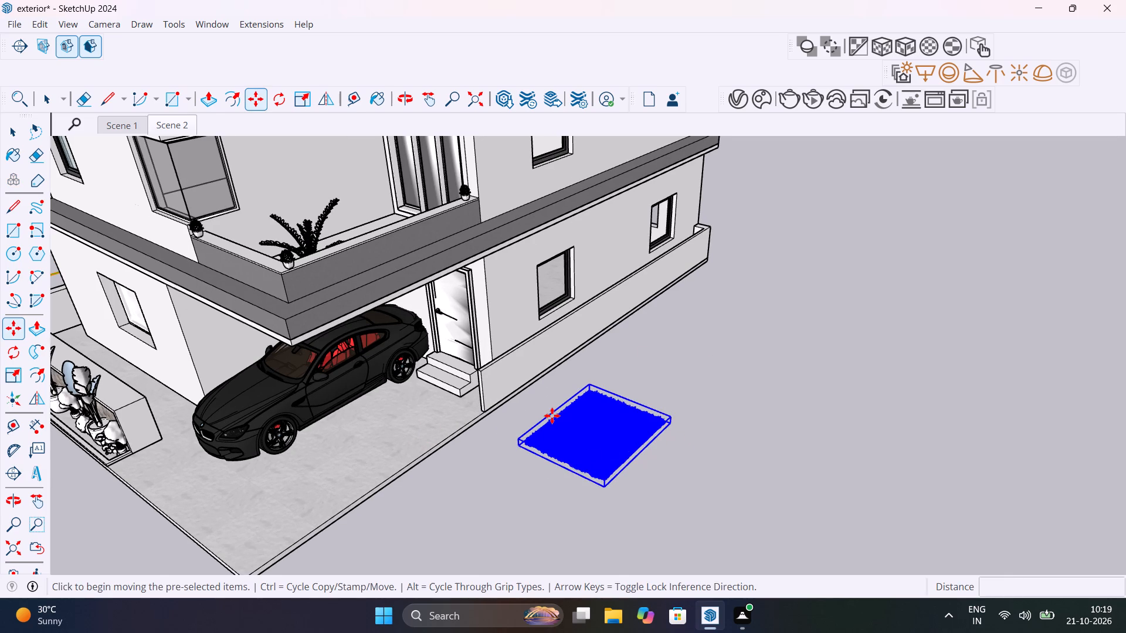
pyautogui.scroll(10, 549, 423)
pyautogui.moveTo(529, 454); pyautogui.dragTo(582, 435, button='middle')
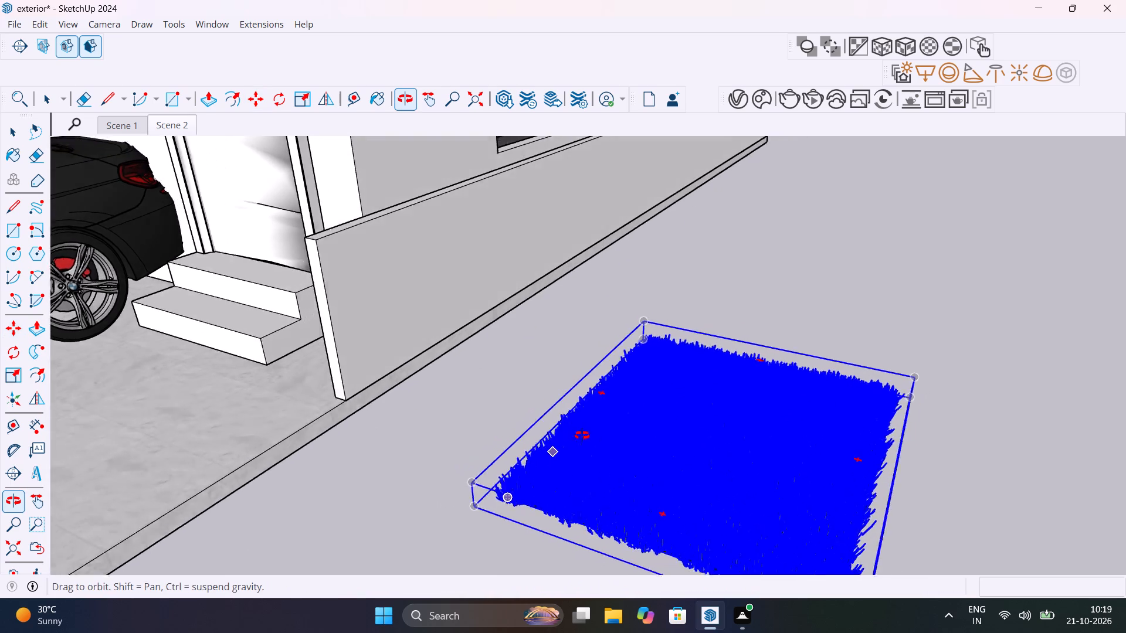
pyautogui.moveTo(582, 435); pyautogui.dragTo(701, 367, button='middle')
pyautogui.click(606, 440)
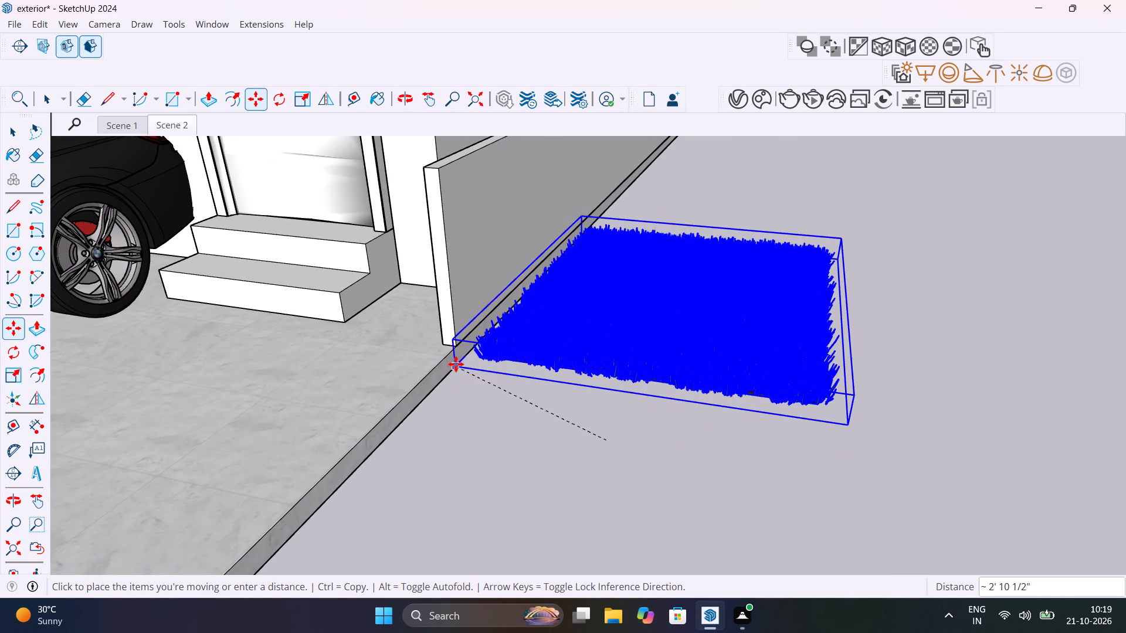
pyautogui.click(456, 364)
pyautogui.moveTo(594, 389); pyautogui.dragTo(791, 390, button='middle')
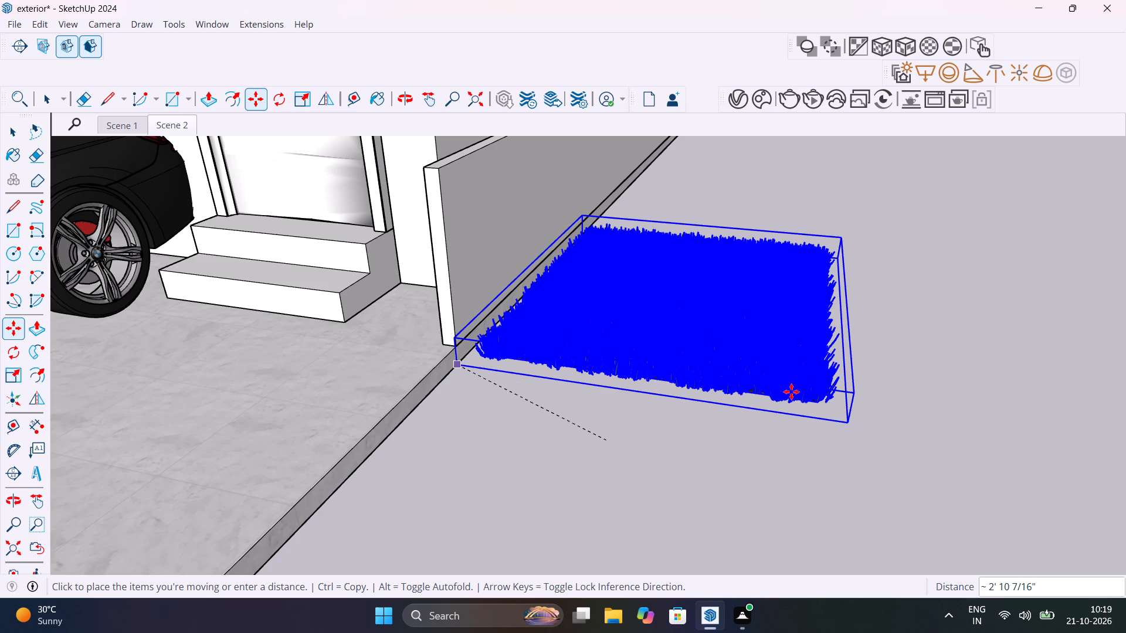
pyautogui.press('space')
pyautogui.click(741, 460)
pyautogui.press('space')
pyautogui.press('Escape')
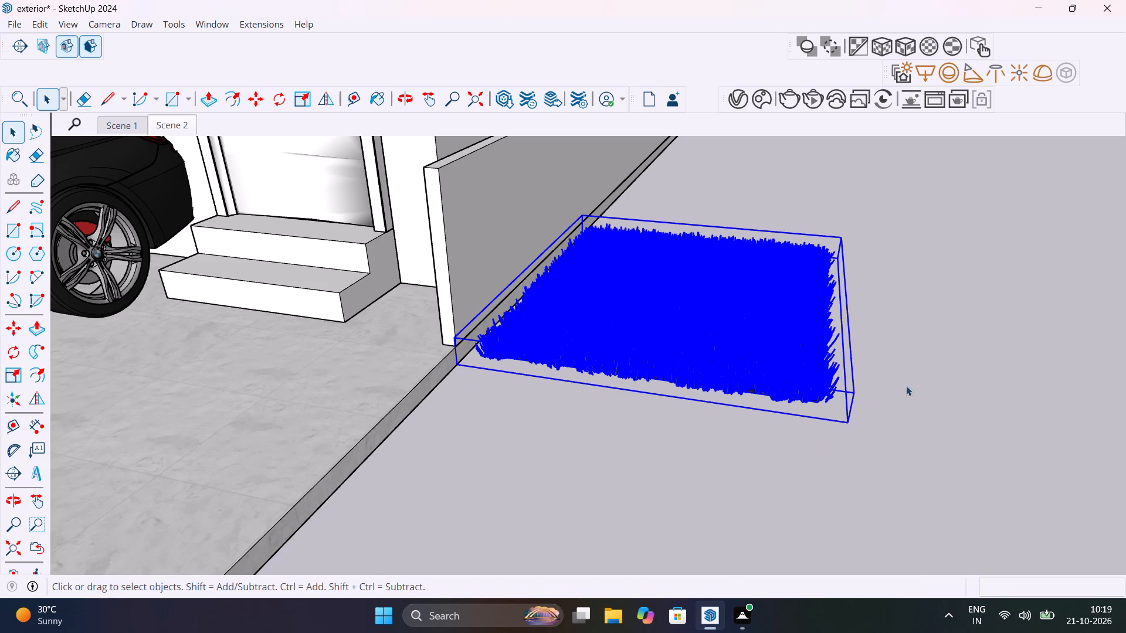
pyautogui.click(906, 355)
# Scale the grass patch along the green axis by about 4.01 to span the full length of the boundary wall.
pyautogui.scroll(-1, 713, 441)
pyautogui.moveTo(713, 440); pyautogui.dragTo(842, 394, button='middle')
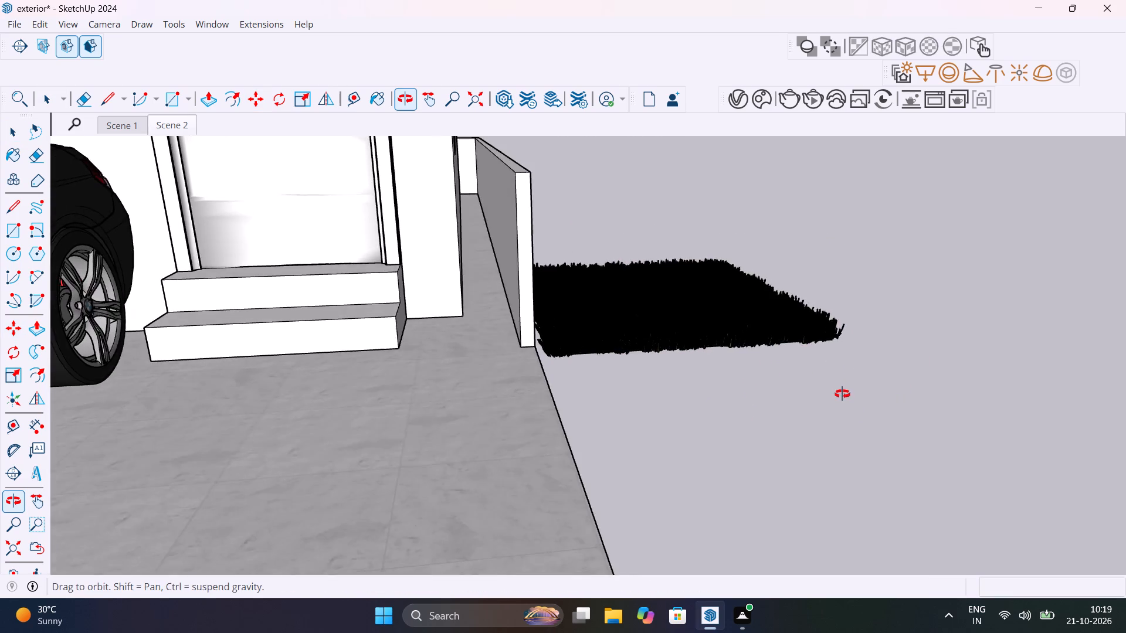
pyautogui.moveTo(842, 394); pyautogui.dragTo(497, 477, button='middle')
pyautogui.scroll(1, 503, 473)
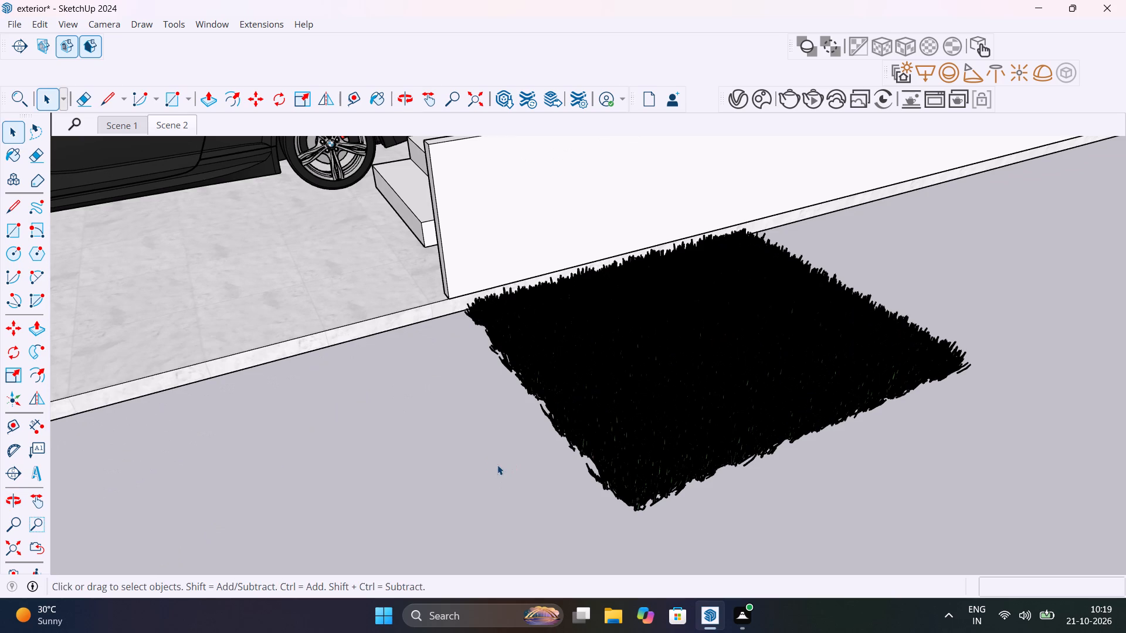
pyautogui.click(643, 425)
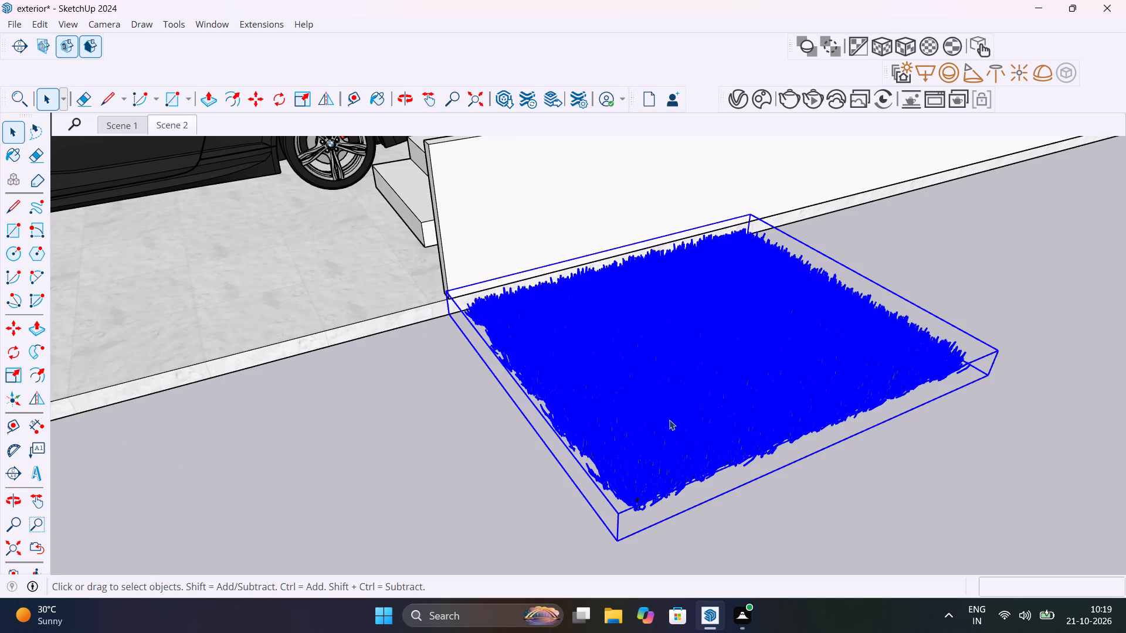
pyautogui.scroll(-5, 674, 413)
pyautogui.moveTo(689, 415); pyautogui.dragTo(92, 471, button='middle')
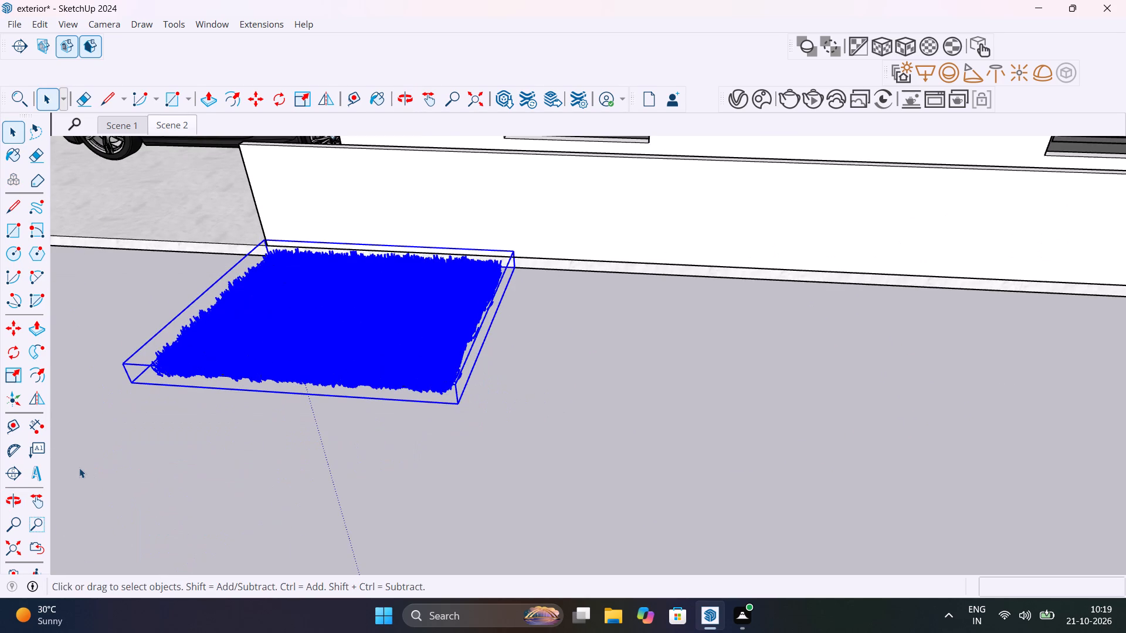
pyautogui.press('s')
pyautogui.press('s')
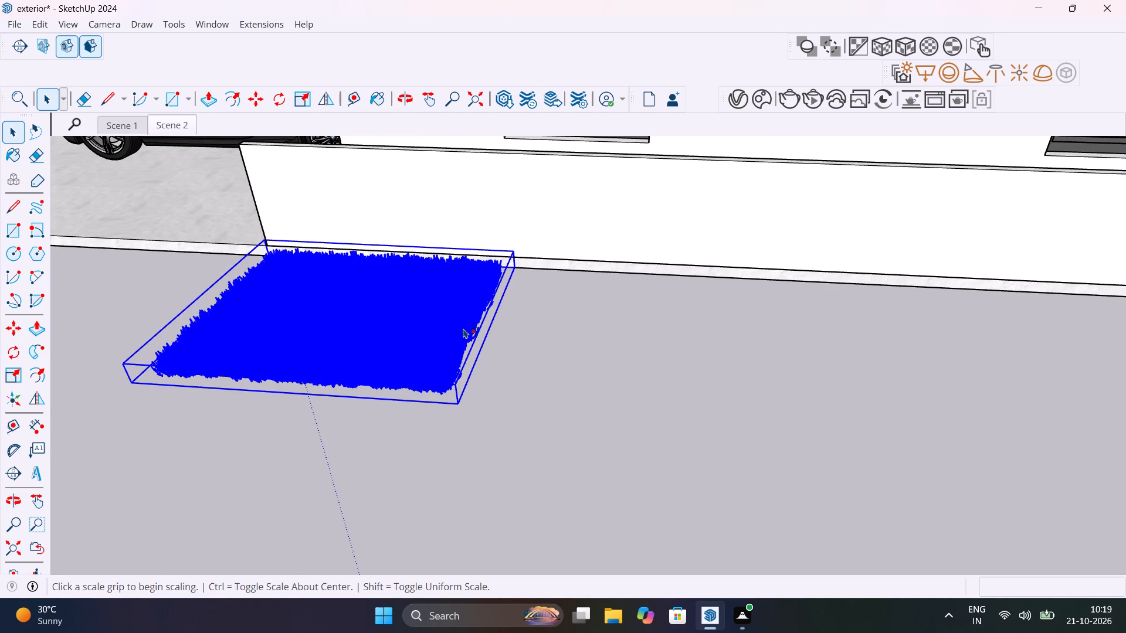
pyautogui.click(491, 321)
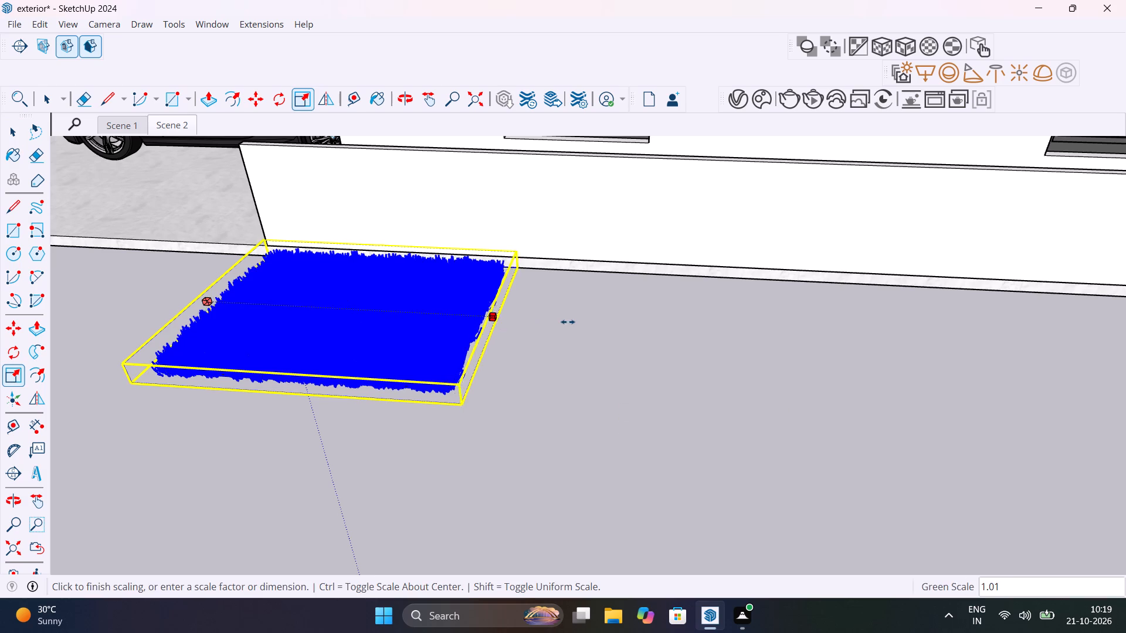
pyautogui.scroll(-14, 568, 322)
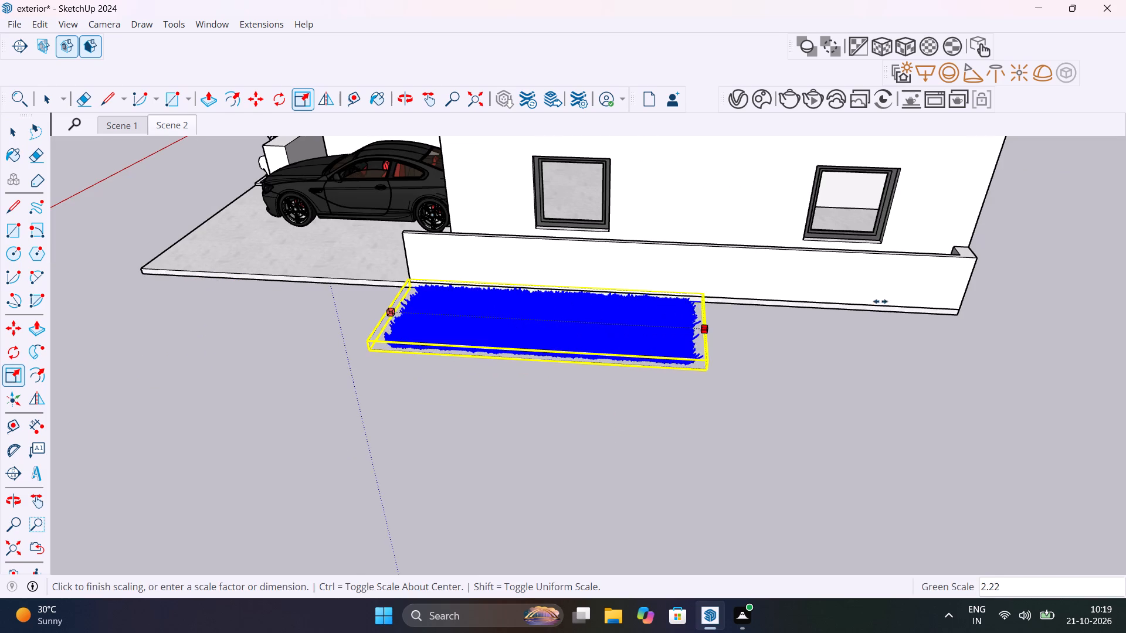
pyautogui.click(962, 318)
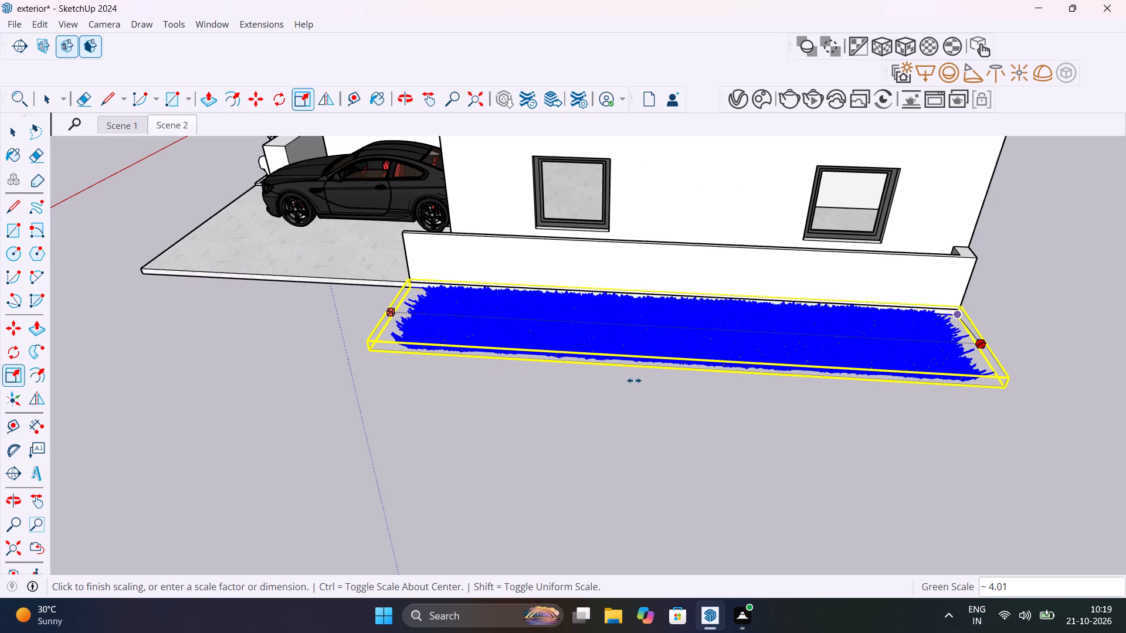
pyautogui.press('space')
pyautogui.press('Escape')
# Scale the grass patch along the red axis by 2.70, widening it outward from the boundary wall.
pyautogui.press('s')
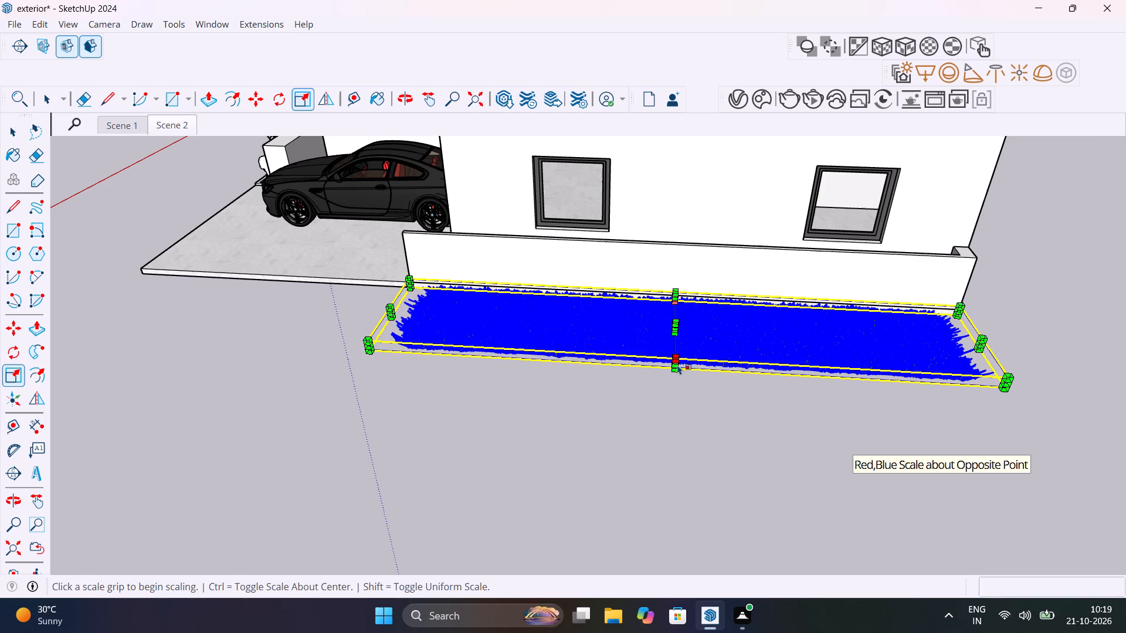
pyautogui.scroll(11, 677, 365)
pyautogui.click(677, 366)
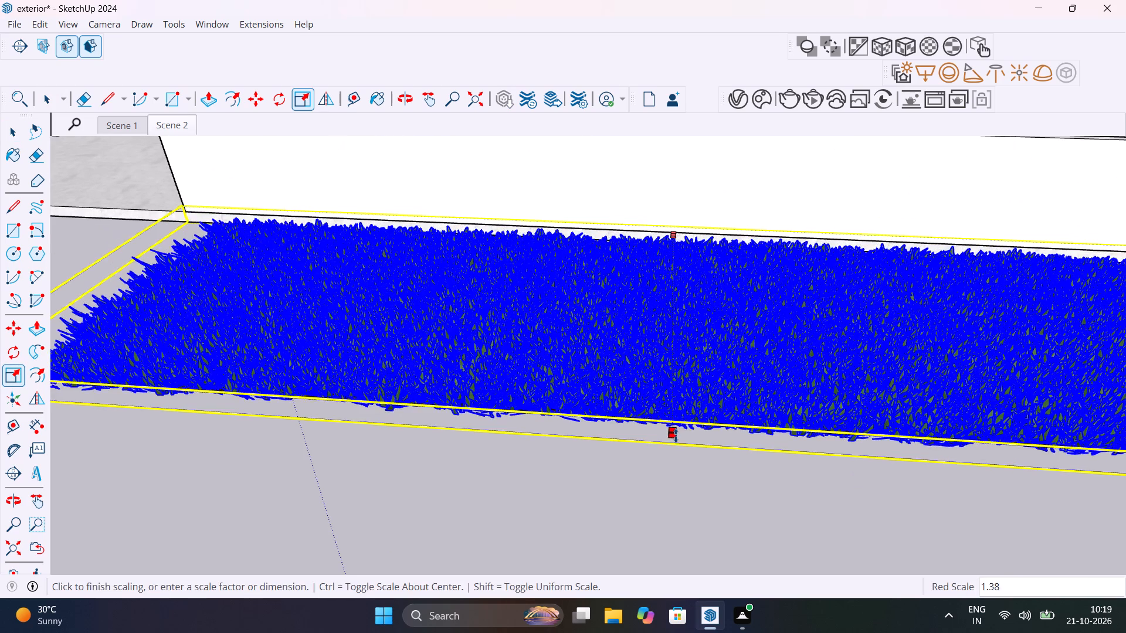
pyautogui.scroll(-19, 676, 435)
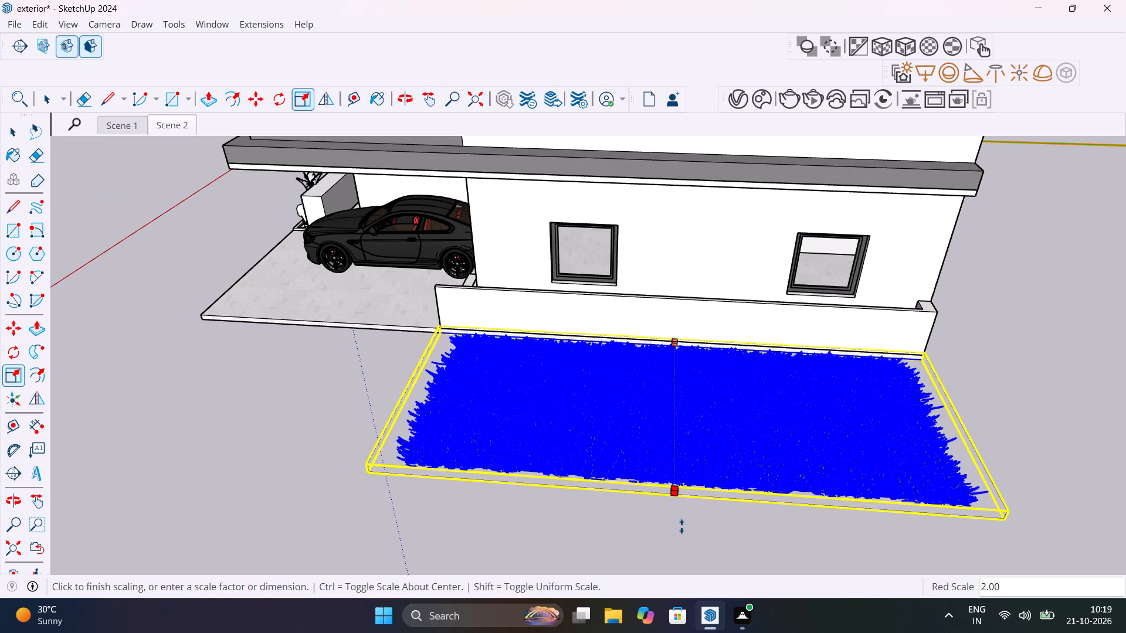
pyautogui.click(692, 570)
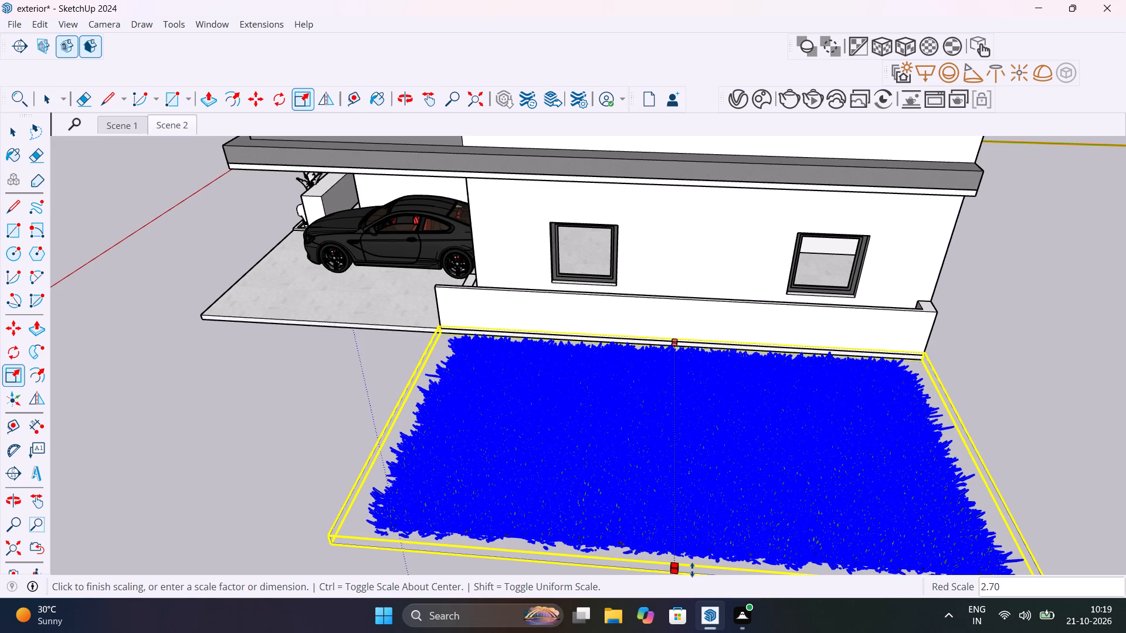
pyautogui.press('space')
pyautogui.click(158, 362)
# Scale the grass patch along the green axis by about 1.54 so it extends to the paving's front corner.
pyautogui.scroll(-15, 157, 370)
pyautogui.scroll(-6, 193, 386)
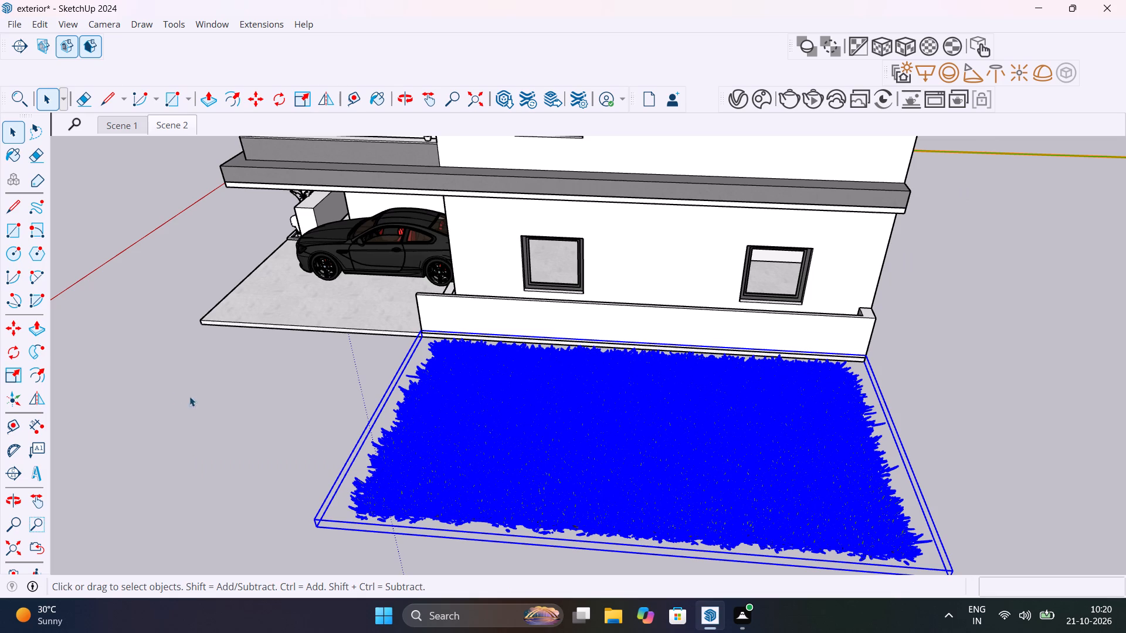
pyautogui.moveTo(199, 397); pyautogui.dragTo(602, 335, button='middle')
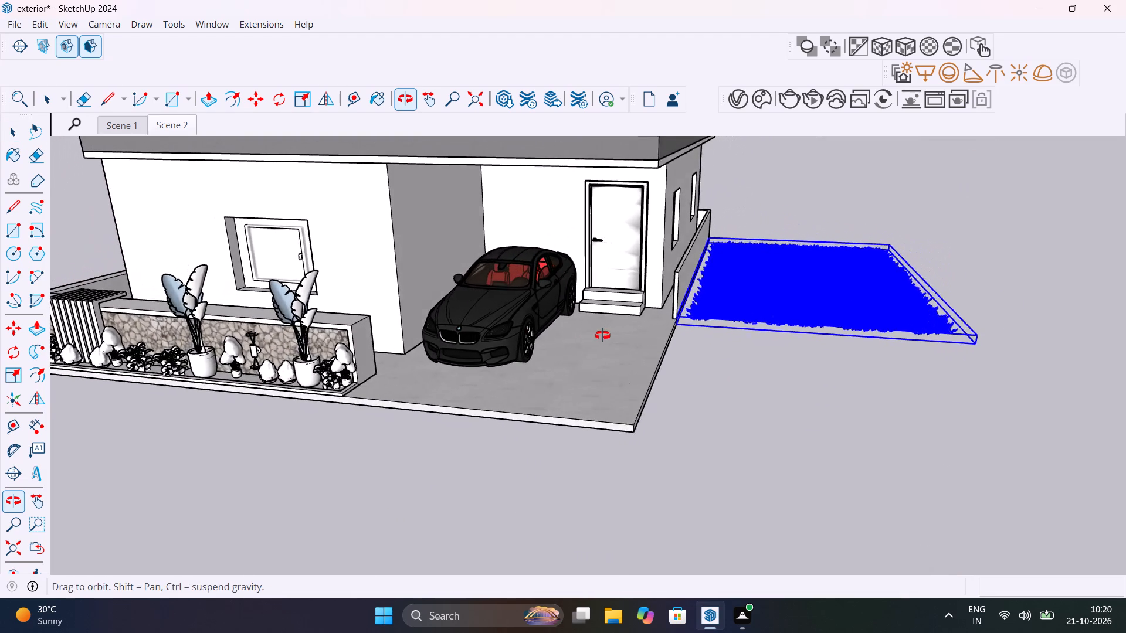
pyautogui.moveTo(602, 335); pyautogui.dragTo(333, 353, button='middle')
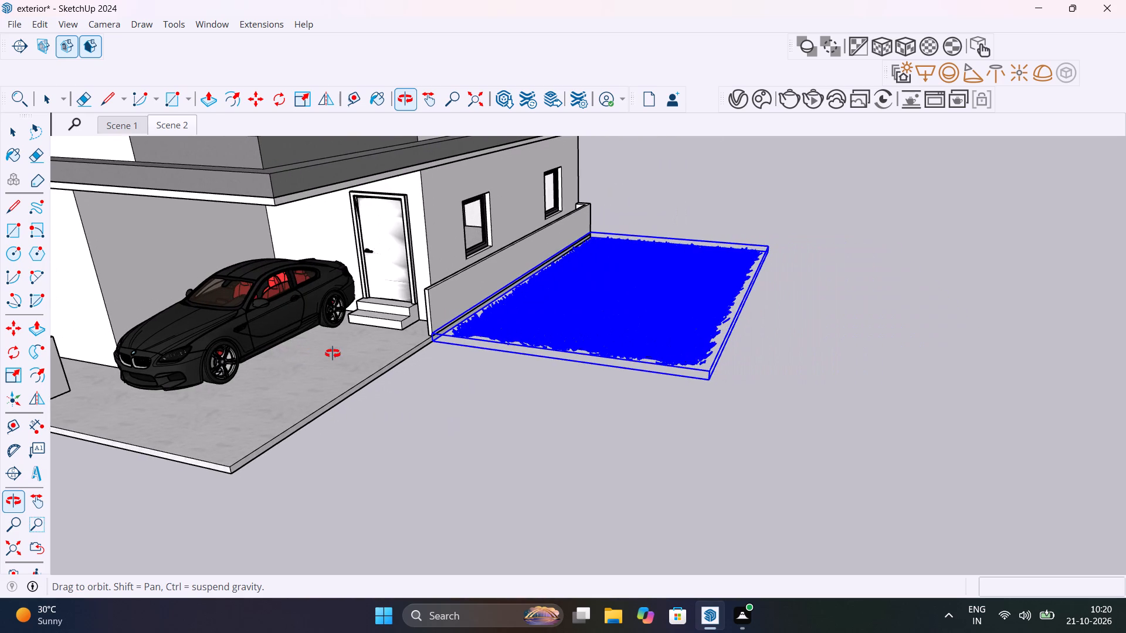
pyautogui.moveTo(333, 353); pyautogui.dragTo(333, 354, button='middle')
pyautogui.scroll(9, 577, 356)
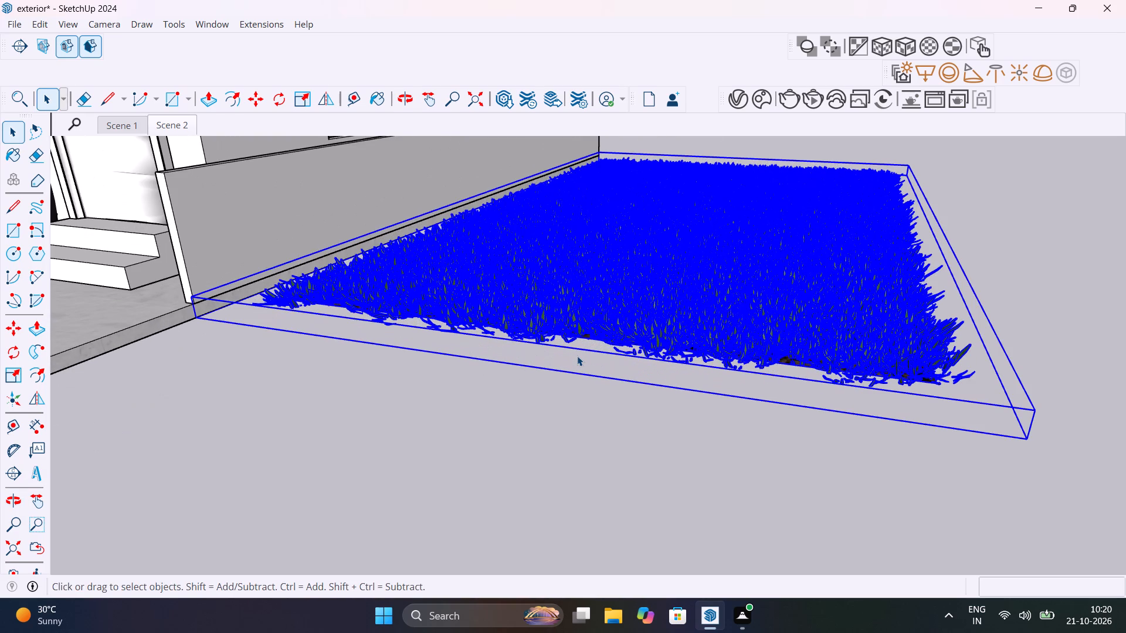
pyautogui.press('s')
pyautogui.click(531, 357)
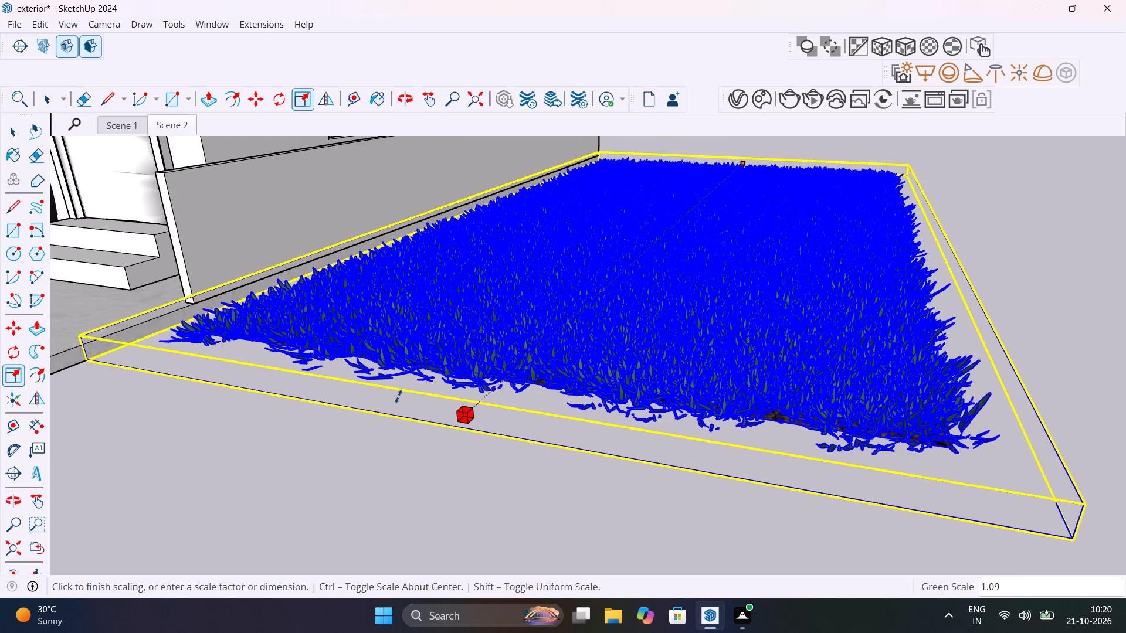
pyautogui.scroll(-15, 398, 396)
pyautogui.scroll(-7, 398, 397)
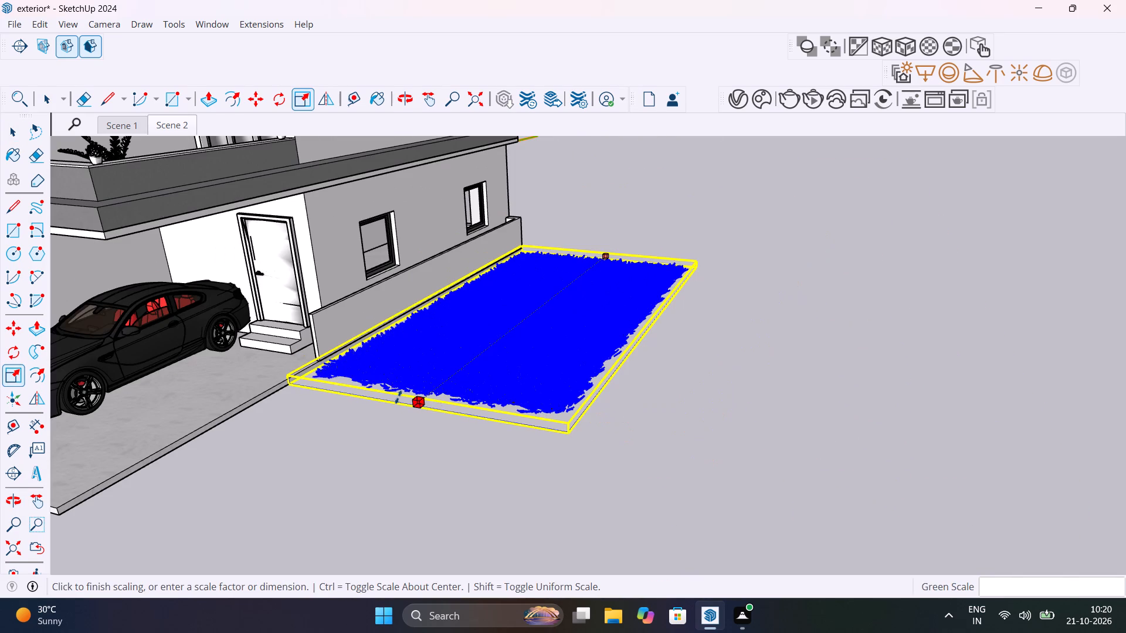
pyautogui.scroll(-7, 220, 409)
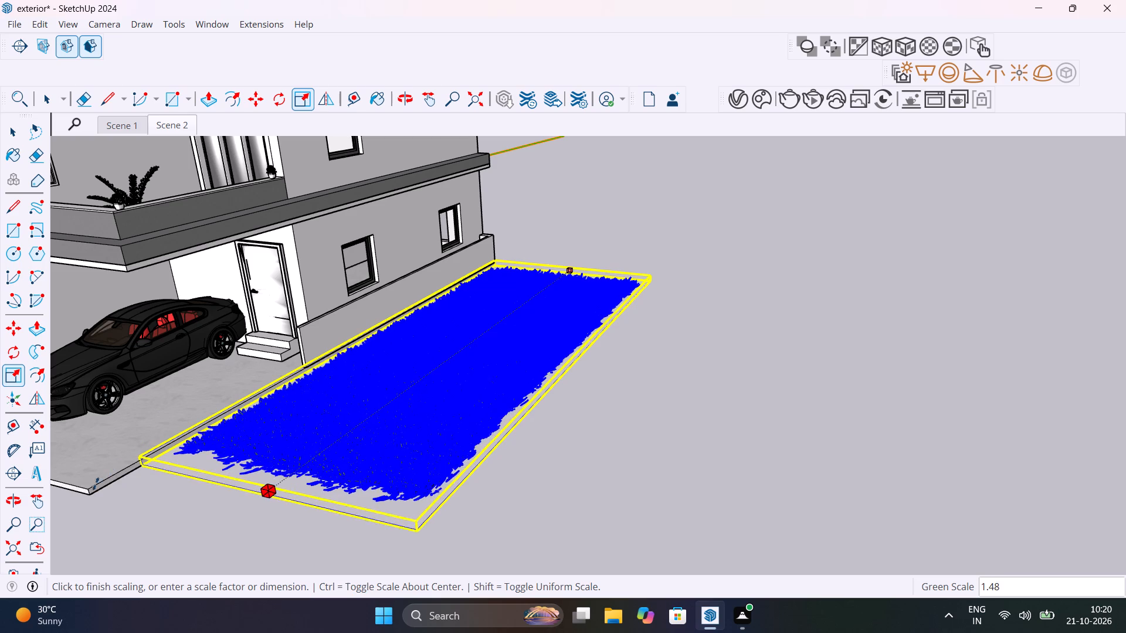
pyautogui.click(89, 494)
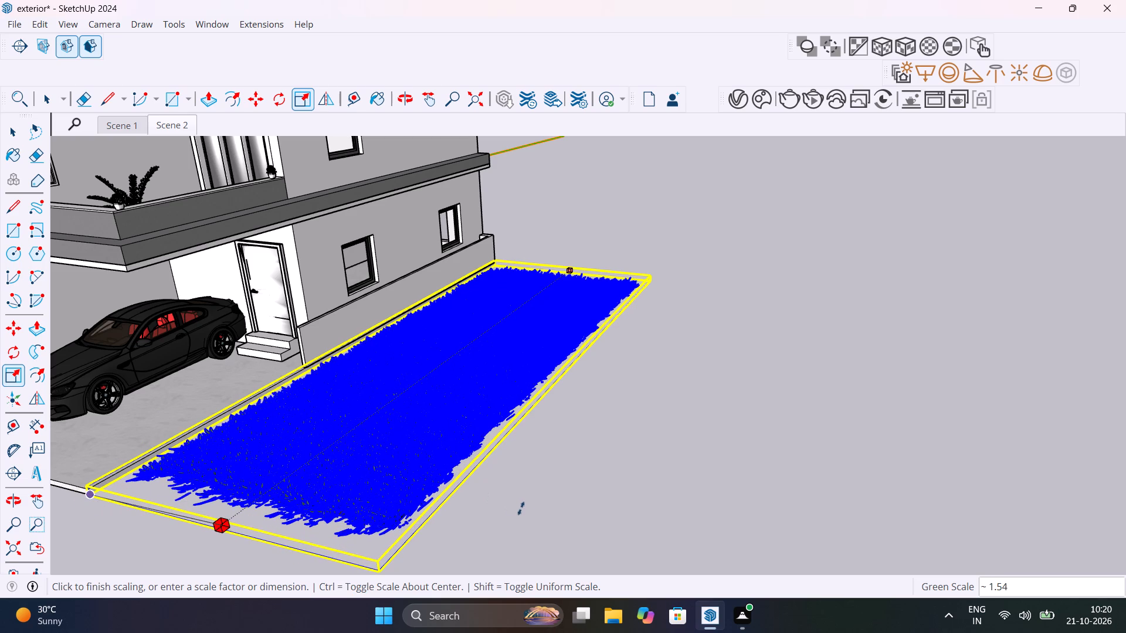
pyautogui.press('space')
pyautogui.click(531, 509)
pyautogui.scroll(-14, 469, 452)
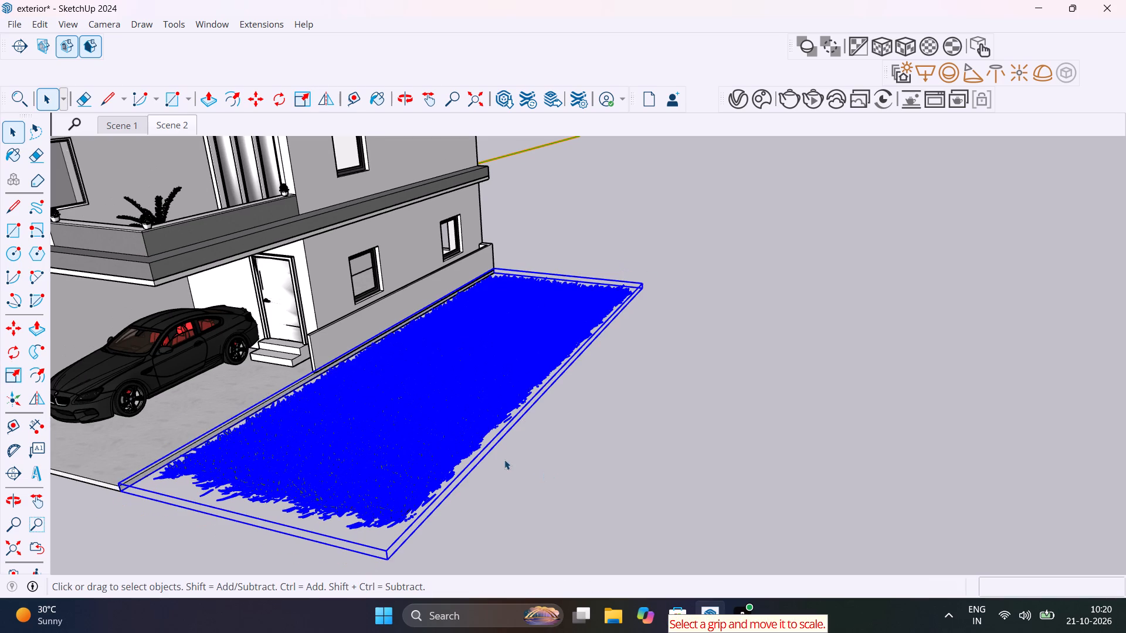
pyautogui.scroll(-7, 514, 461)
pyautogui.click(609, 479)
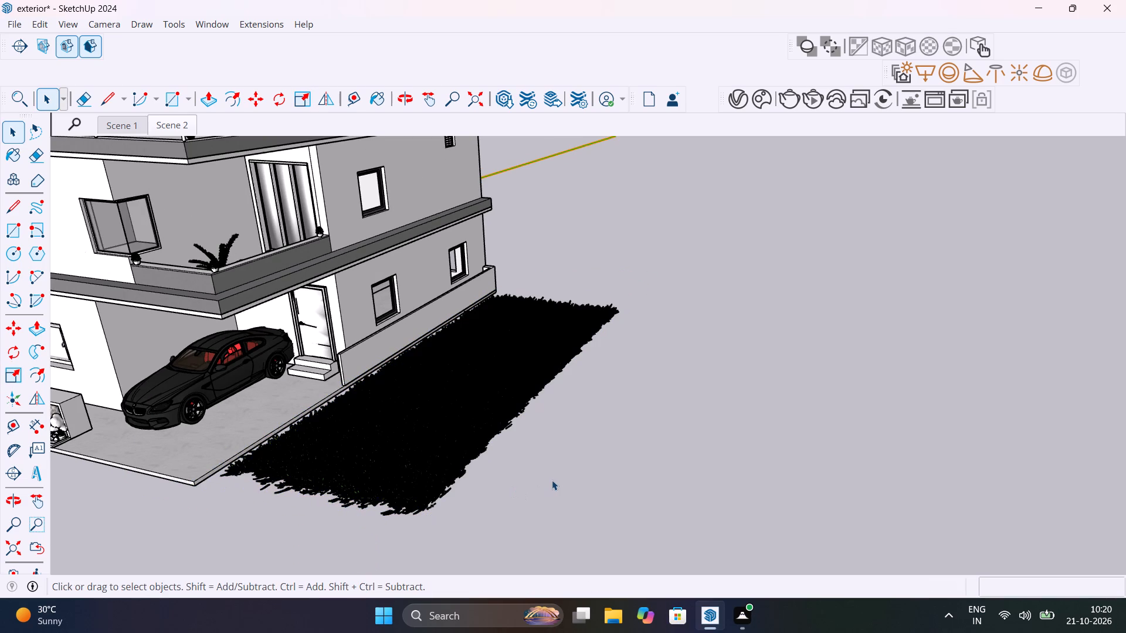
# Examine the whole house and the side lawn from the front and from above.
pyautogui.keyDown('shift'); pyautogui.moveTo(554, 480); pyautogui.dragTo(883, 540, button='middle'); pyautogui.keyUp('shift')
pyautogui.scroll(-14, 727, 503)
pyautogui.keyDown('shift'); pyautogui.moveTo(733, 506); pyautogui.dragTo(880, 537, button='middle'); pyautogui.keyUp('shift')
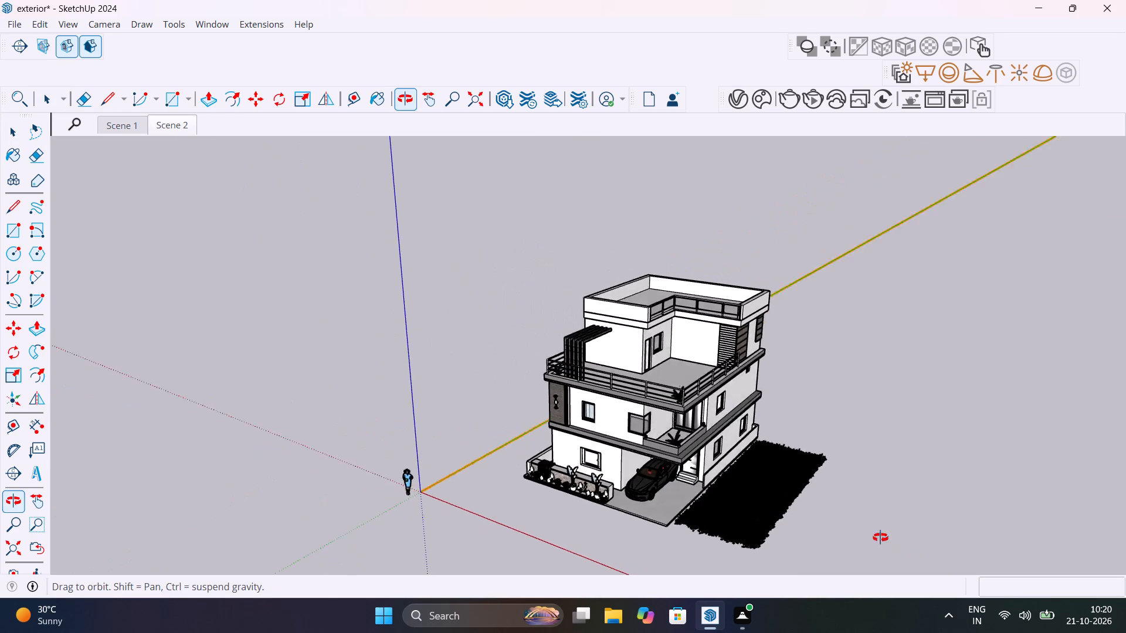
pyautogui.keyDown('shift'); pyautogui.moveTo(880, 537); pyautogui.dragTo(821, 523, button='middle'); pyautogui.keyUp('shift')
pyautogui.scroll(3, 811, 478)
pyautogui.moveTo(823, 502); pyautogui.dragTo(924, 467, button='middle')
pyautogui.scroll(5, 735, 472)
pyautogui.scroll(-4, 737, 475)
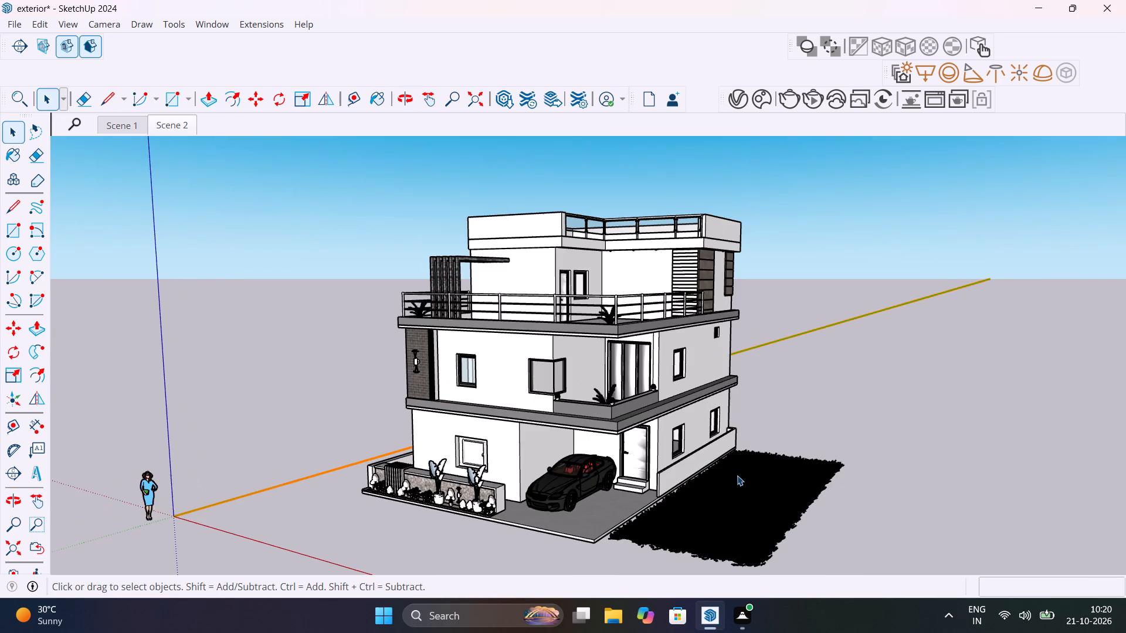
pyautogui.moveTo(739, 477); pyautogui.dragTo(728, 476, button='middle')
pyautogui.scroll(1, 728, 478)
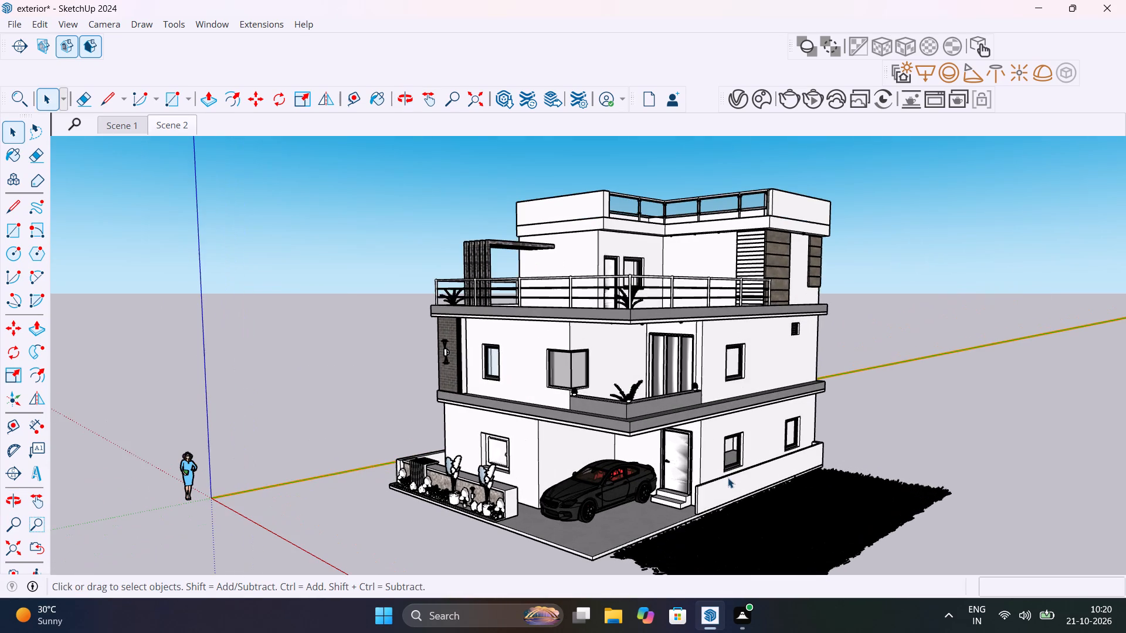
pyautogui.moveTo(728, 477); pyautogui.dragTo(785, 524, button='middle')
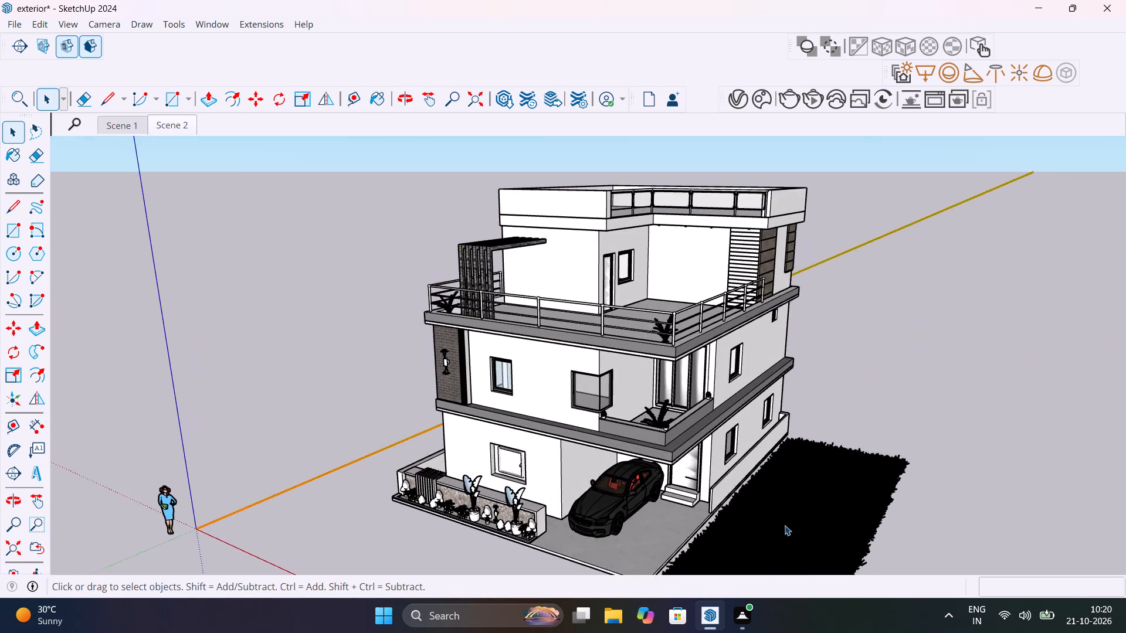
pyautogui.scroll(1, 785, 525)
pyautogui.scroll(-7, 785, 525)
pyautogui.keyDown('shift'); pyautogui.moveTo(829, 508); pyautogui.dragTo(741, 428, button='middle'); pyautogui.keyUp('shift')
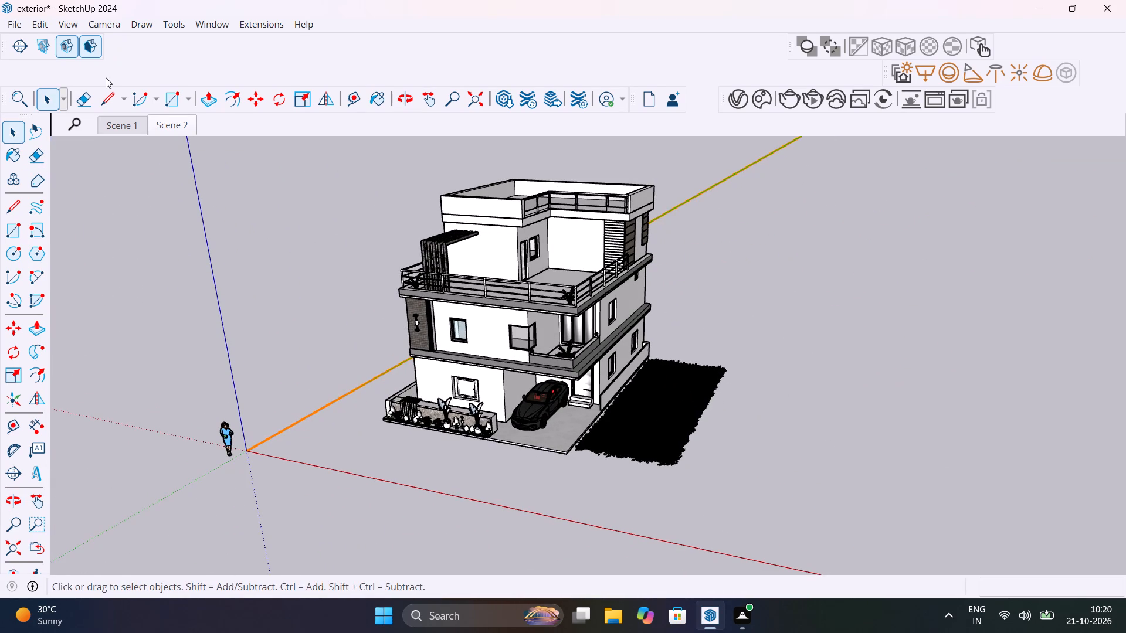
# Search 3D Warehouse models for "road".
pyautogui.click(208, 28)
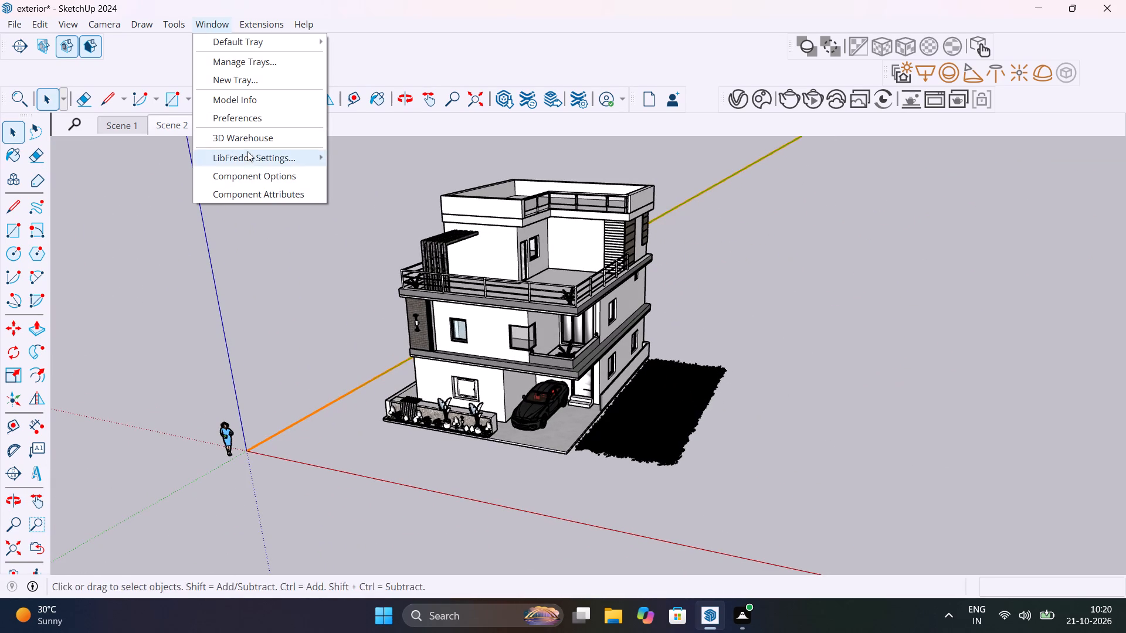
pyautogui.click(255, 142)
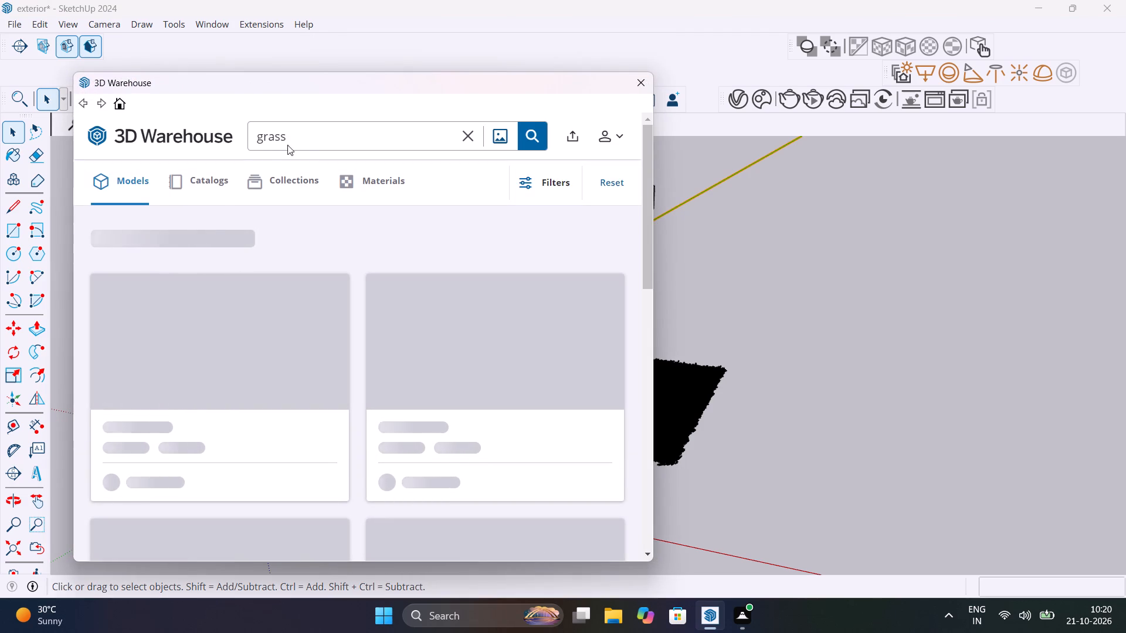
pyautogui.click(304, 140)
pyautogui.press('BackSpace')
pyautogui.press('BackSpace')
pyautogui.press('BackSpace')
pyautogui.press('BackSpace')
pyautogui.press('BackSpace')
pyautogui.press('BackSpace')
pyautogui.press('BackSpace')
pyautogui.press('BackSpace')
pyautogui.press('BackSpace')
pyautogui.press('BackSpace')
pyautogui.press('BackSpace')
pyautogui.press('BackSpace')
pyautogui.press('BackSpace')
pyautogui.press('BackSpace')
pyautogui.press('BackSpace')
pyautogui.press('BackSpace')
pyautogui.press('BackSpace')
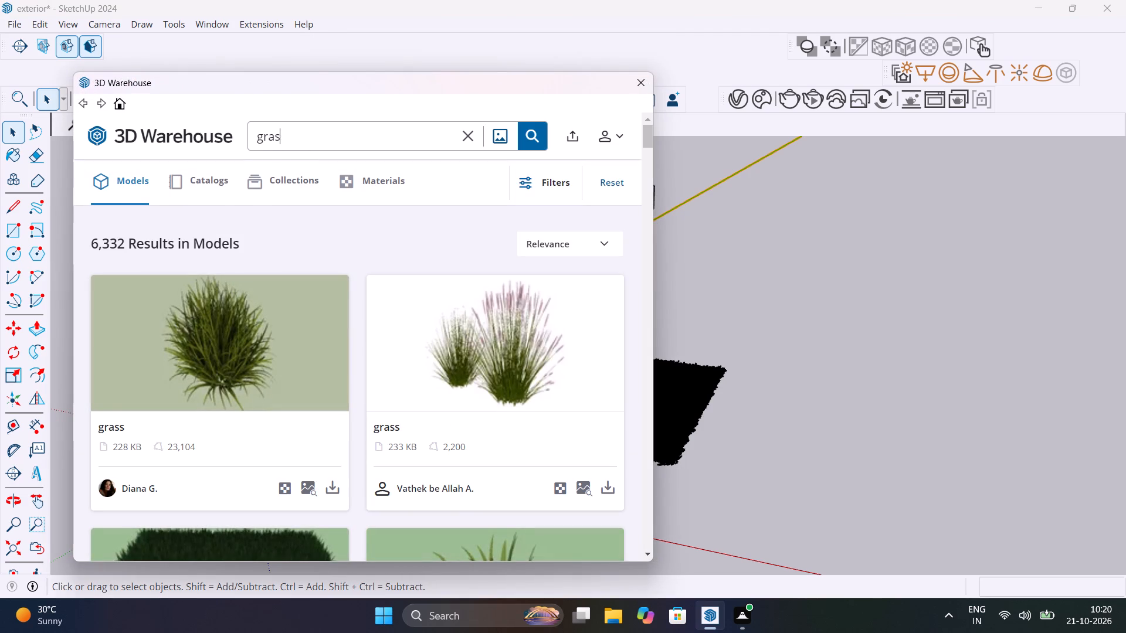
pyautogui.write('road')
pyautogui.press('Return')
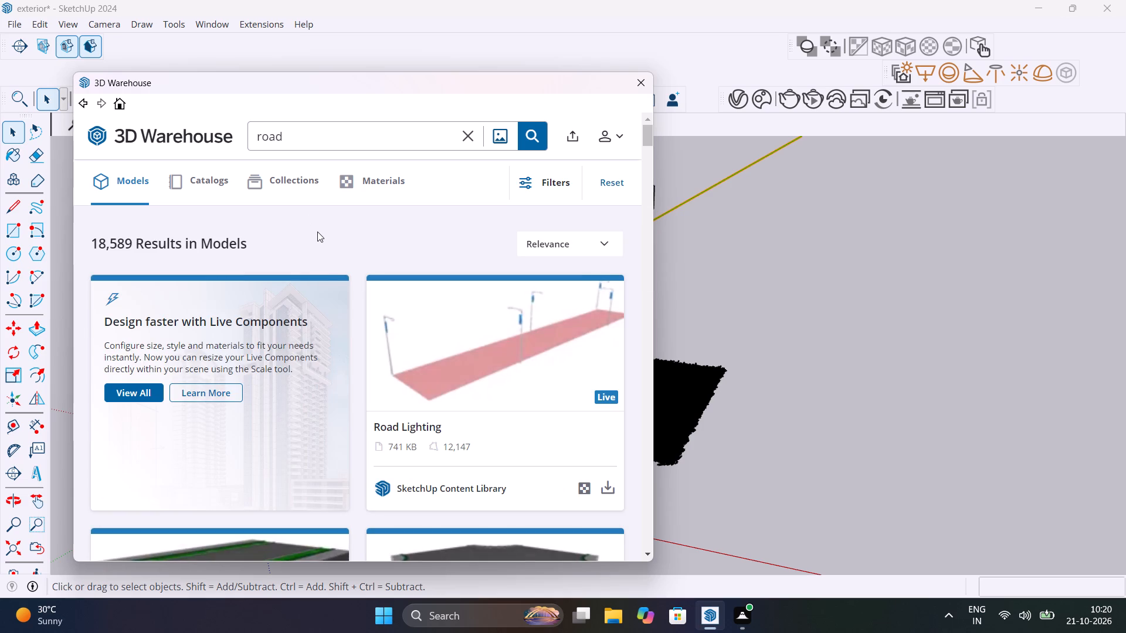
# Load the 155 KB road model from 3D Warehouse and place it on the open ground beyond the lawn.
pyautogui.scroll(-5, 406, 354)
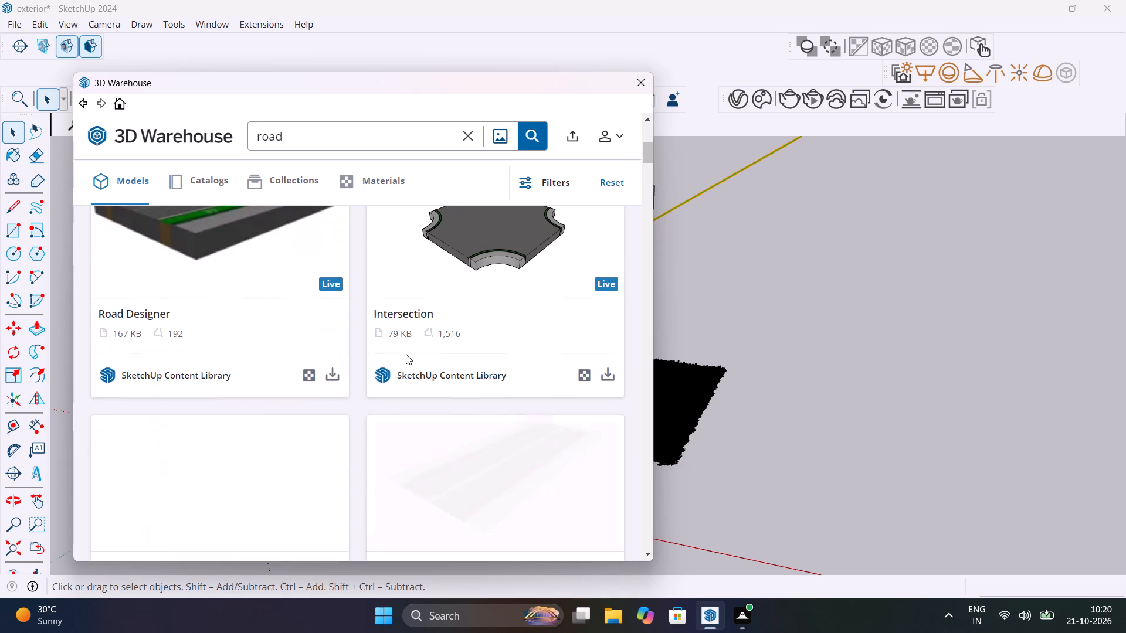
pyautogui.scroll(-2, 406, 354)
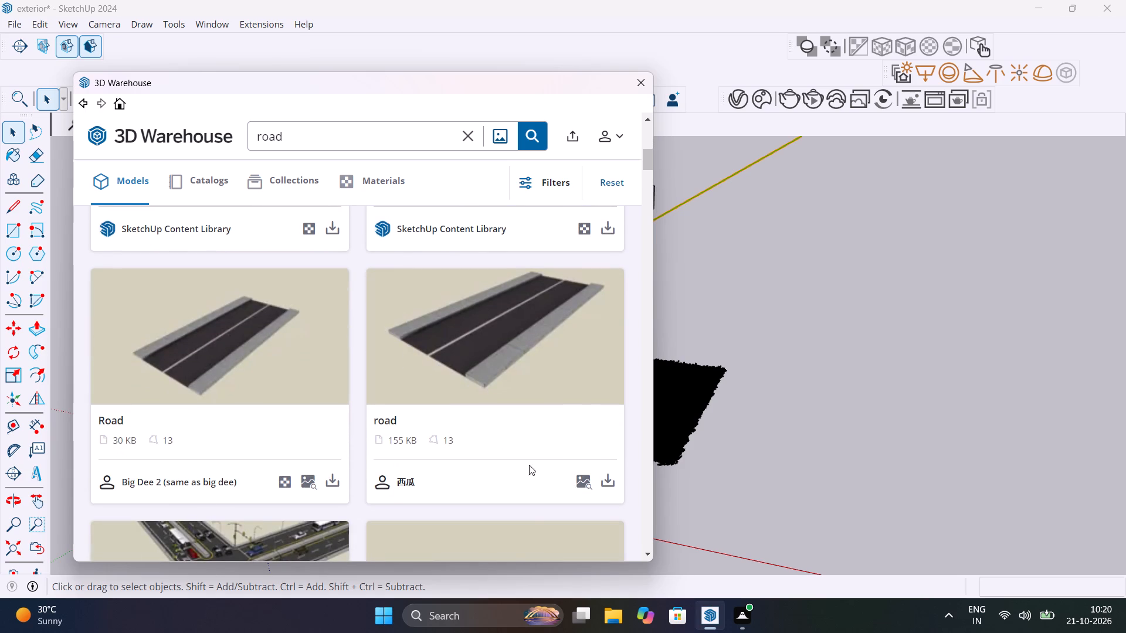
pyautogui.click(611, 486)
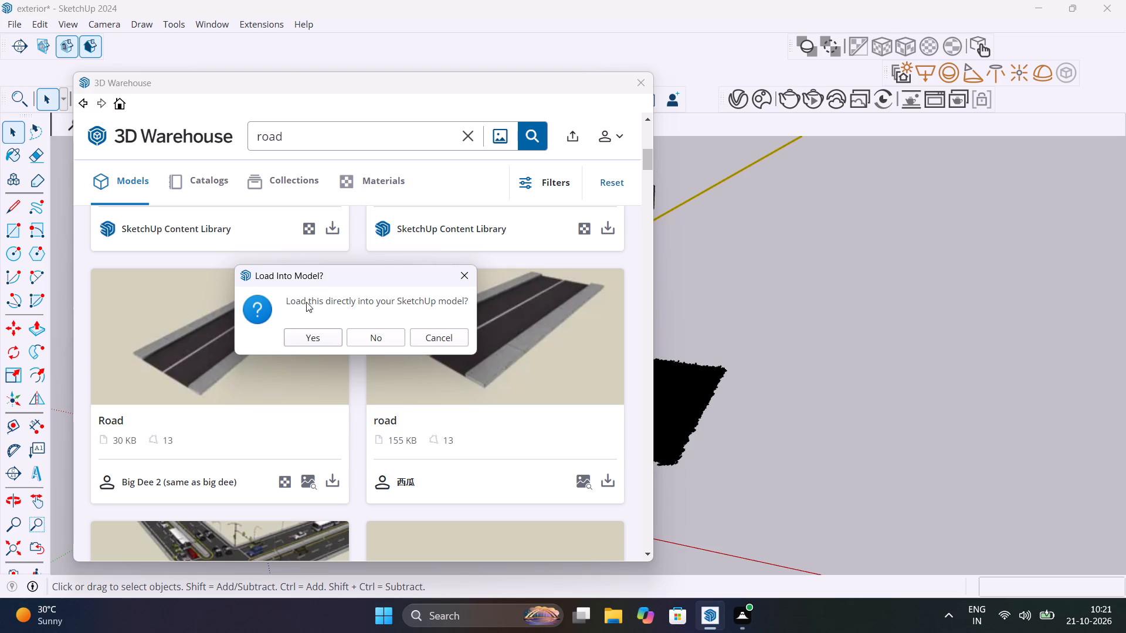
pyautogui.click(318, 341)
pyautogui.scroll(-3, 417, 356)
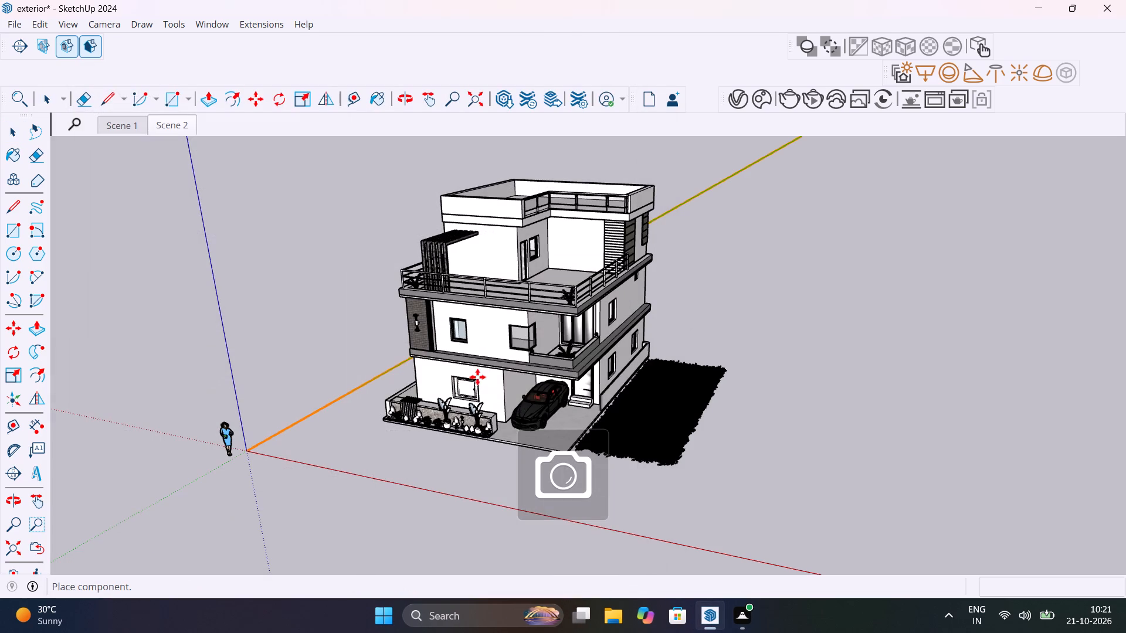
pyautogui.click(772, 442)
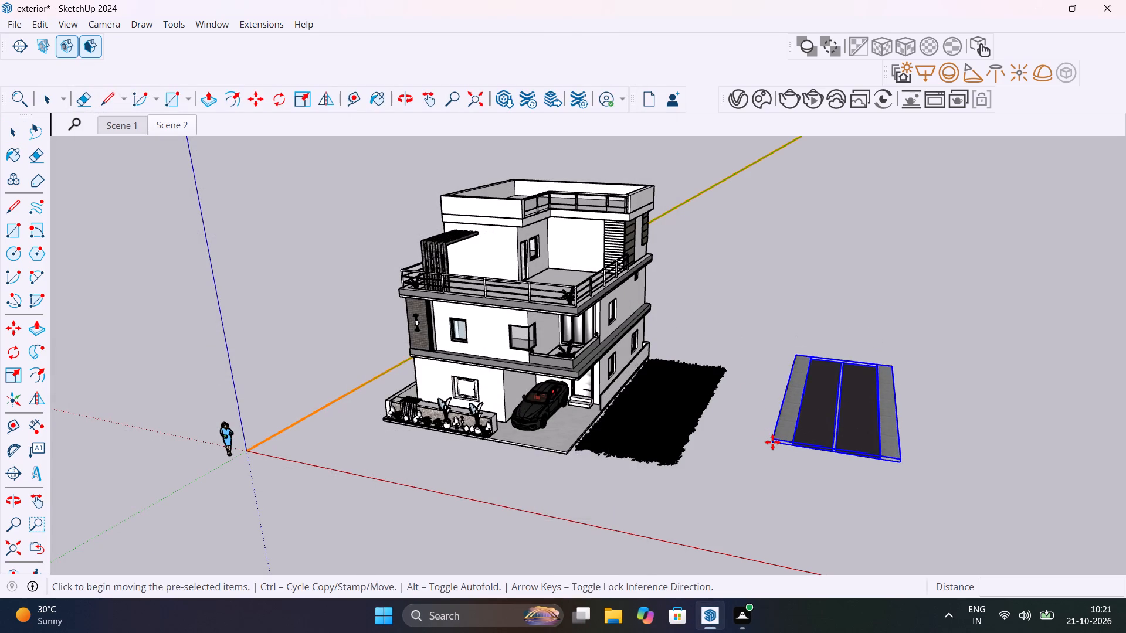
# Rotate the road model 90 degrees on the ground plane so it runs parallel to the house front.
pyautogui.scroll(-1, 908, 469)
pyautogui.moveTo(892, 472); pyautogui.dragTo(813, 519, button='middle')
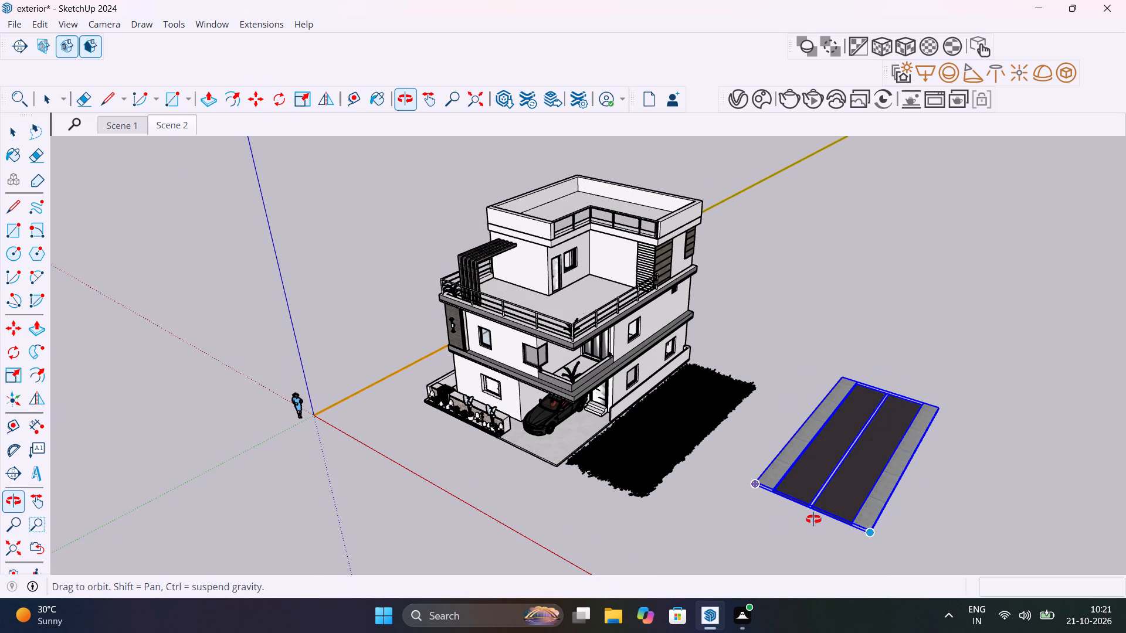
pyautogui.moveTo(813, 519); pyautogui.dragTo(727, 390, button='middle')
pyautogui.press('q')
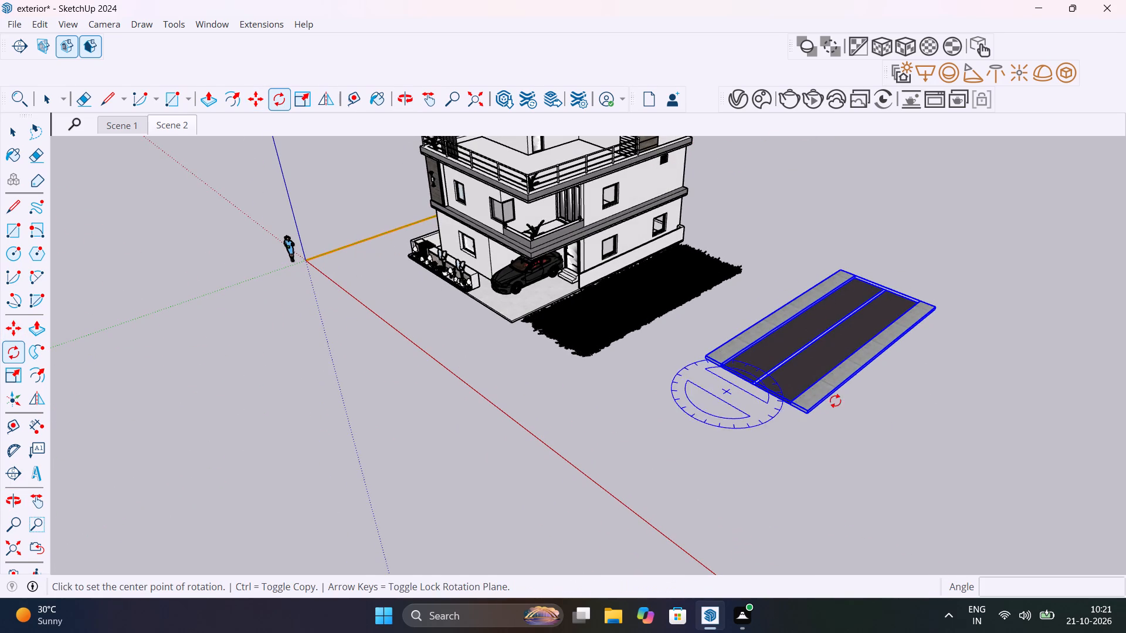
pyautogui.click(813, 428)
pyautogui.click(694, 417)
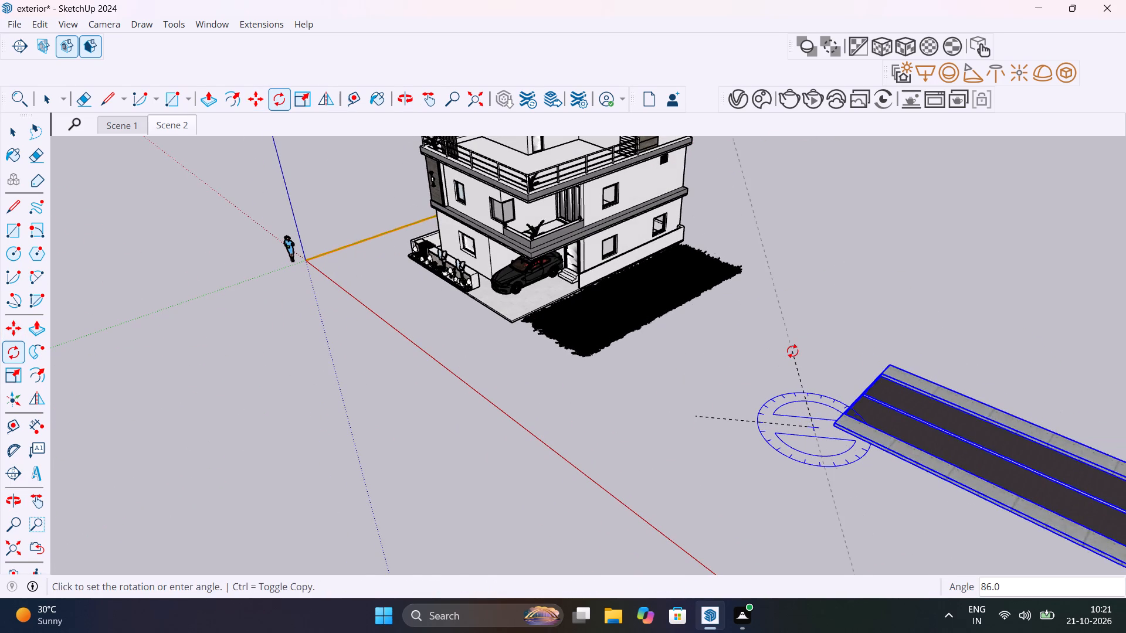
pyautogui.write('90')
pyautogui.press('Return')
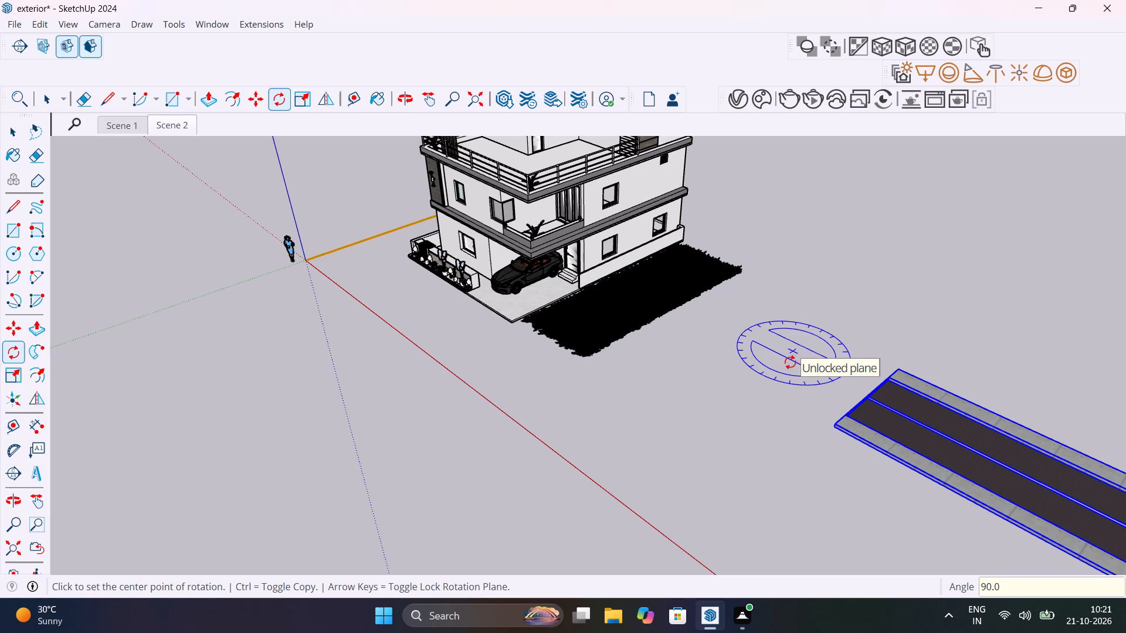
pyautogui.press('space')
pyautogui.click(745, 419)
# Move the road model about 101' 6" so the corner of its inner sidewalk meets the plot's front corner beside the driveway.
pyautogui.moveTo(751, 486); pyautogui.dragTo(991, 465, button='middle')
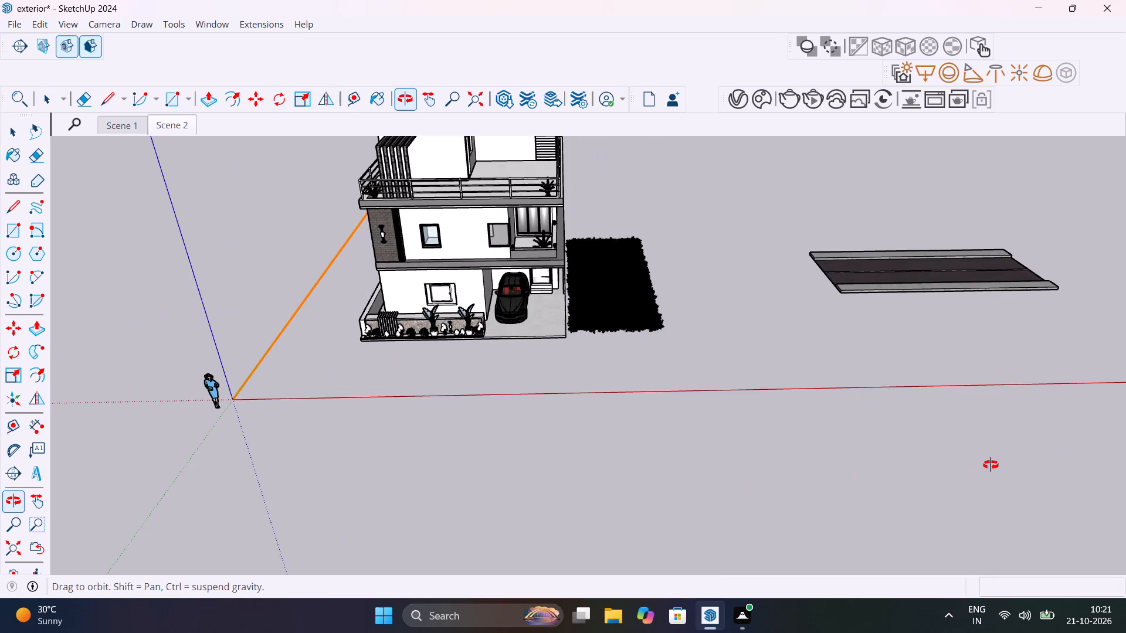
pyautogui.moveTo(991, 465); pyautogui.dragTo(993, 450, button='middle')
pyautogui.scroll(1, 993, 450)
pyautogui.scroll(6, 846, 242)
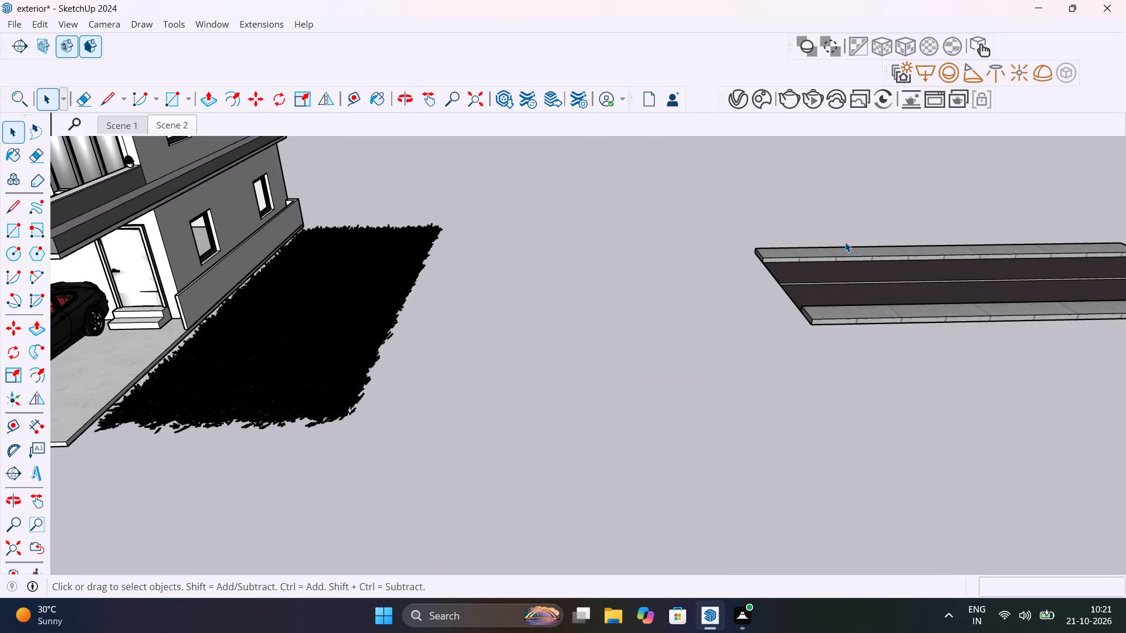
pyautogui.keyDown('shift'); pyautogui.moveTo(839, 300); pyautogui.dragTo(765, 441, button='middle'); pyautogui.keyUp('shift')
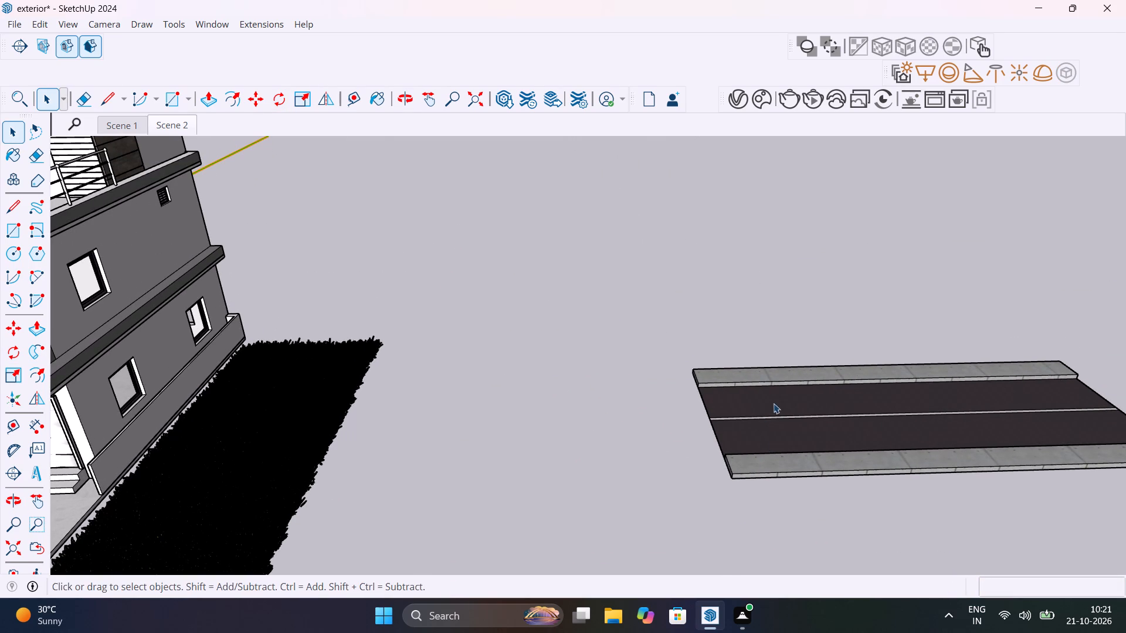
pyautogui.click(788, 381)
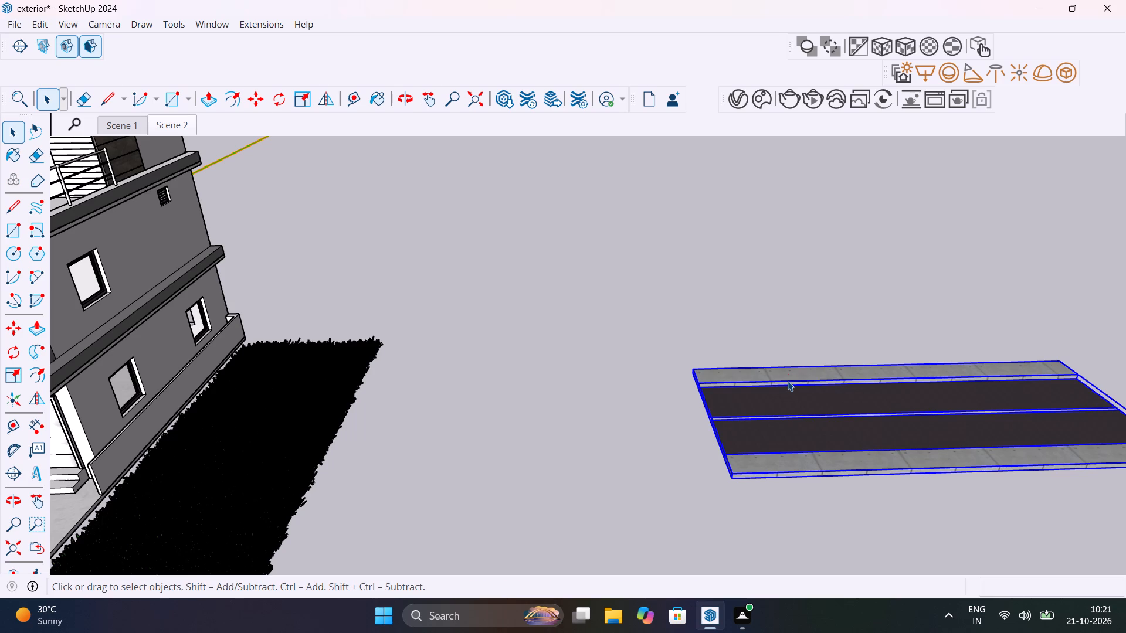
pyautogui.press('m')
pyautogui.click(1060, 356)
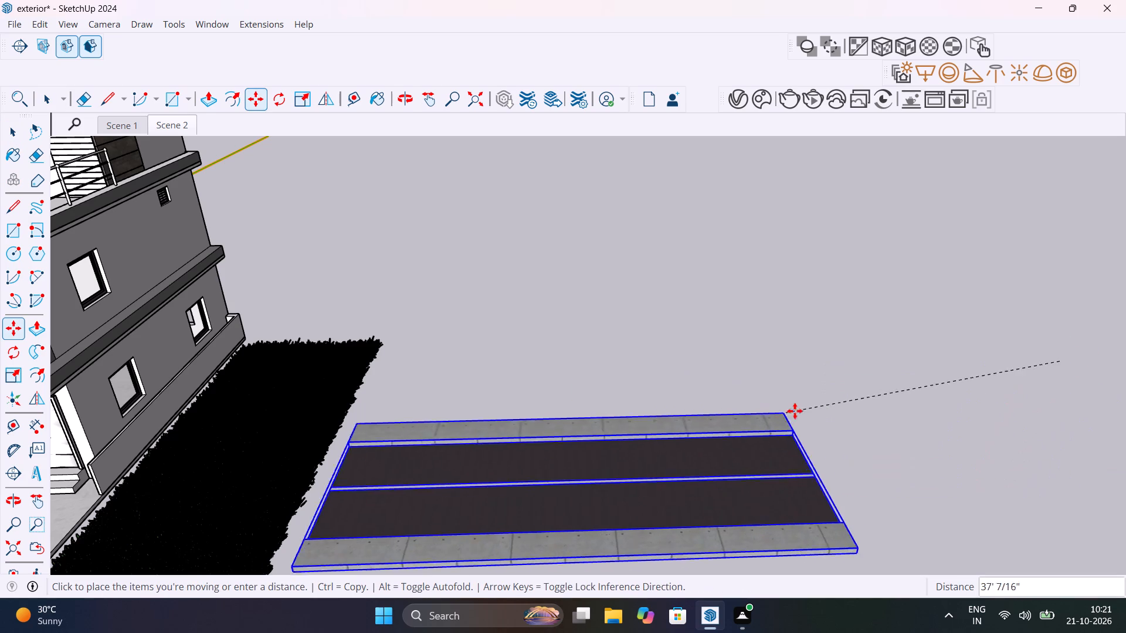
pyautogui.scroll(-16, 795, 410)
pyautogui.scroll(3, 615, 465)
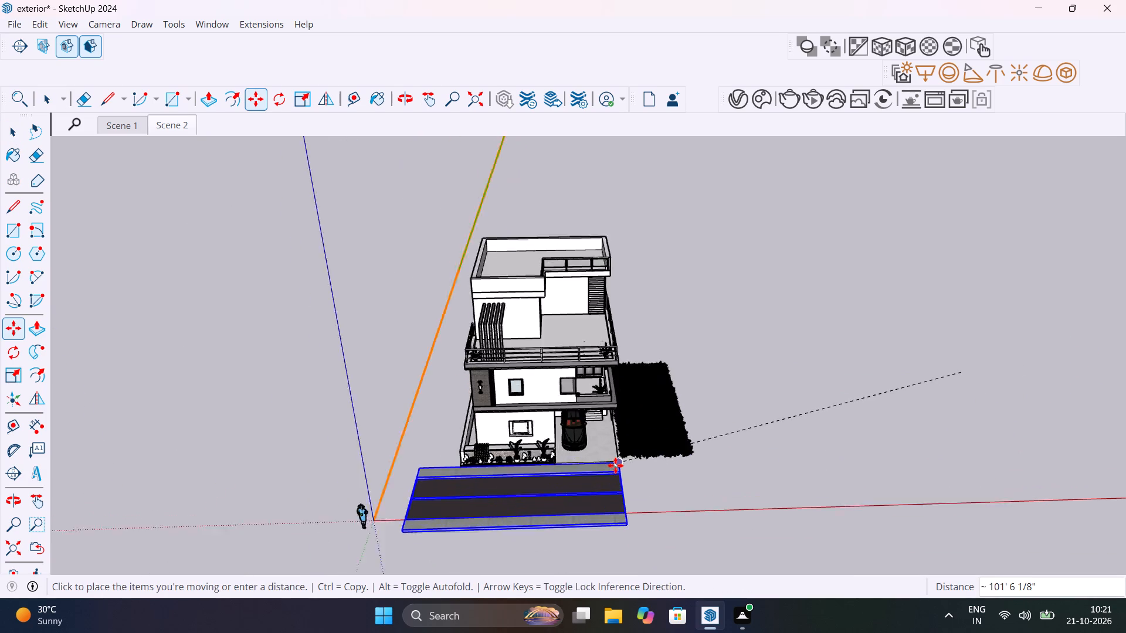
pyautogui.scroll(11, 615, 465)
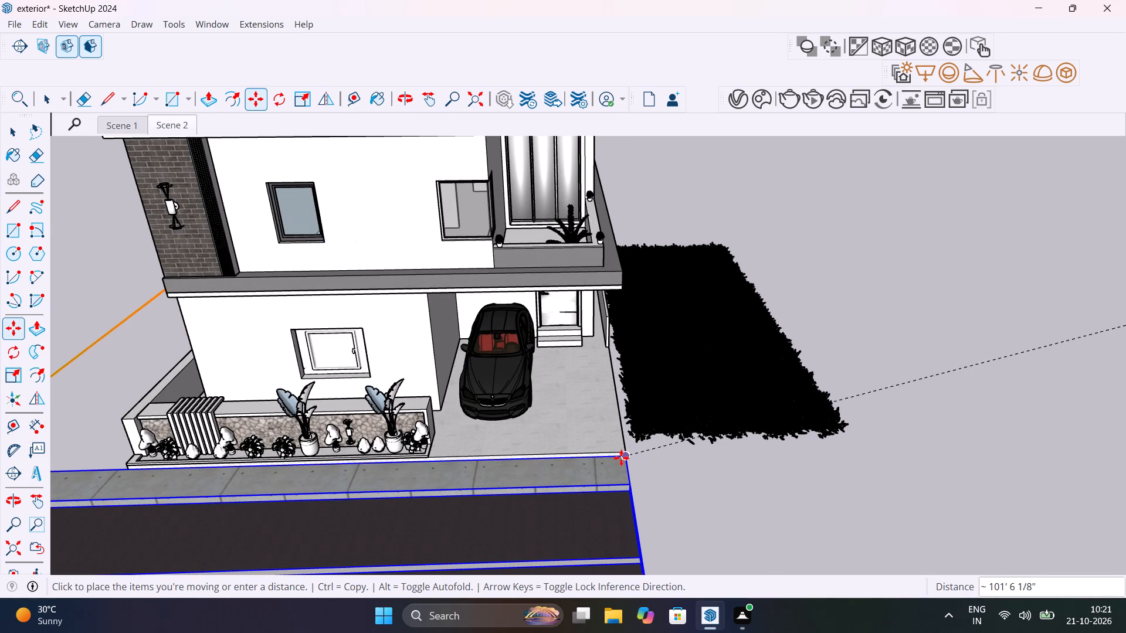
pyautogui.click(623, 453)
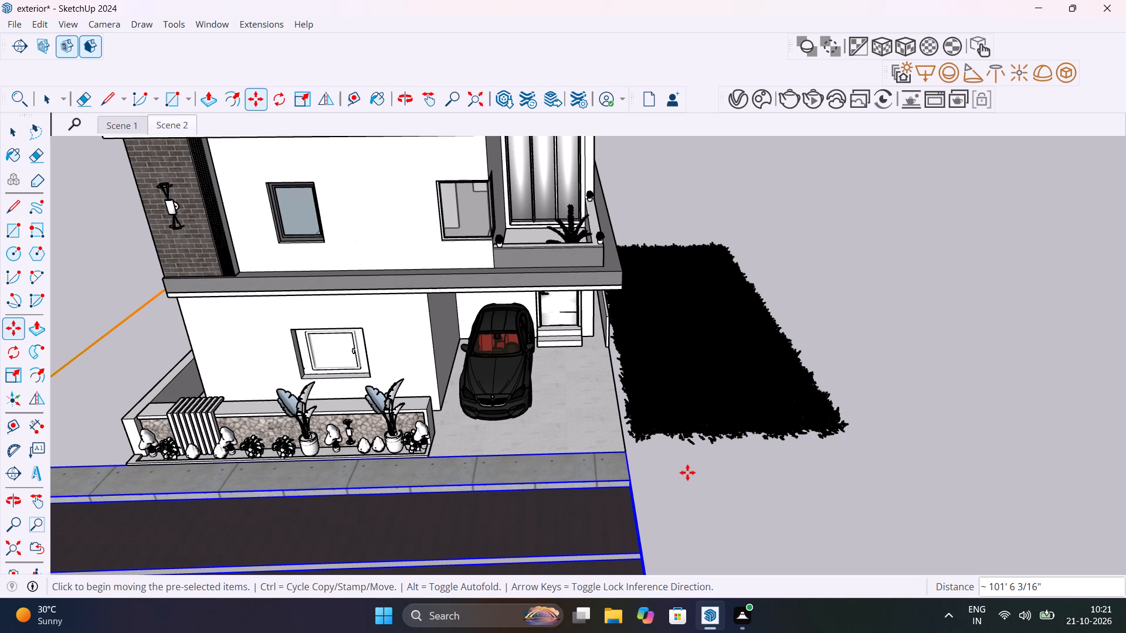
pyautogui.press('space')
pyautogui.click(887, 417)
# Stretch the road lengthwise from its driveway end, keeping its width, so it runs past the front of the side lawn.
pyautogui.scroll(1, 882, 430)
pyautogui.scroll(-4, 882, 430)
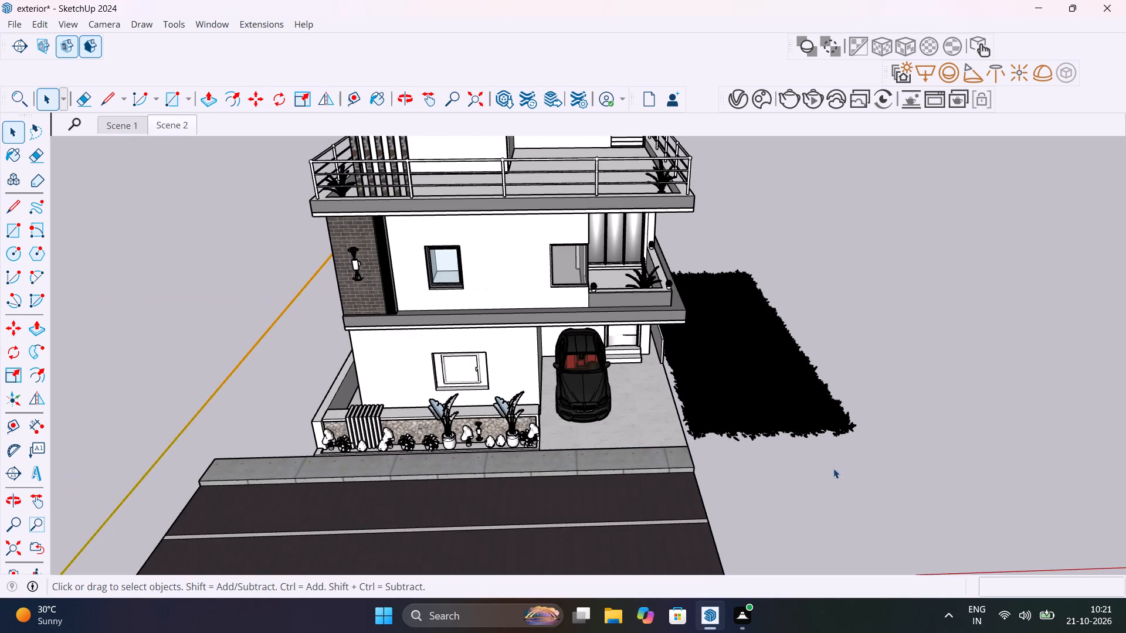
pyautogui.moveTo(833, 468); pyautogui.dragTo(501, 445, button='middle')
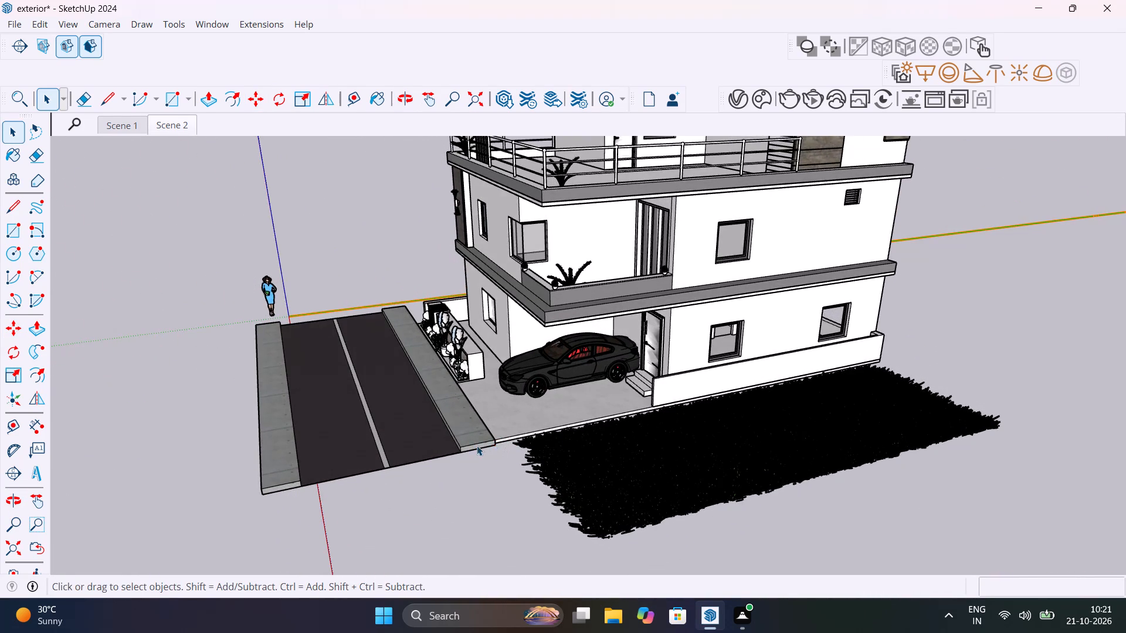
pyautogui.scroll(5, 477, 445)
pyautogui.click(477, 445)
pyautogui.press('s')
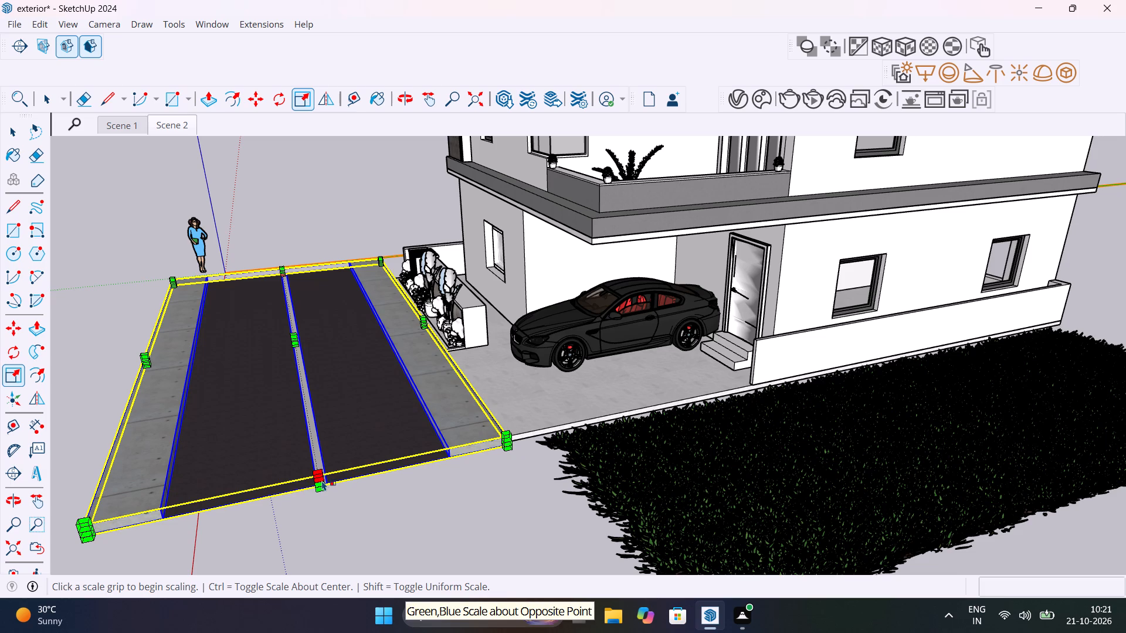
pyautogui.scroll(12, 322, 481)
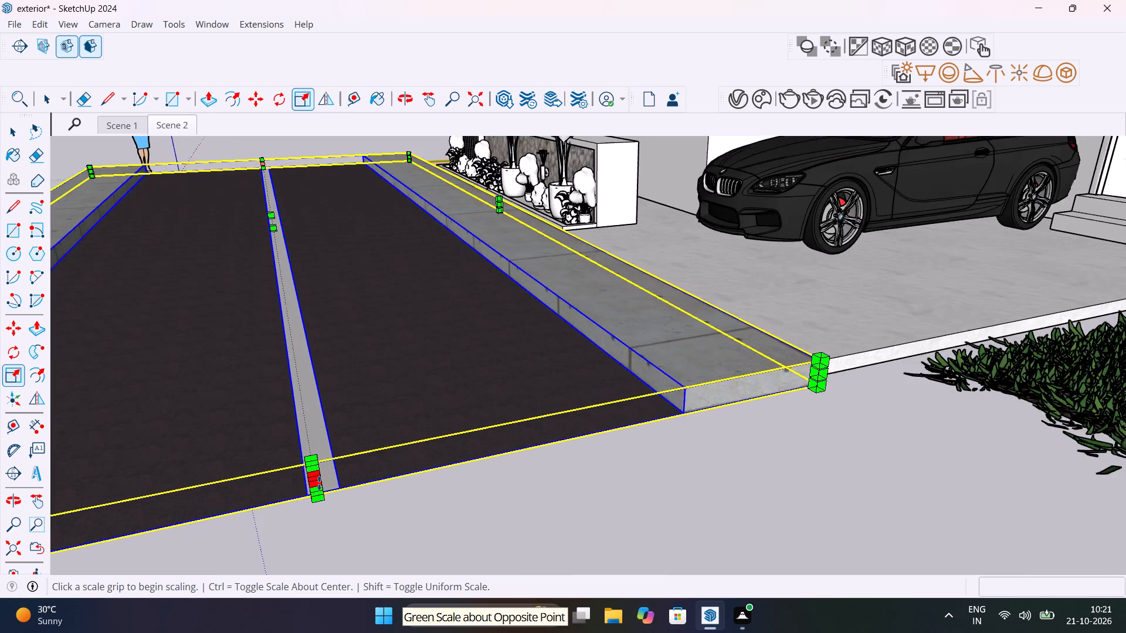
pyautogui.scroll(5, 319, 483)
pyautogui.click(317, 477)
pyautogui.scroll(-2, 346, 513)
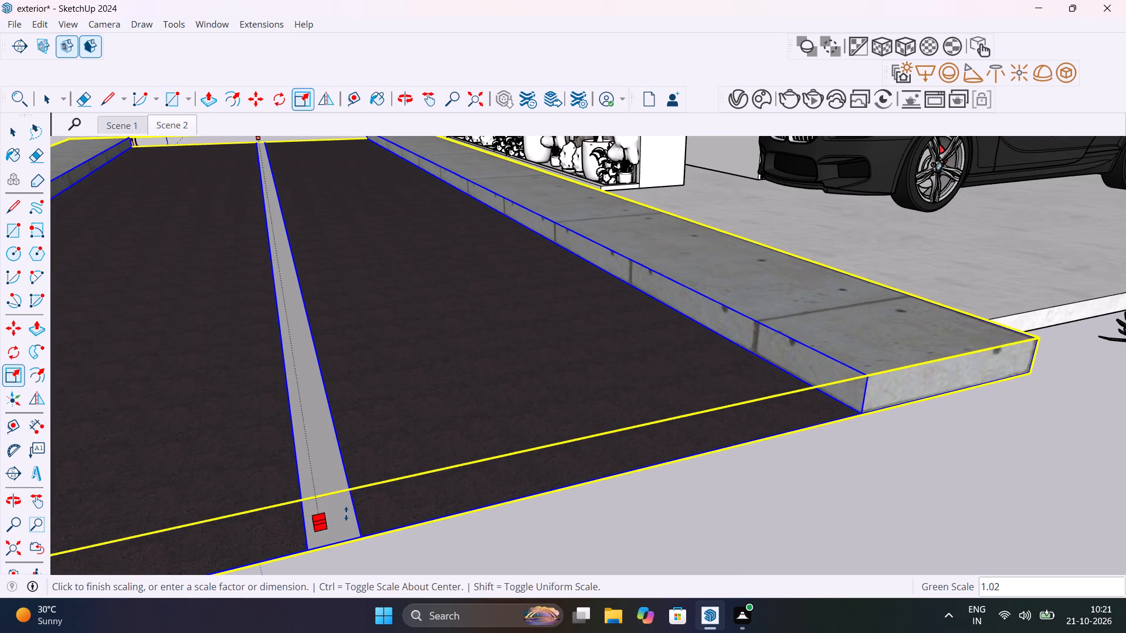
pyautogui.scroll(-18, 346, 513)
pyautogui.scroll(-8, 426, 574)
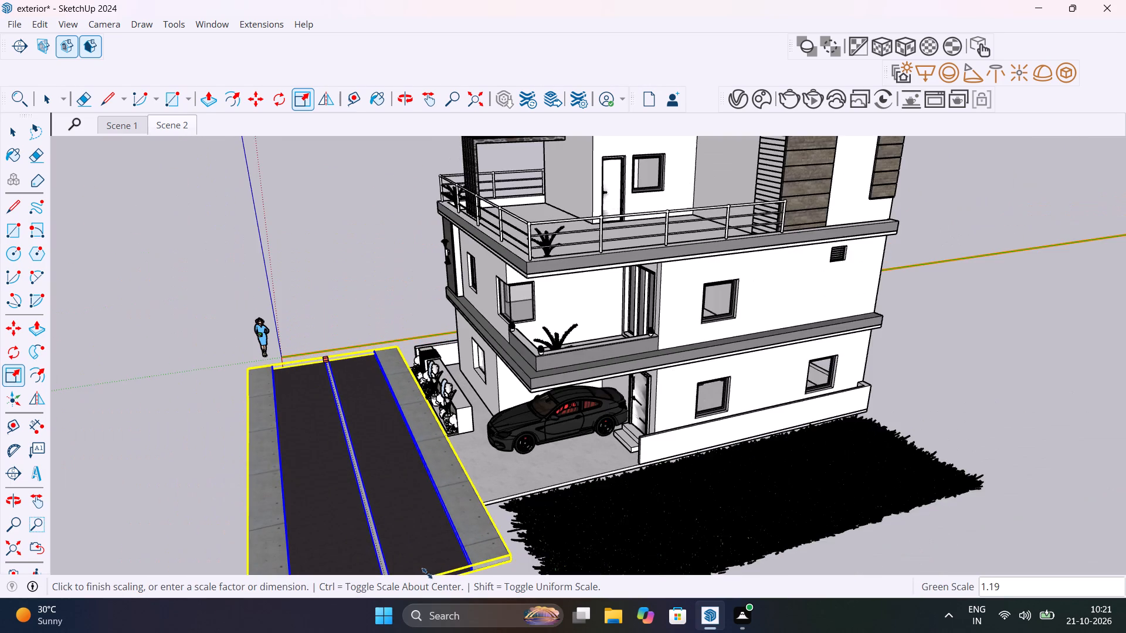
pyautogui.keyDown('shift'); pyautogui.moveTo(427, 571); pyautogui.dragTo(472, 390, button='middle'); pyautogui.keyUp('shift')
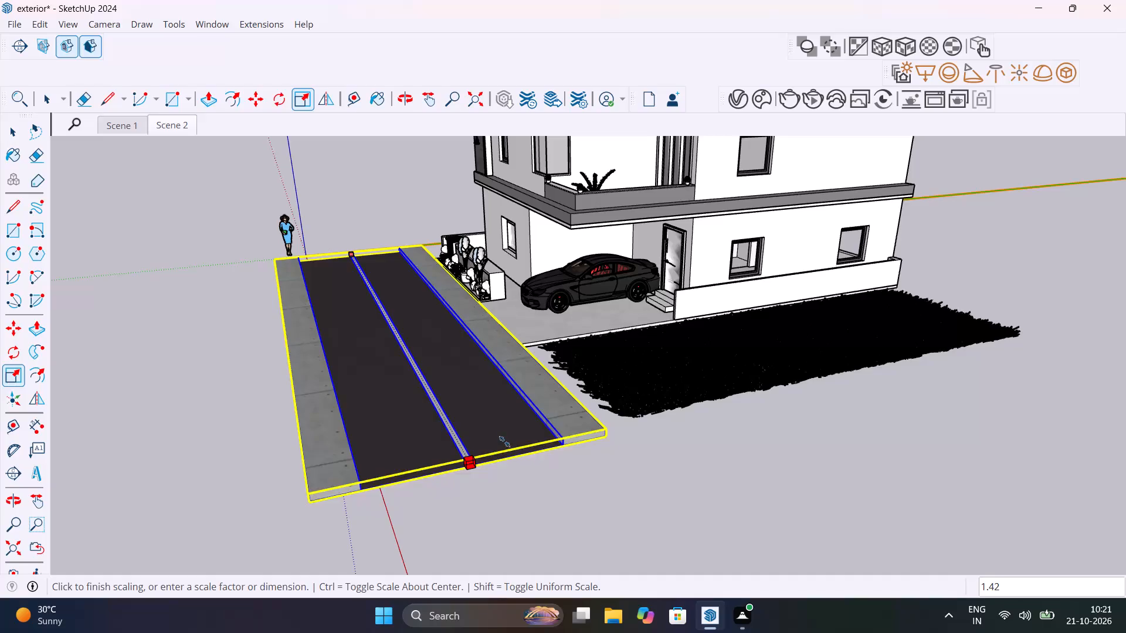
pyautogui.click(514, 450)
# Stretch the road lengthwise from its opposite end to about 1.38 times, extending it beyond the planter side of the house.
pyautogui.moveTo(391, 308); pyautogui.dragTo(415, 323, button='middle')
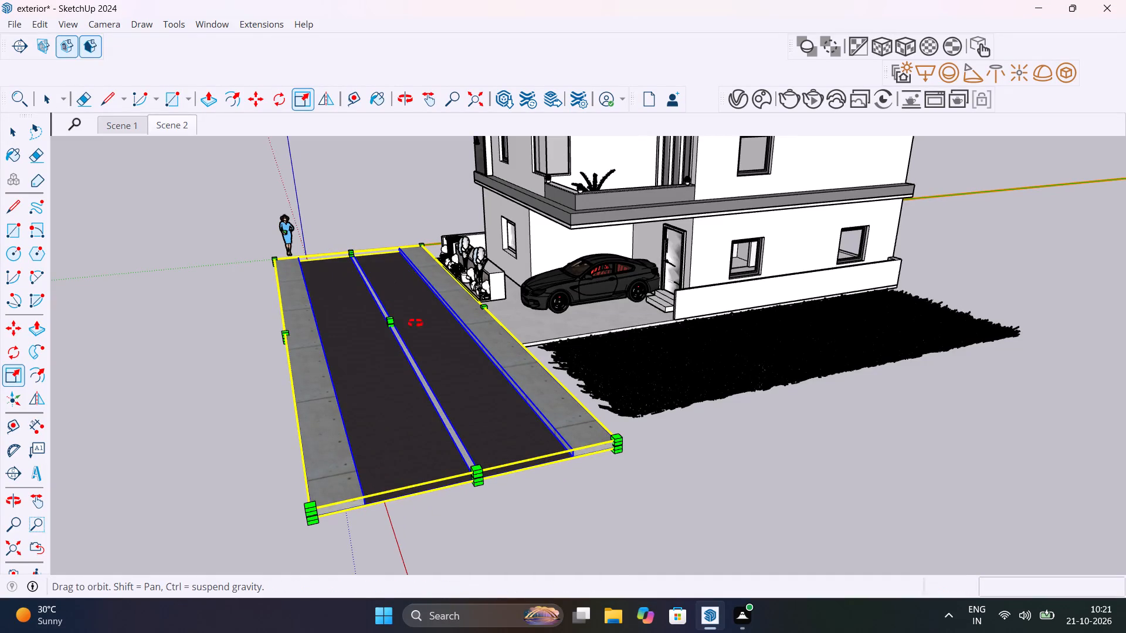
pyautogui.moveTo(415, 323); pyautogui.dragTo(1046, 339, button='middle')
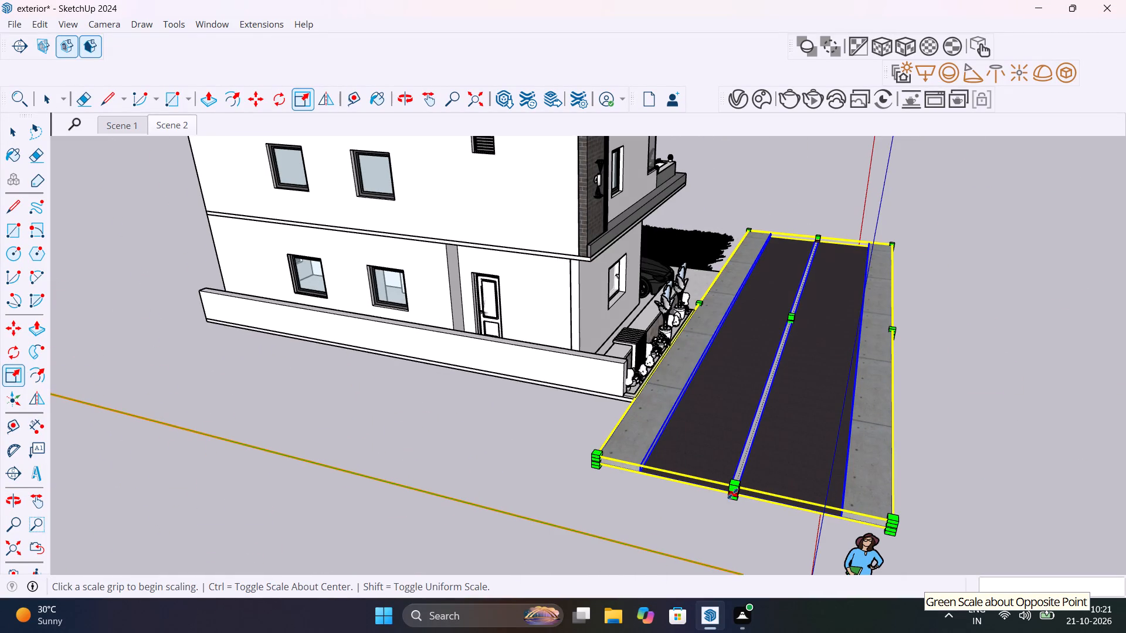
pyautogui.scroll(8, 732, 493)
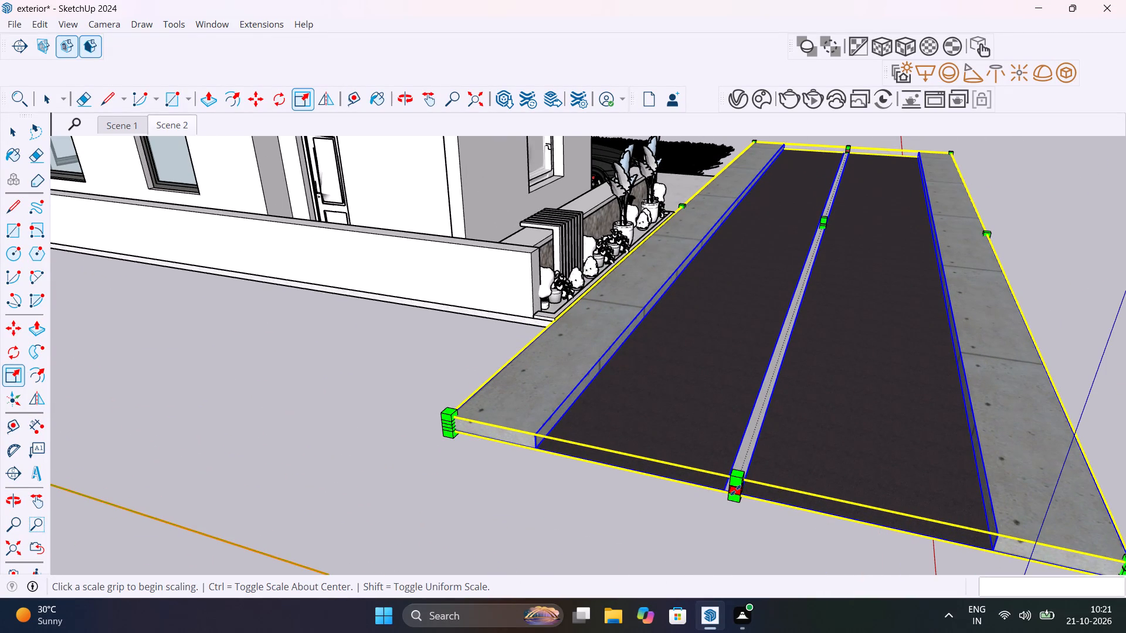
pyautogui.click(735, 490)
pyautogui.scroll(-20, 711, 534)
pyautogui.scroll(-3, 711, 534)
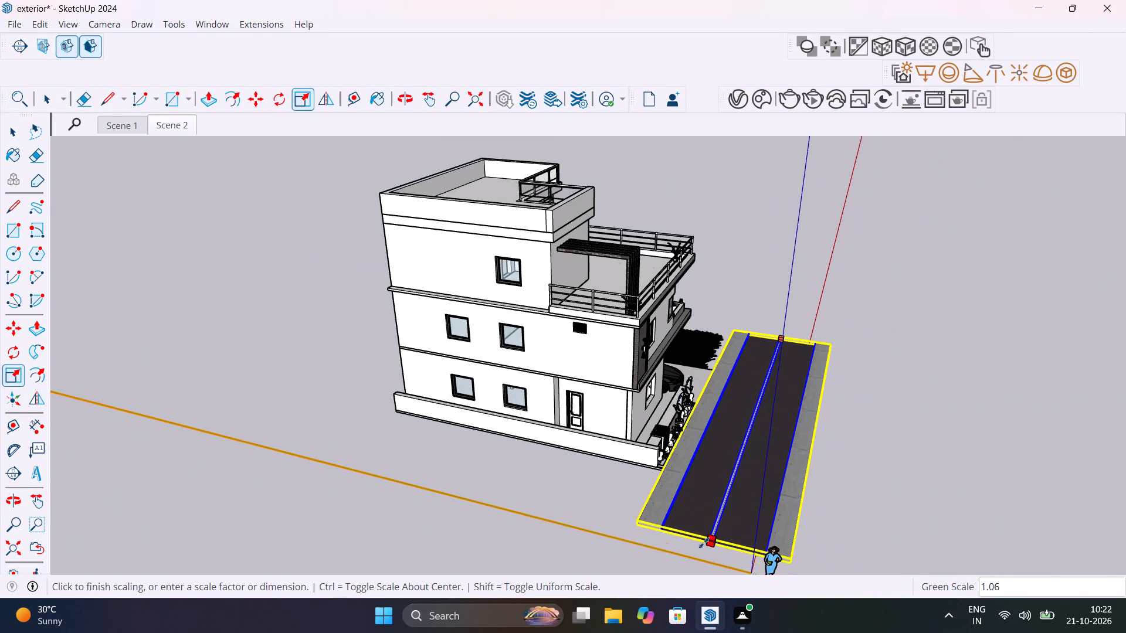
pyautogui.click(667, 578)
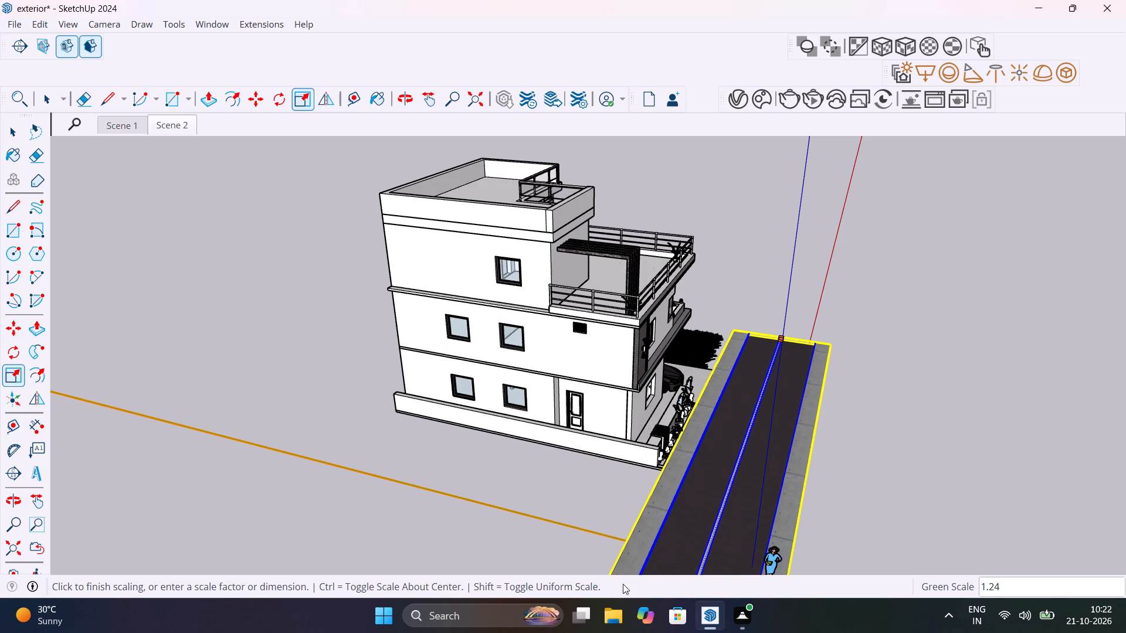
pyautogui.click(617, 593)
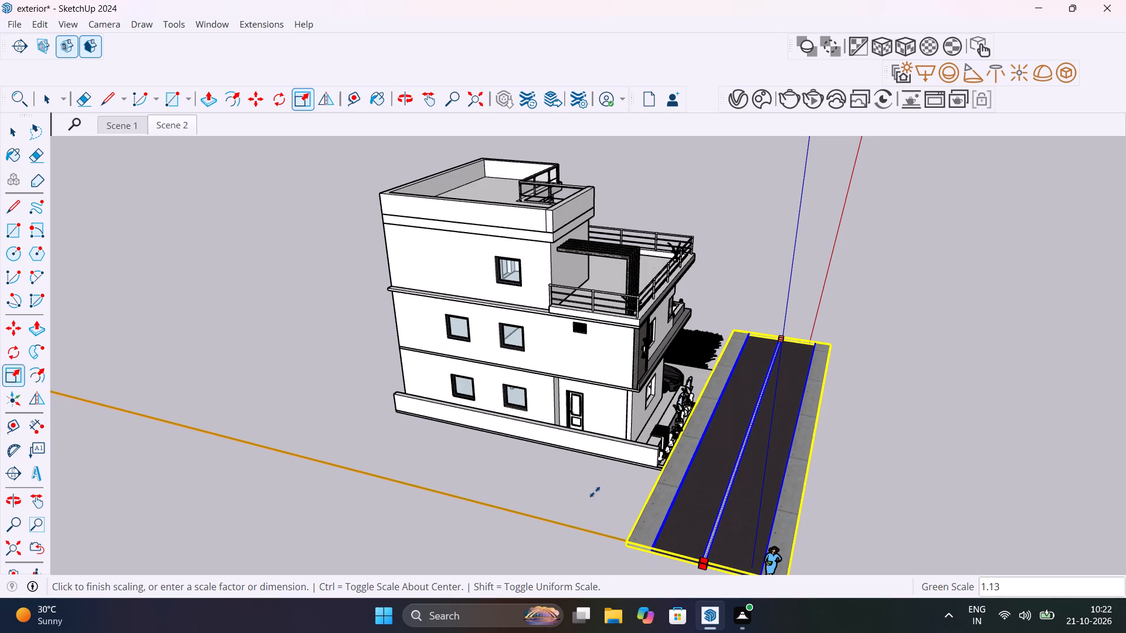
pyautogui.moveTo(595, 491); pyautogui.dragTo(620, 342, button='middle')
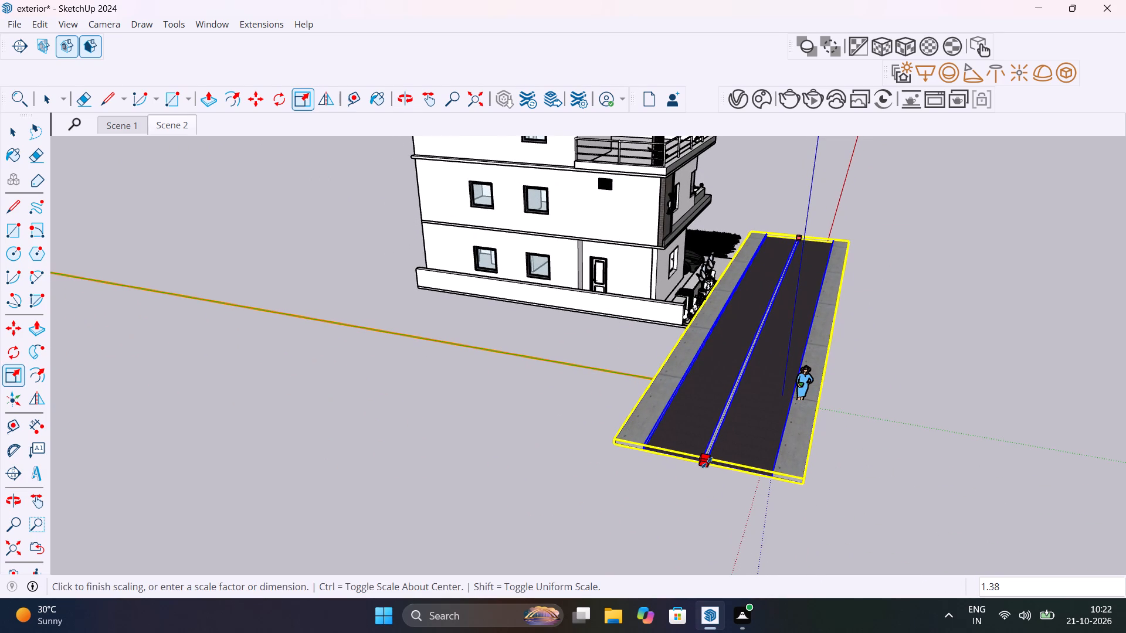
pyautogui.click(707, 462)
pyautogui.press('space')
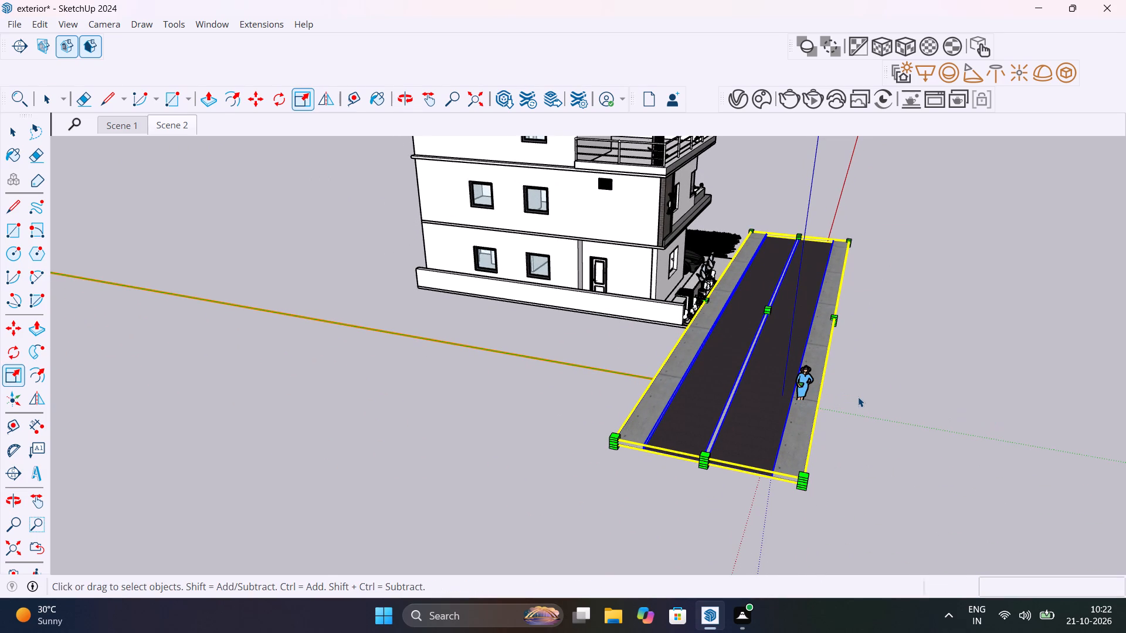
pyautogui.click(858, 396)
# Delete the human scale figure standing on the road.
pyautogui.moveTo(945, 421); pyautogui.dragTo(676, 447, button='middle')
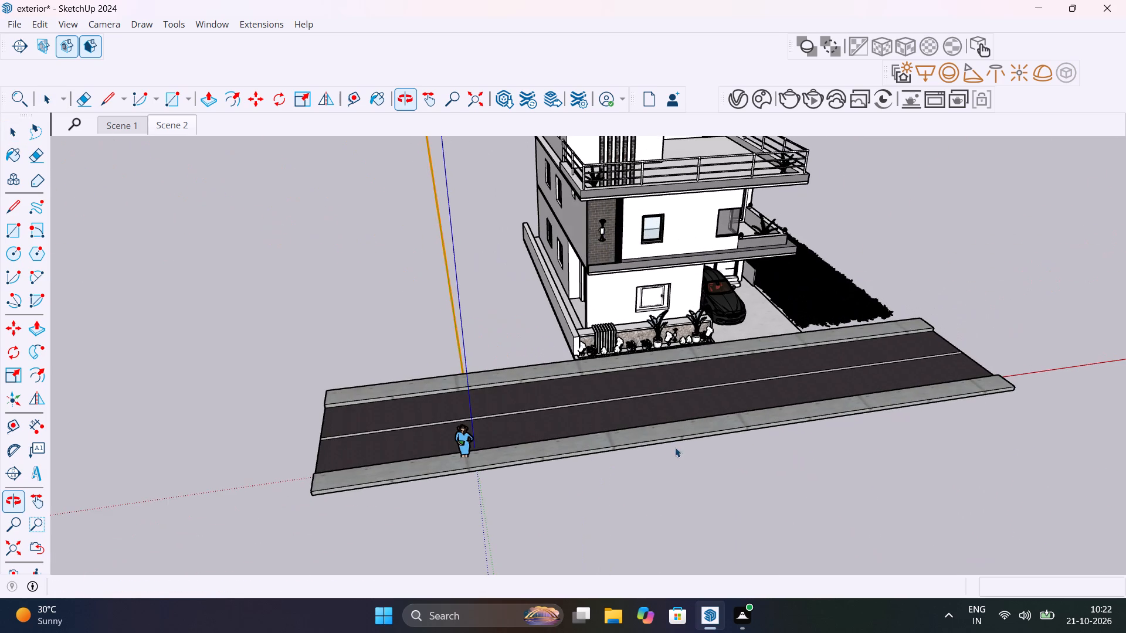
pyautogui.click(466, 444)
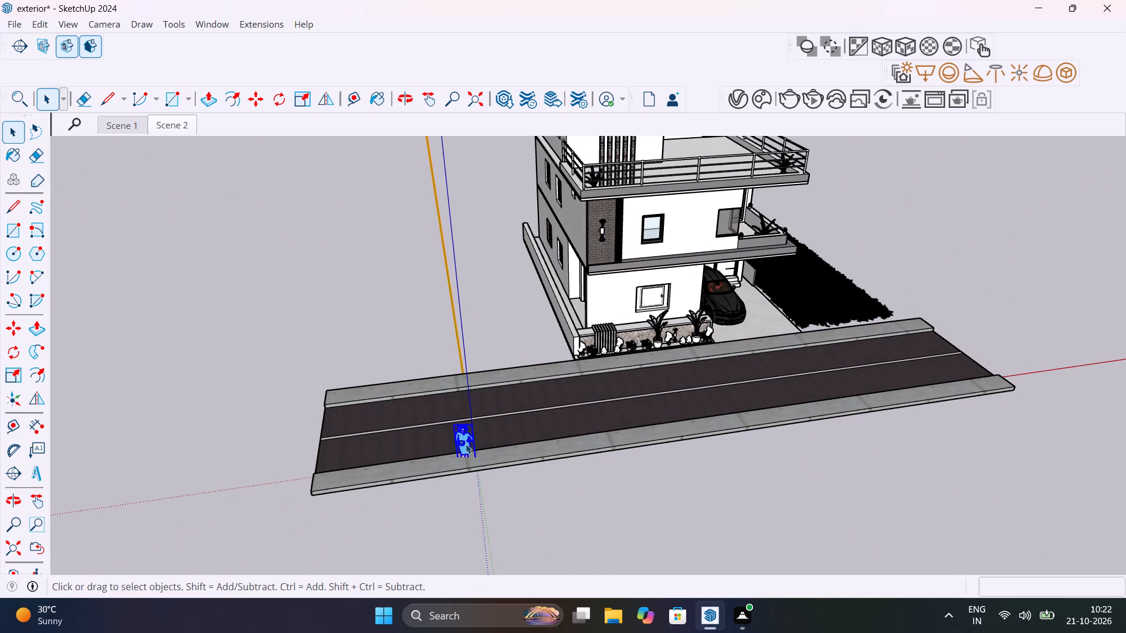
pyautogui.press('Delete')
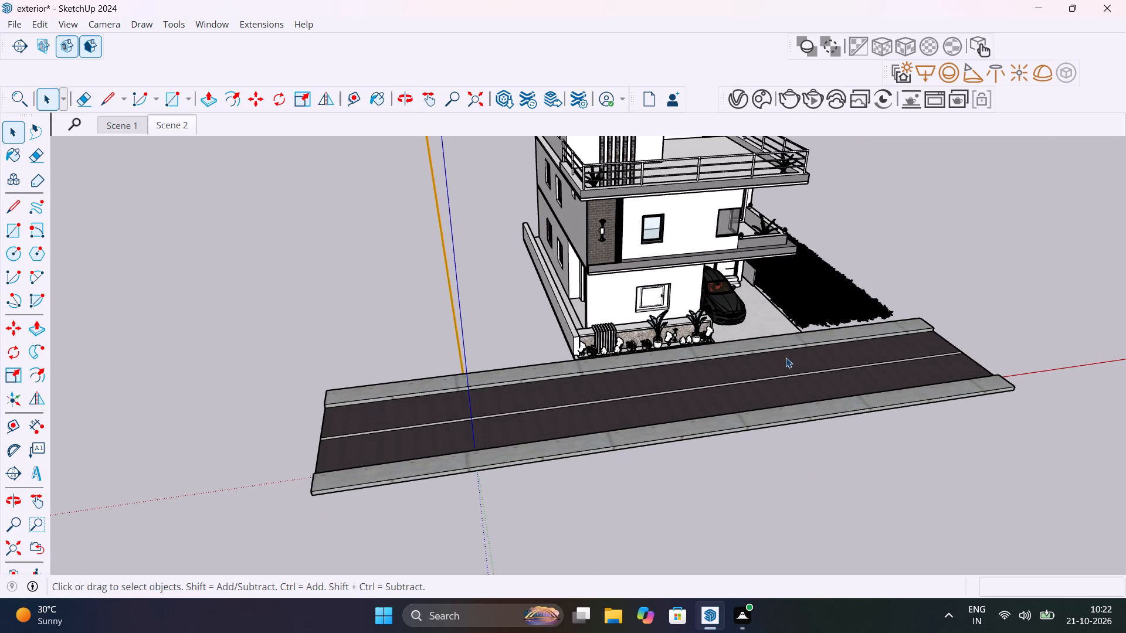
# Examine the house with its road and side lawn from the front and front corner, recalling Scene 2 for the framing.
pyautogui.moveTo(787, 359); pyautogui.dragTo(622, 372, button='middle')
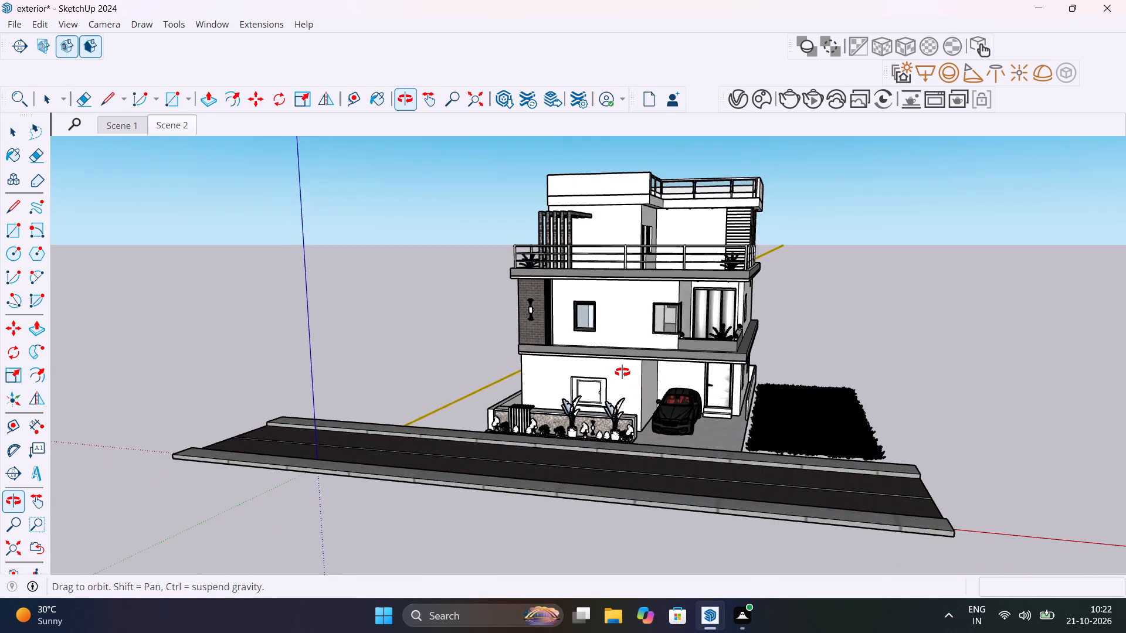
pyautogui.moveTo(622, 372); pyautogui.dragTo(612, 413, button='middle')
pyautogui.scroll(4, 756, 363)
pyautogui.moveTo(774, 358); pyautogui.dragTo(787, 304, button='middle')
pyautogui.scroll(-1, 775, 355)
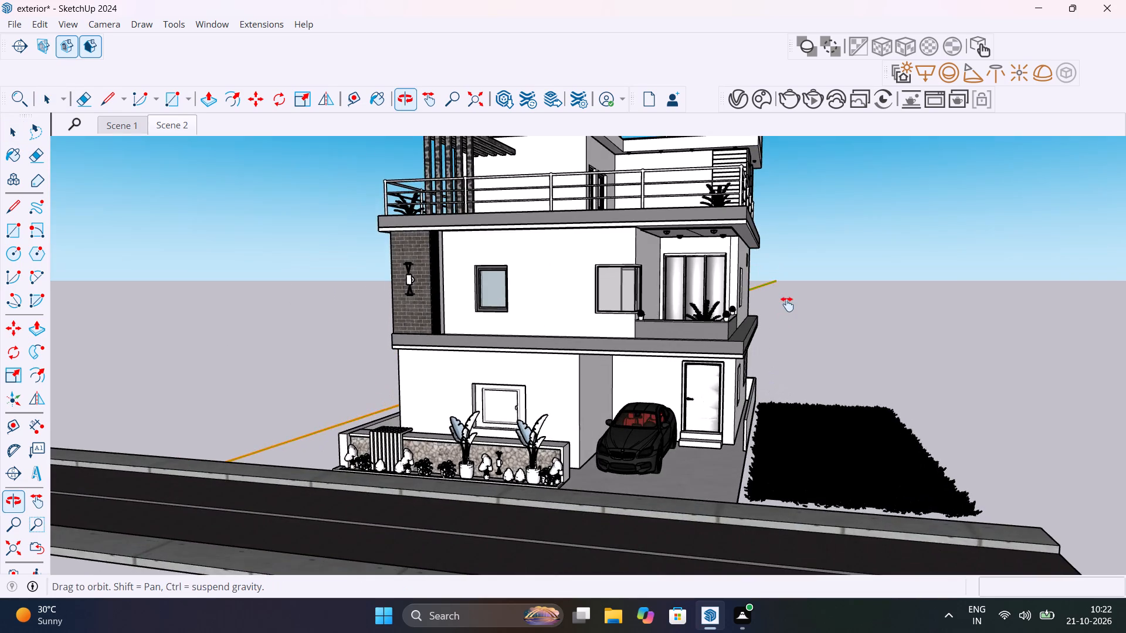
pyautogui.moveTo(787, 304); pyautogui.dragTo(706, 314, button='middle')
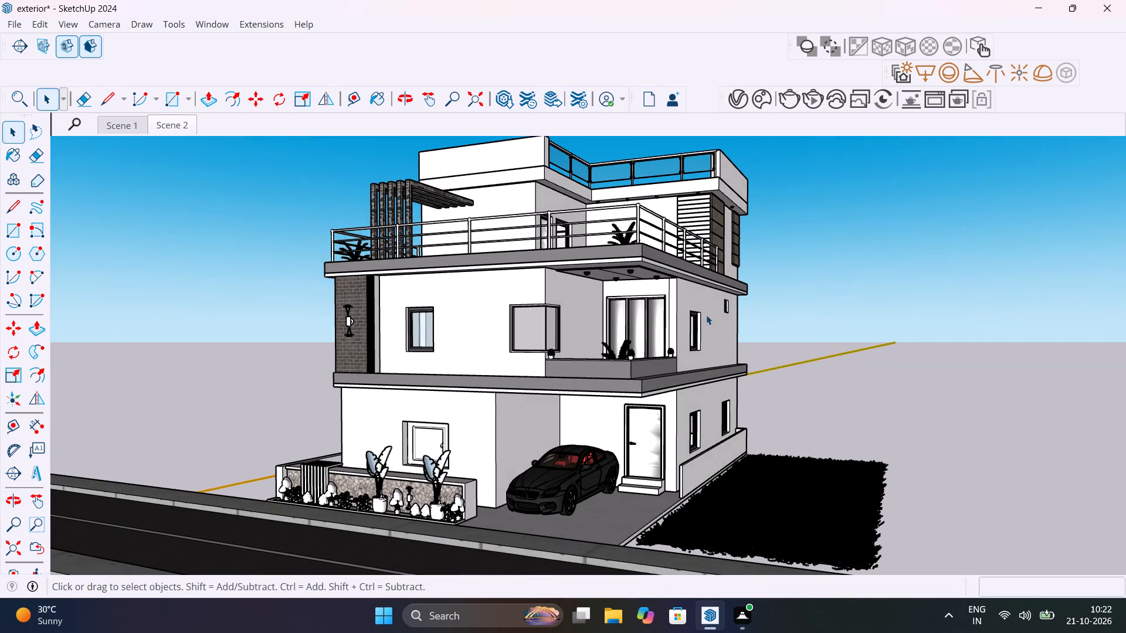
pyautogui.scroll(-1, 706, 315)
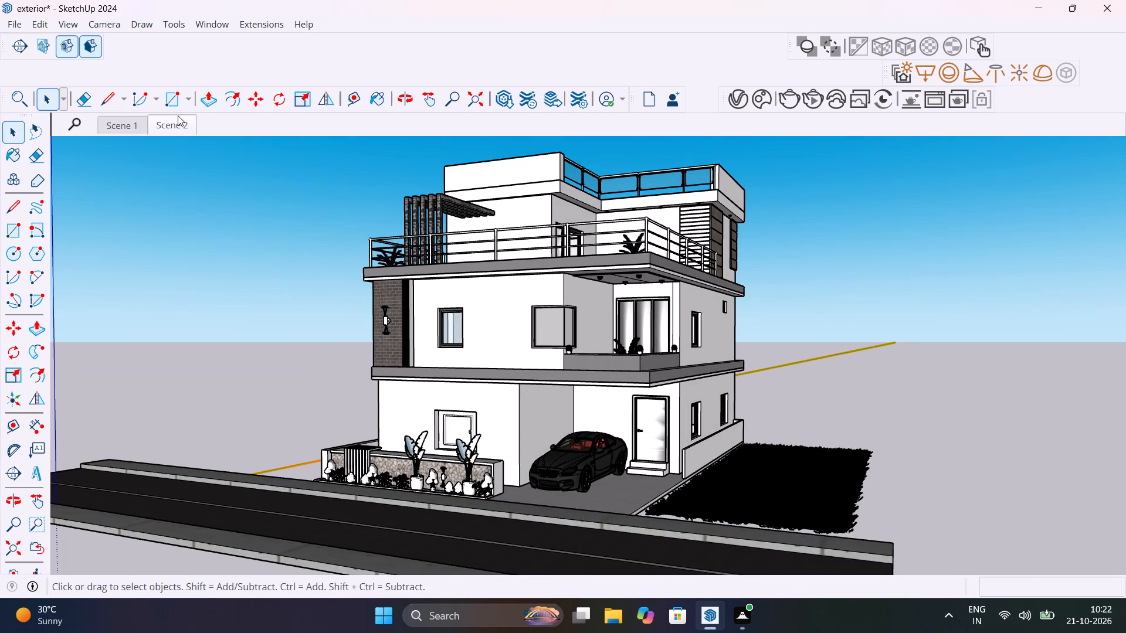
pyautogui.click(178, 126)
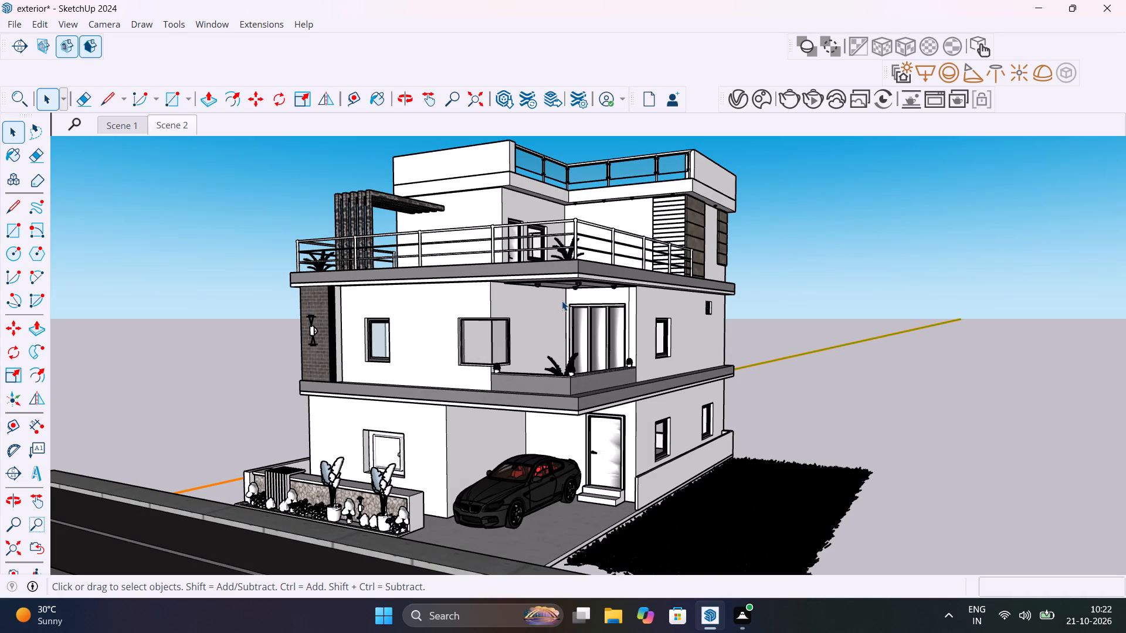
pyautogui.moveTo(569, 358); pyautogui.dragTo(556, 363, button='middle')
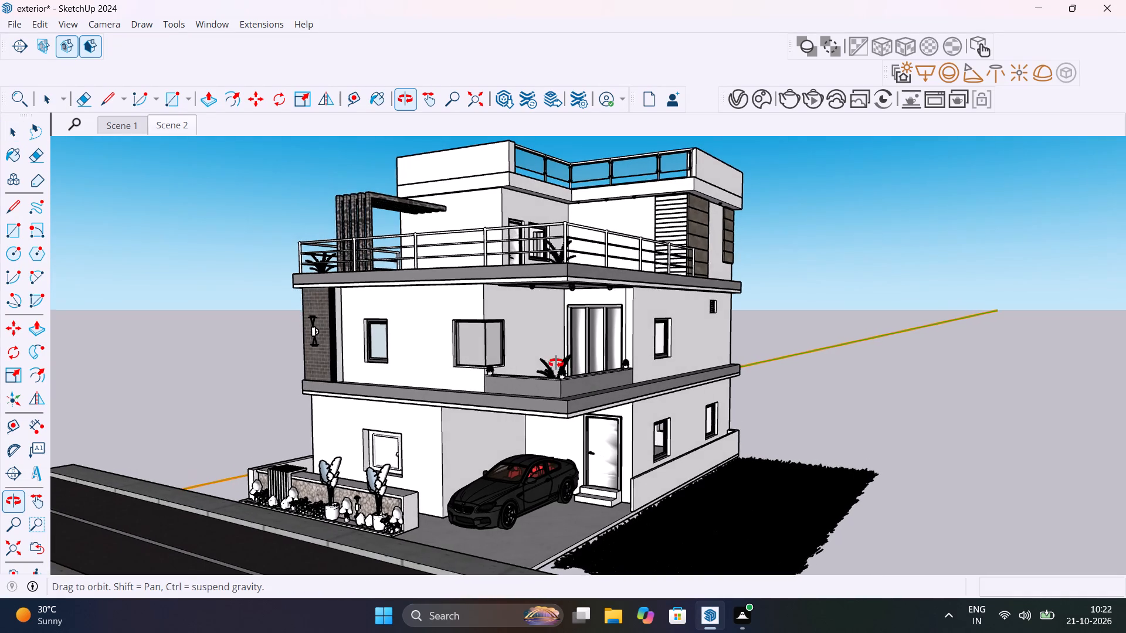
pyautogui.moveTo(556, 363); pyautogui.dragTo(560, 353, button='middle')
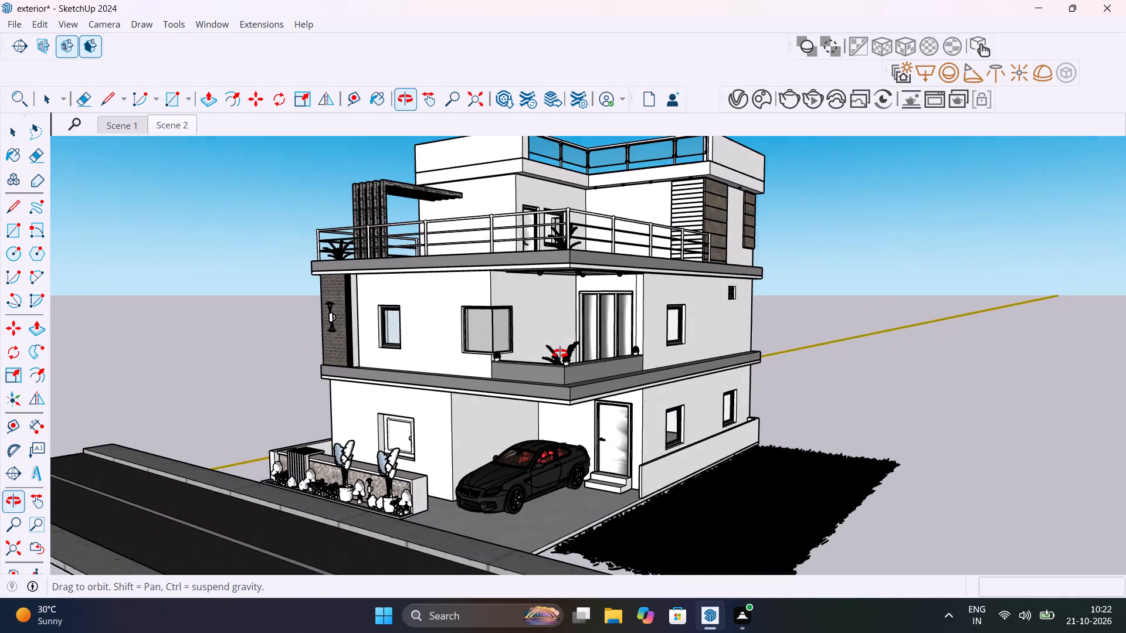
pyautogui.moveTo(560, 353); pyautogui.dragTo(585, 354, button='middle')
pyautogui.scroll(-1, 584, 354)
pyautogui.keyDown('shift'); pyautogui.moveTo(592, 345); pyautogui.dragTo(591, 360, button='middle'); pyautogui.keyUp('shift')
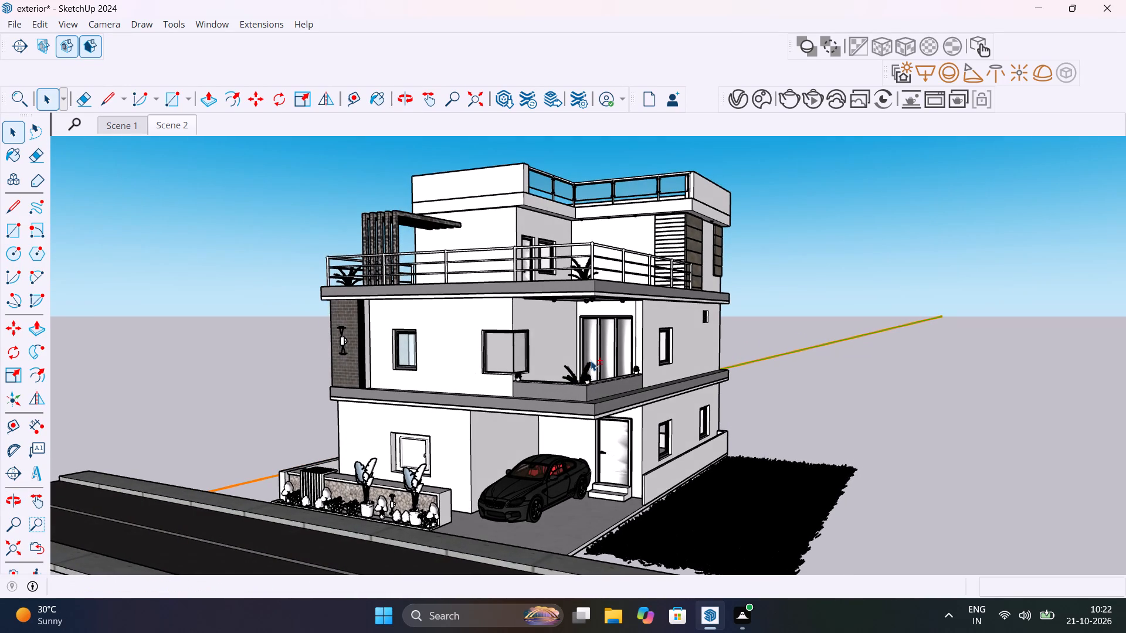
pyautogui.scroll(1, 591, 360)
pyautogui.keyDown('shift'); pyautogui.moveTo(572, 344); pyautogui.dragTo(571, 342, button='middle'); pyautogui.keyUp('shift')
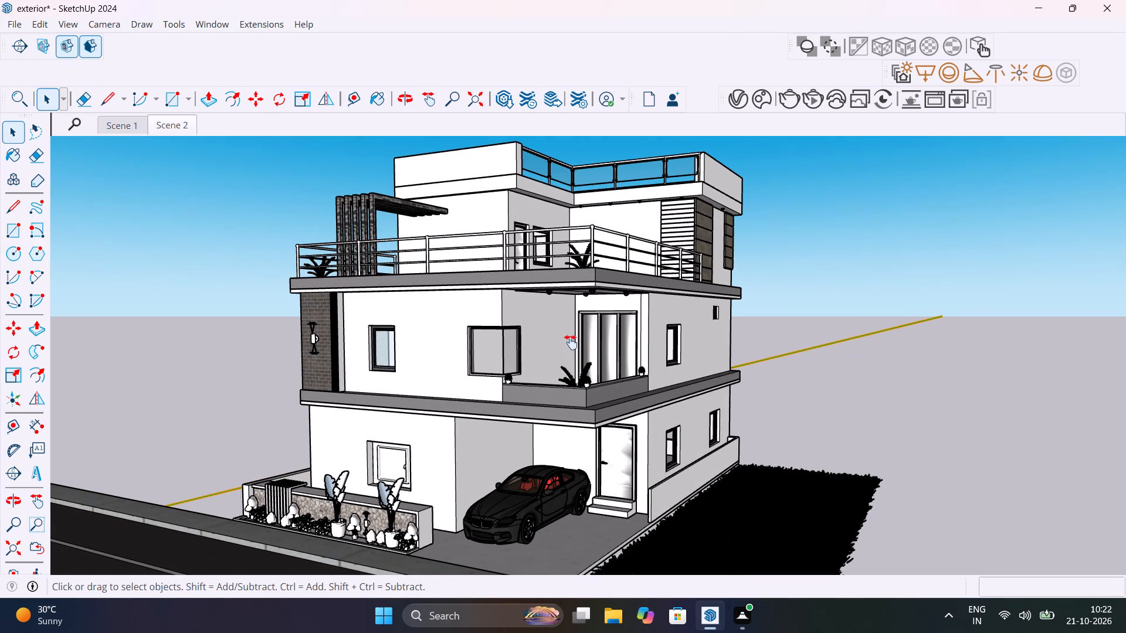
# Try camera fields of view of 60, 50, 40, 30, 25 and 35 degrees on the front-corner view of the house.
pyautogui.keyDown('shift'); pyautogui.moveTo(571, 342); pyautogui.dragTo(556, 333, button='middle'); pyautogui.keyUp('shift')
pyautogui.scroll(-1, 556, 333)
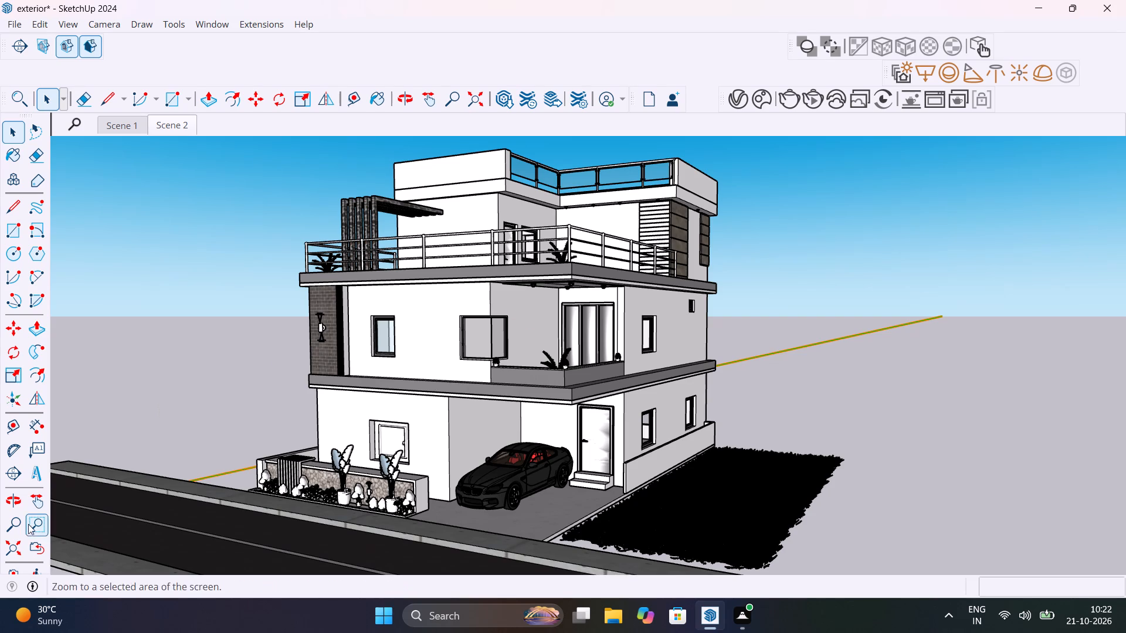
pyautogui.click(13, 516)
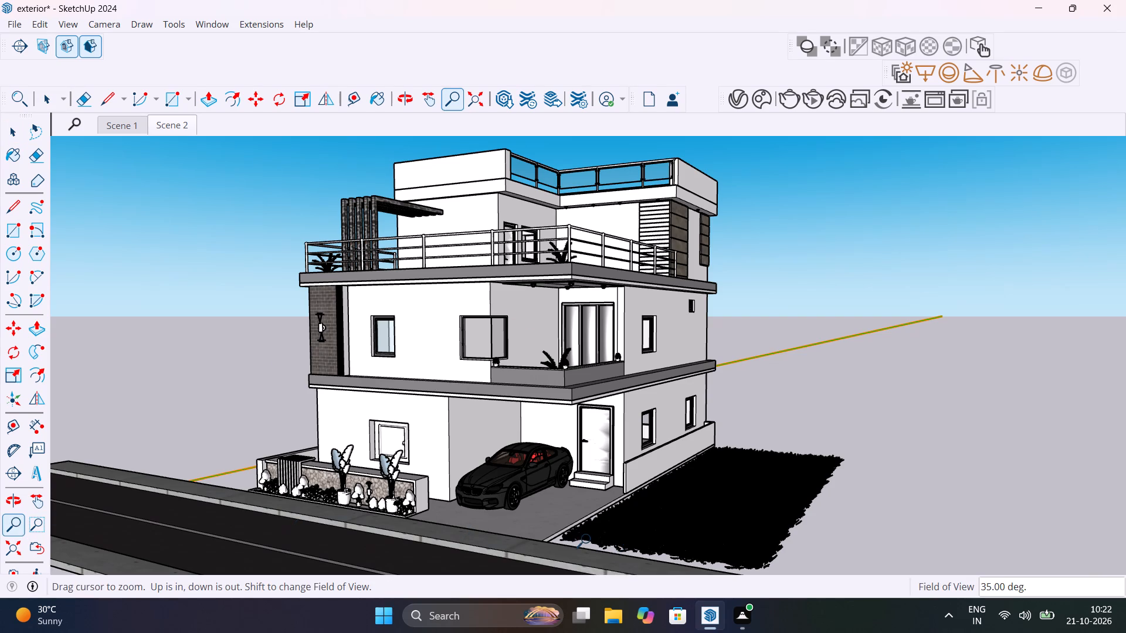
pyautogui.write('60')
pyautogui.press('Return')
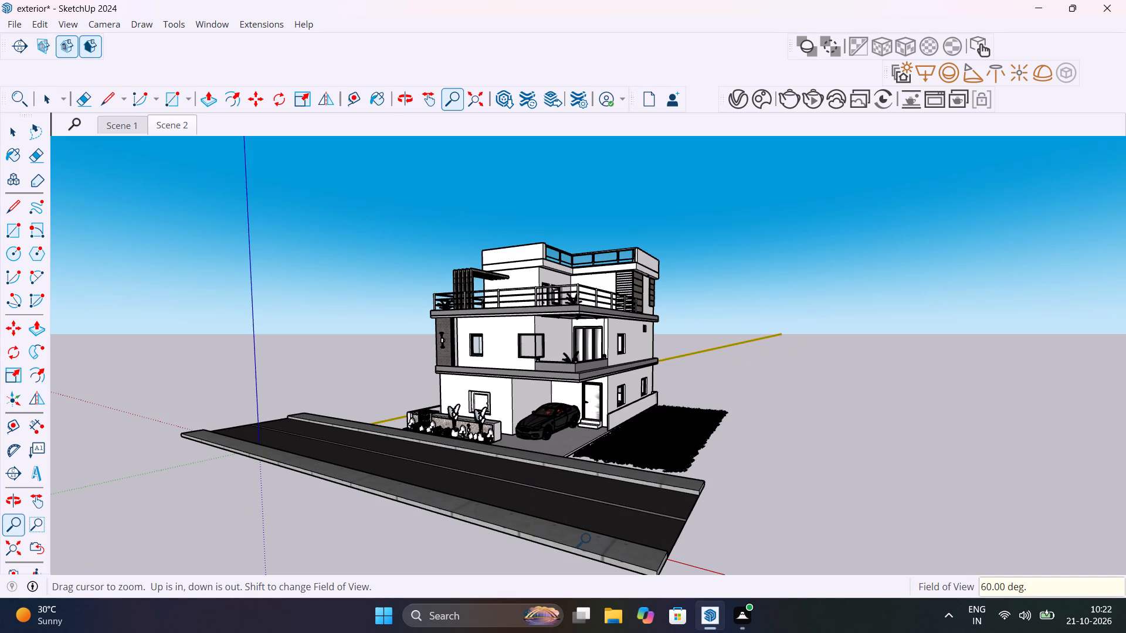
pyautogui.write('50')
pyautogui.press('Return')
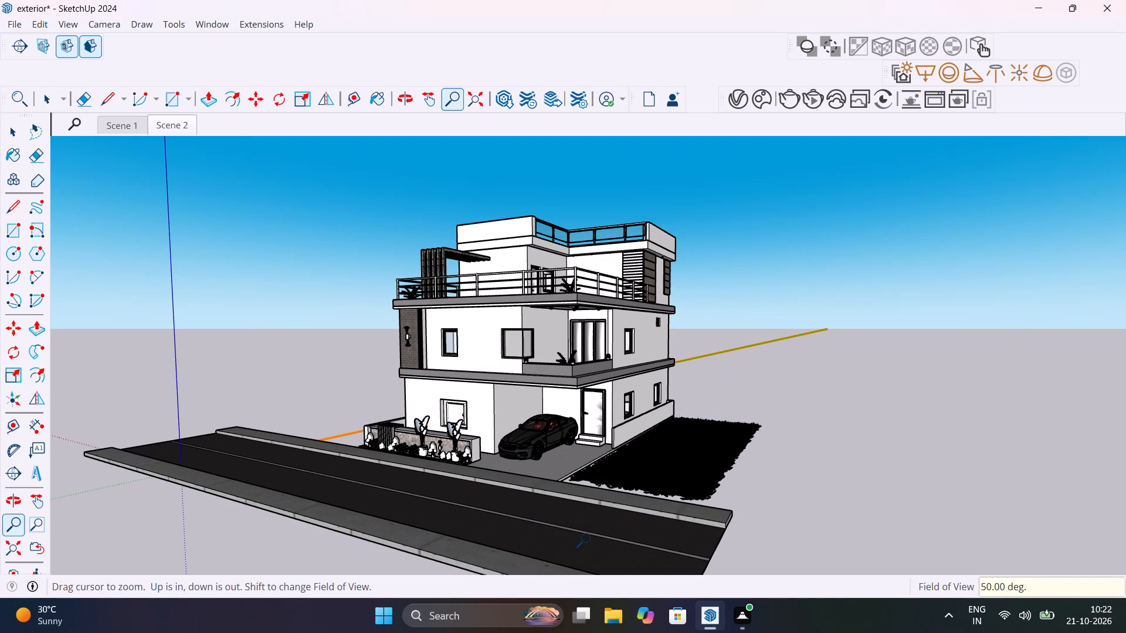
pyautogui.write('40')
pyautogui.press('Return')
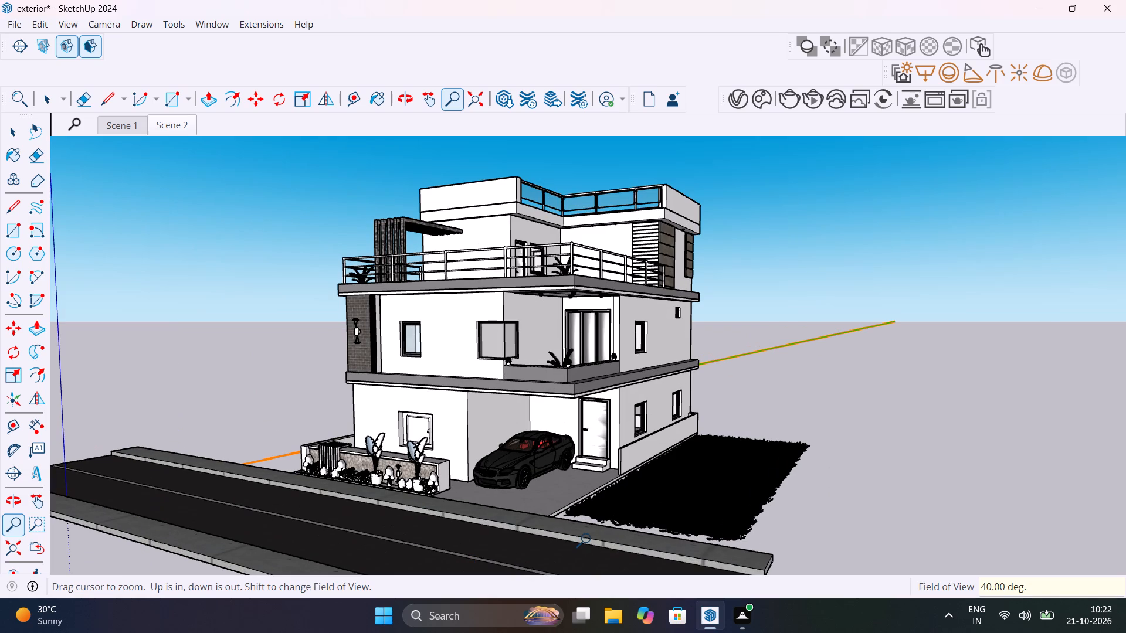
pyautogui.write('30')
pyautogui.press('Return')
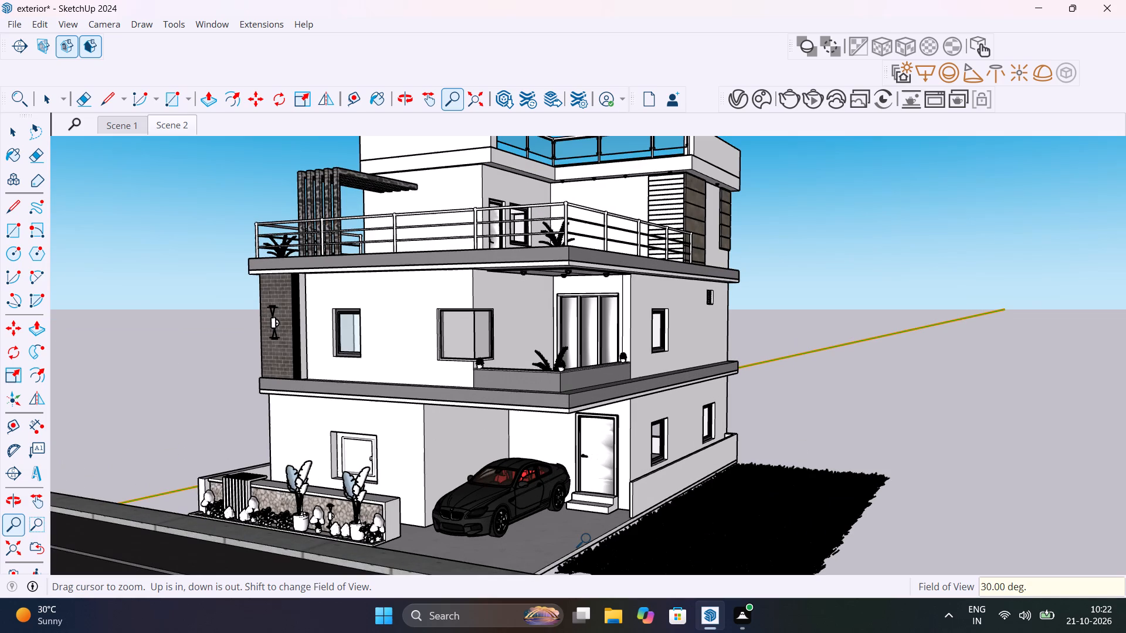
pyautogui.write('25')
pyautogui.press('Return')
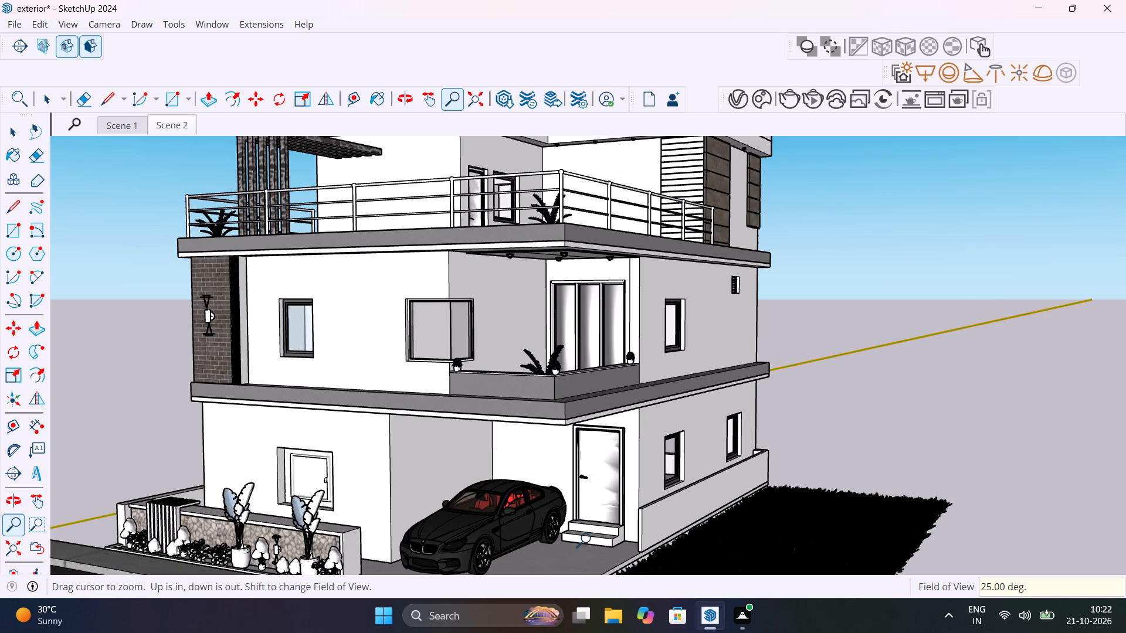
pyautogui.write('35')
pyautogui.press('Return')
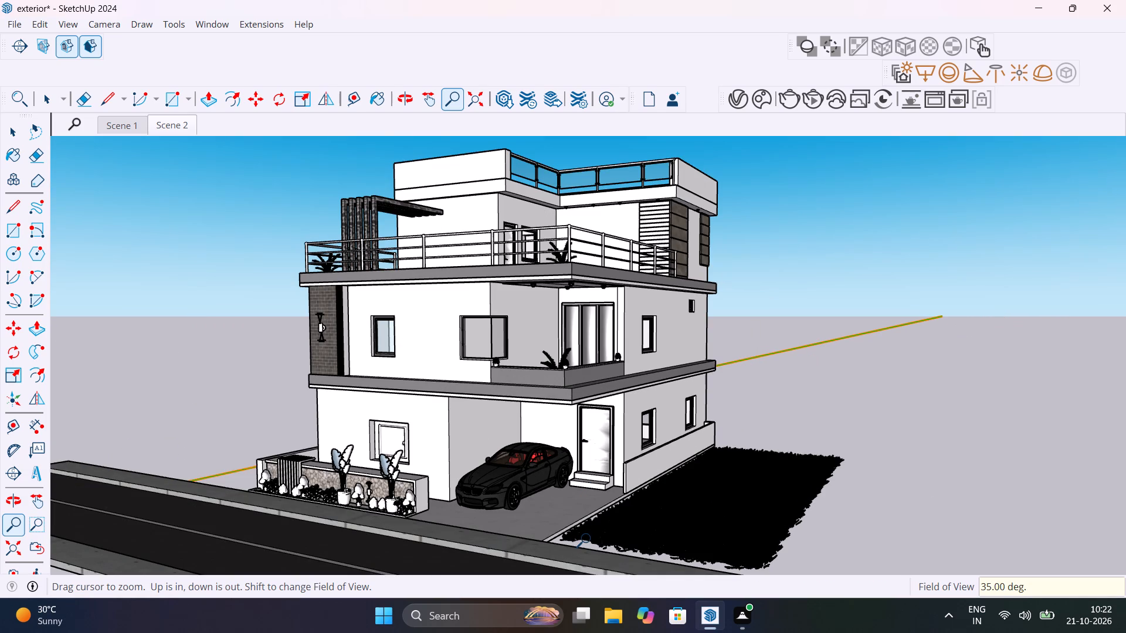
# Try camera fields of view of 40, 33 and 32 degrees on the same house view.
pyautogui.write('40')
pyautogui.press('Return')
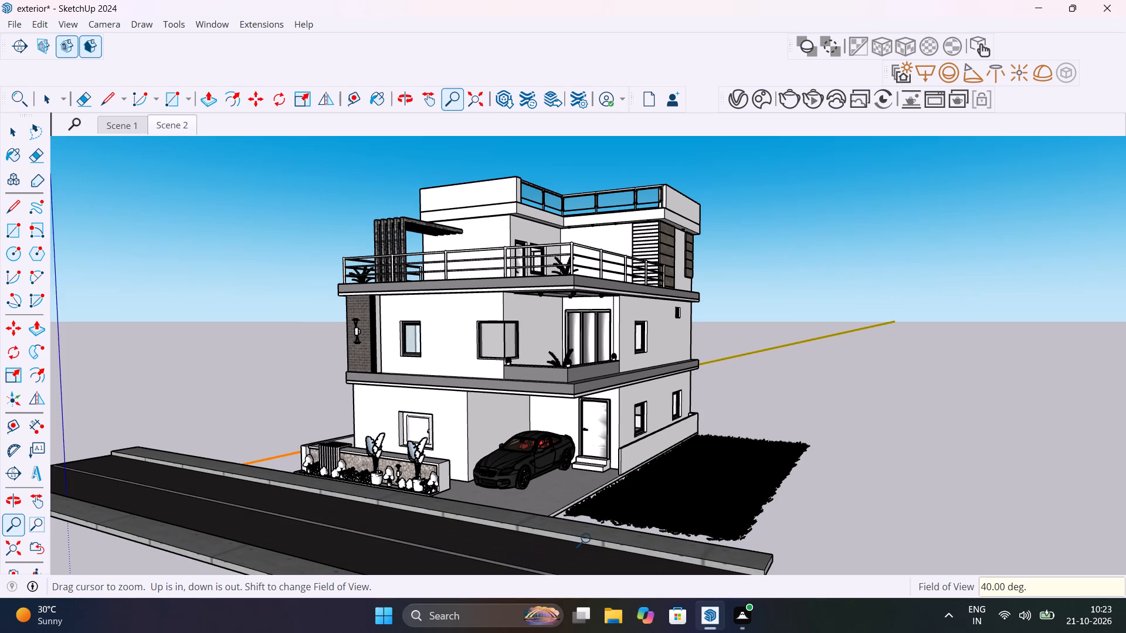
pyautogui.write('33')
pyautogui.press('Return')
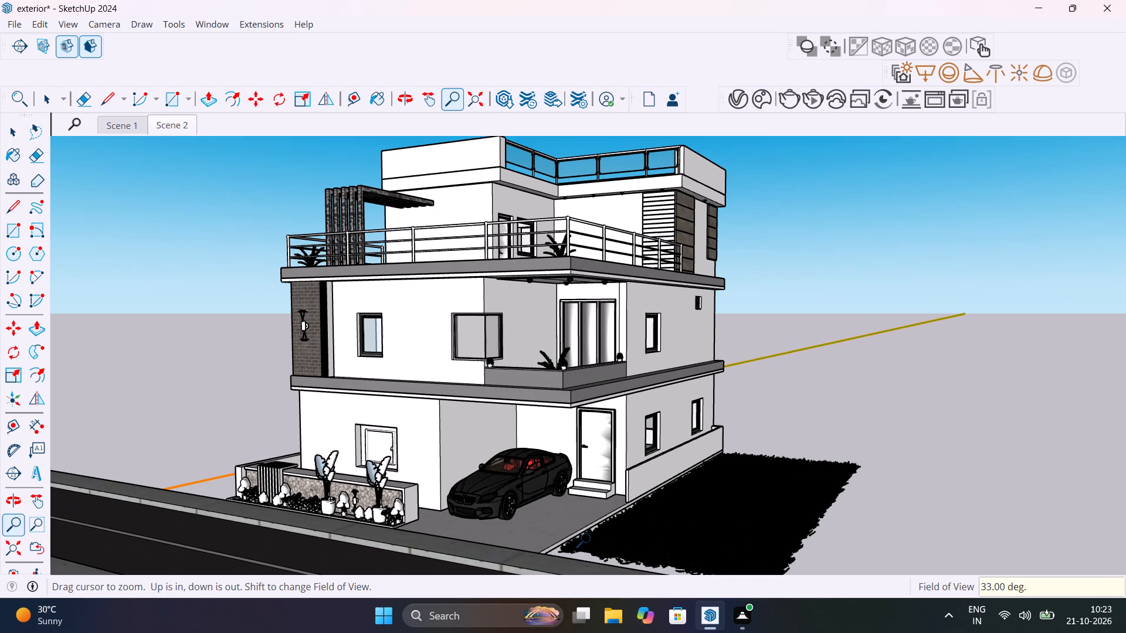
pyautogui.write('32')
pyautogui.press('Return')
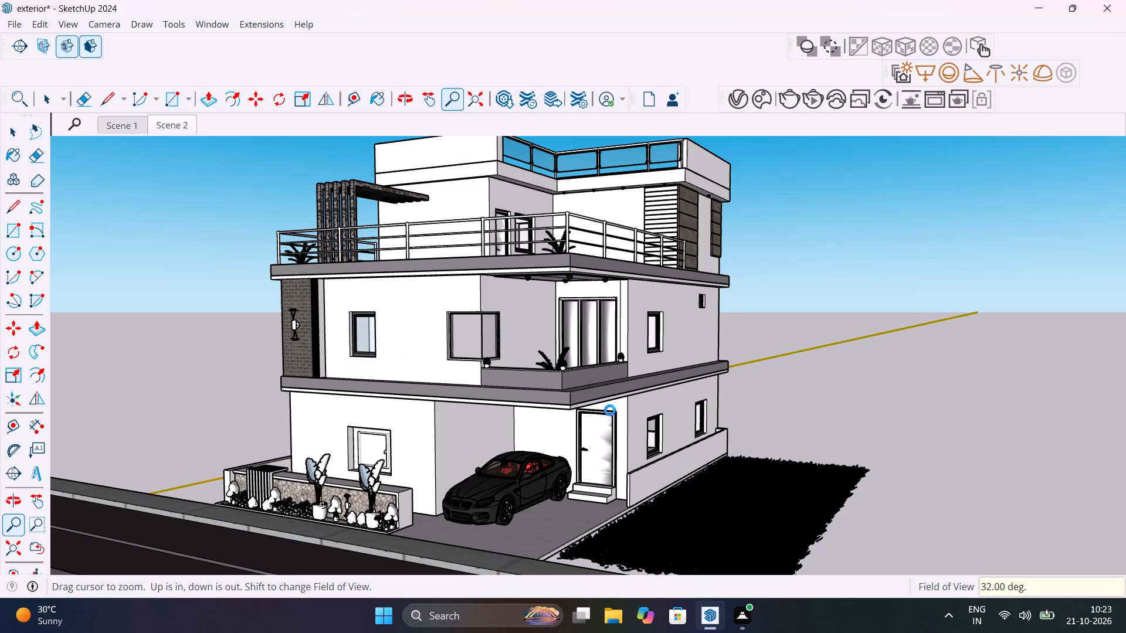
# Frame the house from a slightly higher angle with a 35-degree field of view and update Scene 2 with it.
pyautogui.moveTo(609, 409); pyautogui.dragTo(606, 397, button='middle')
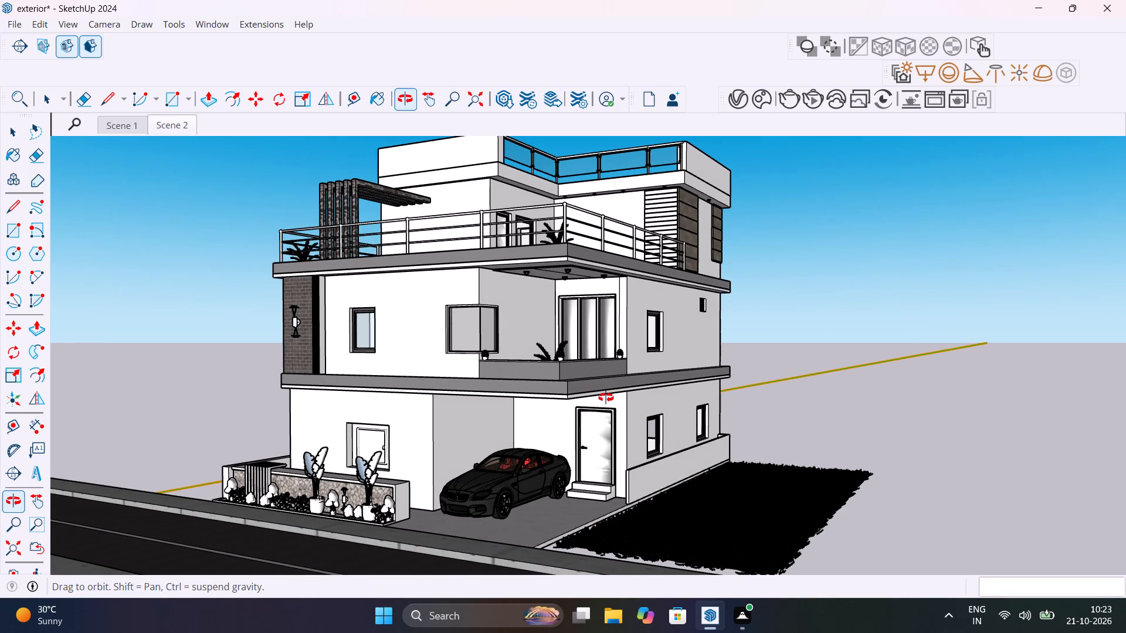
pyautogui.moveTo(606, 397); pyautogui.dragTo(609, 438, button='middle')
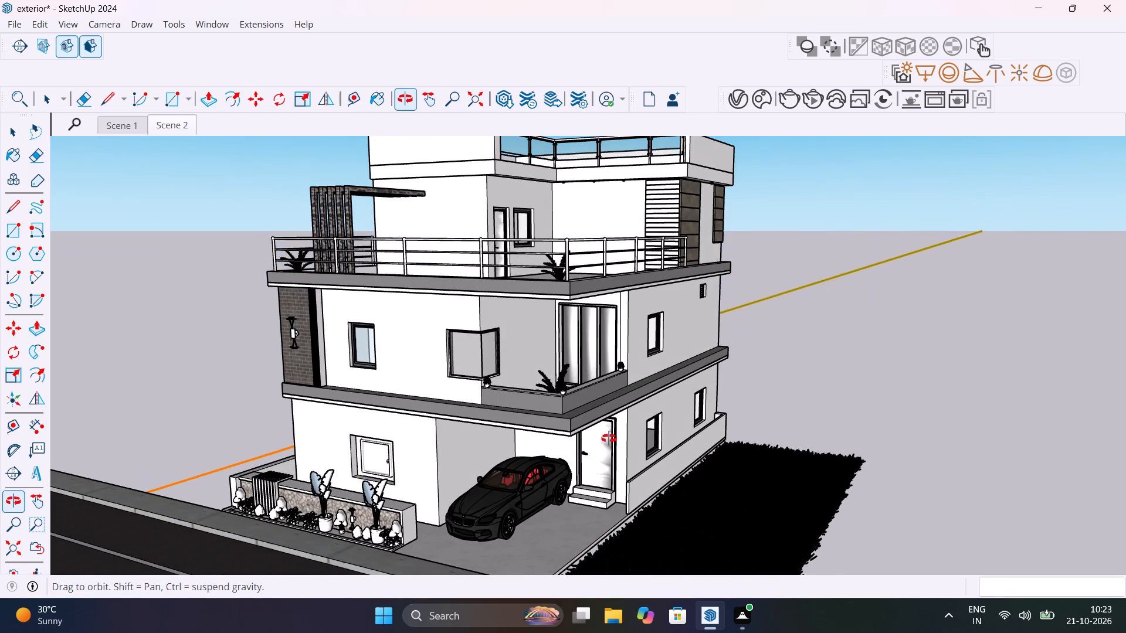
pyautogui.moveTo(609, 438); pyautogui.dragTo(610, 428, button='middle')
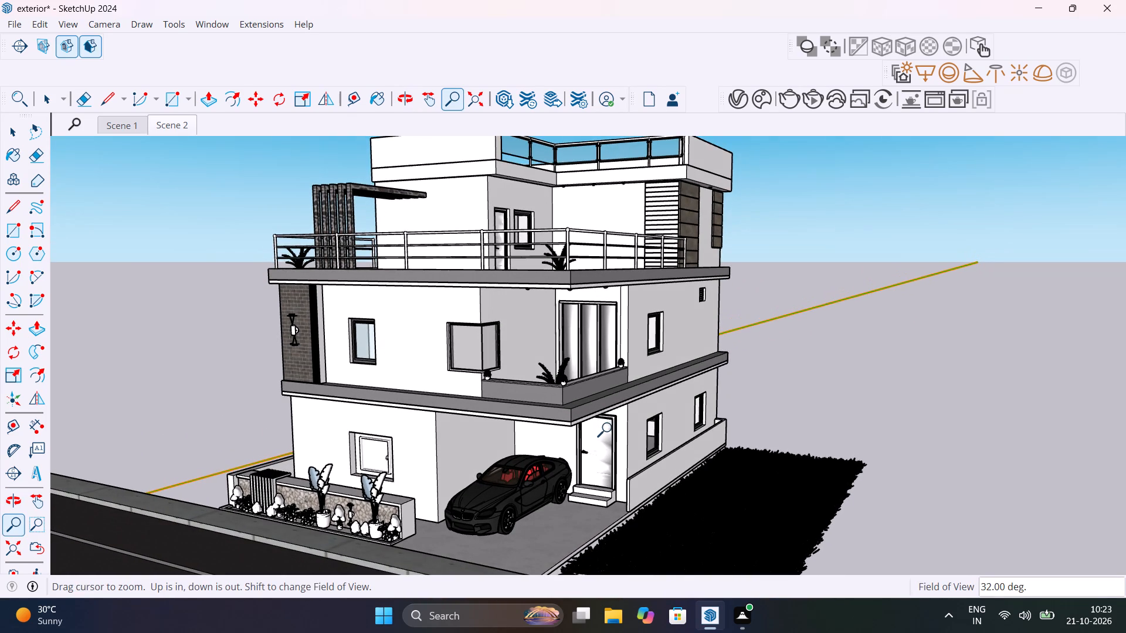
pyautogui.press('3')
pyautogui.press('1')
pyautogui.press('Return')
pyautogui.write('30')
pyautogui.press('Return')
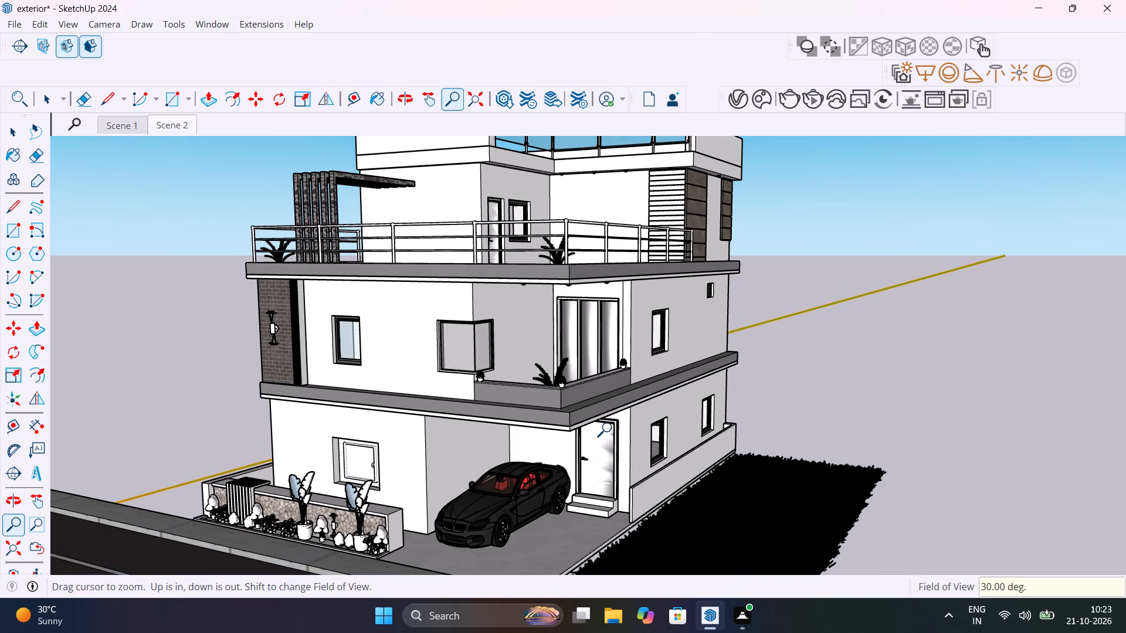
pyautogui.write('35')
pyautogui.press('Return')
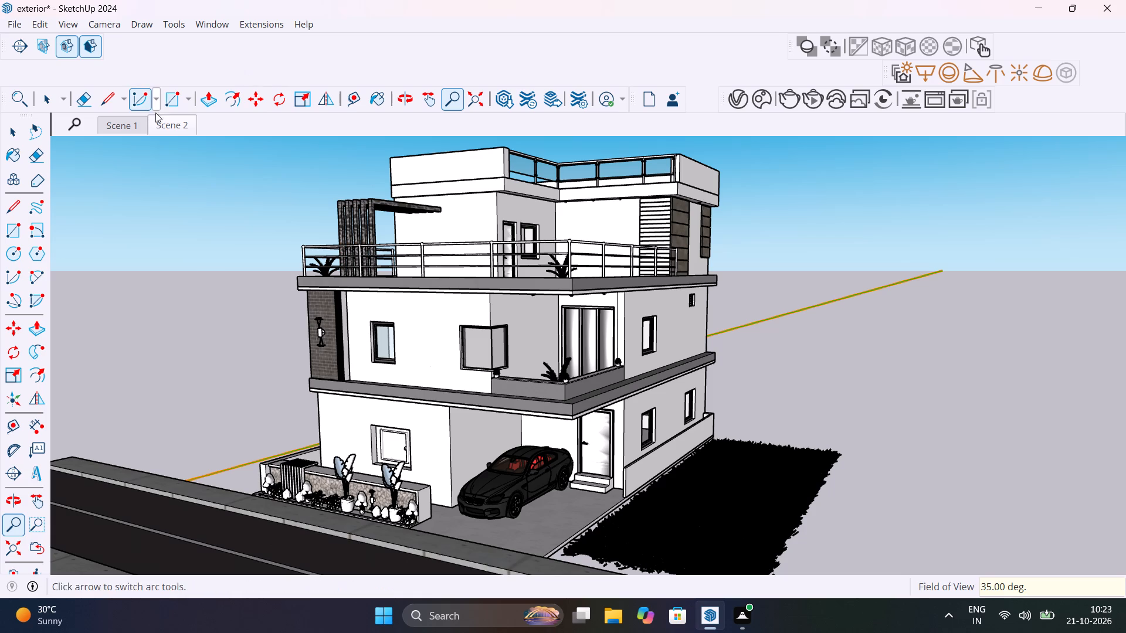
pyautogui.rightClick(175, 129)
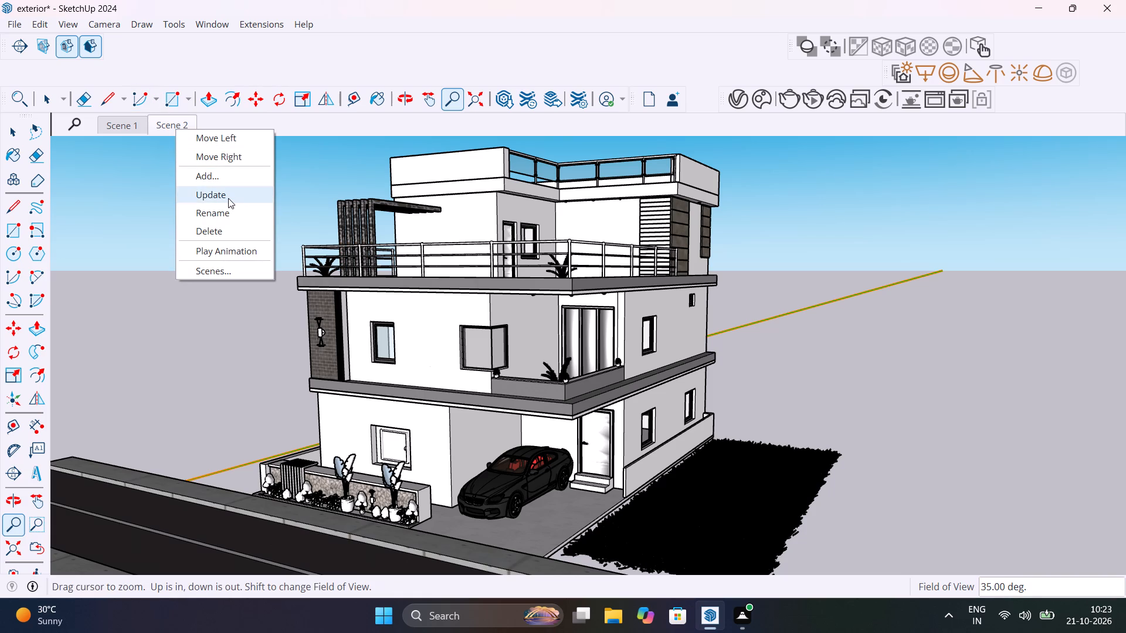
pyautogui.click(228, 198)
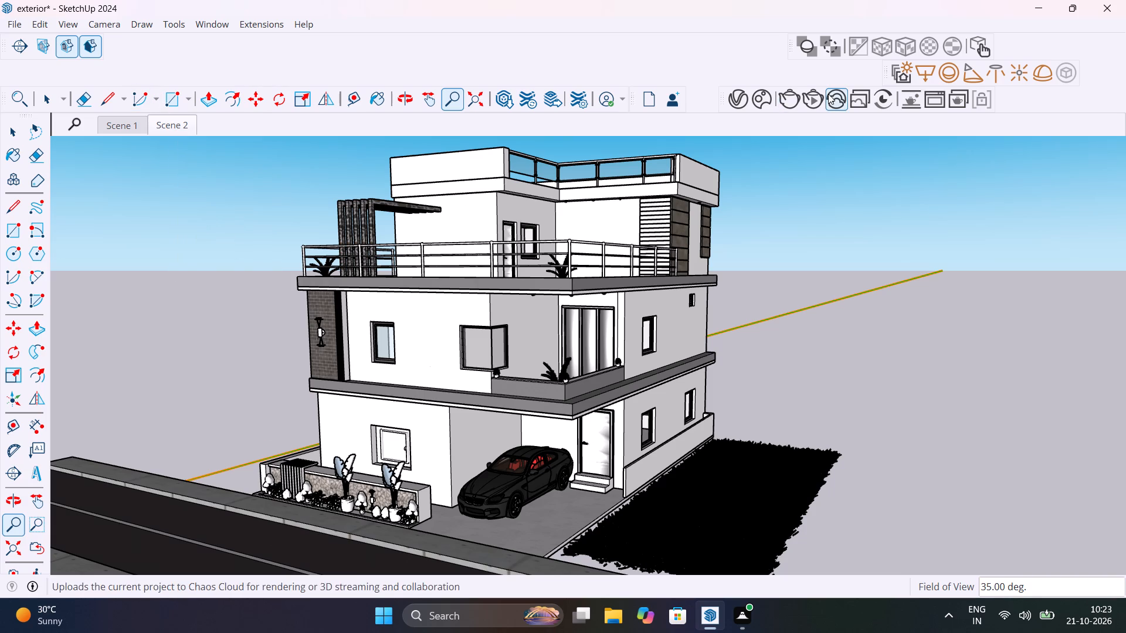
# Start a V-Ray render of the Scene 2 view of the house.
pyautogui.click(813, 99)
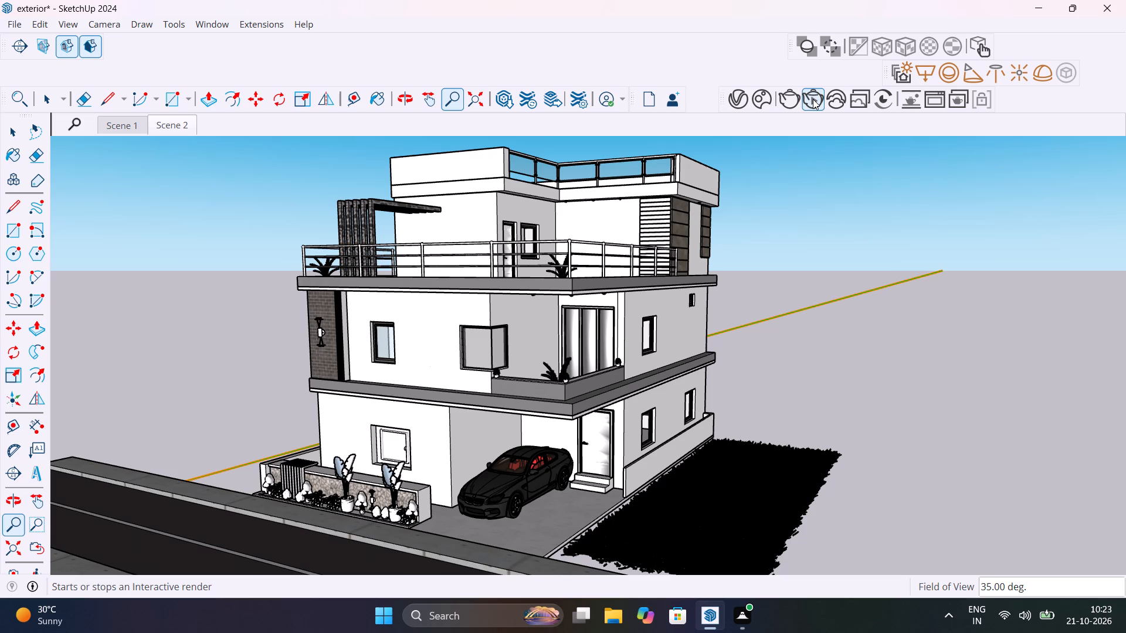
pyautogui.click(813, 99)
pyautogui.click(795, 97)
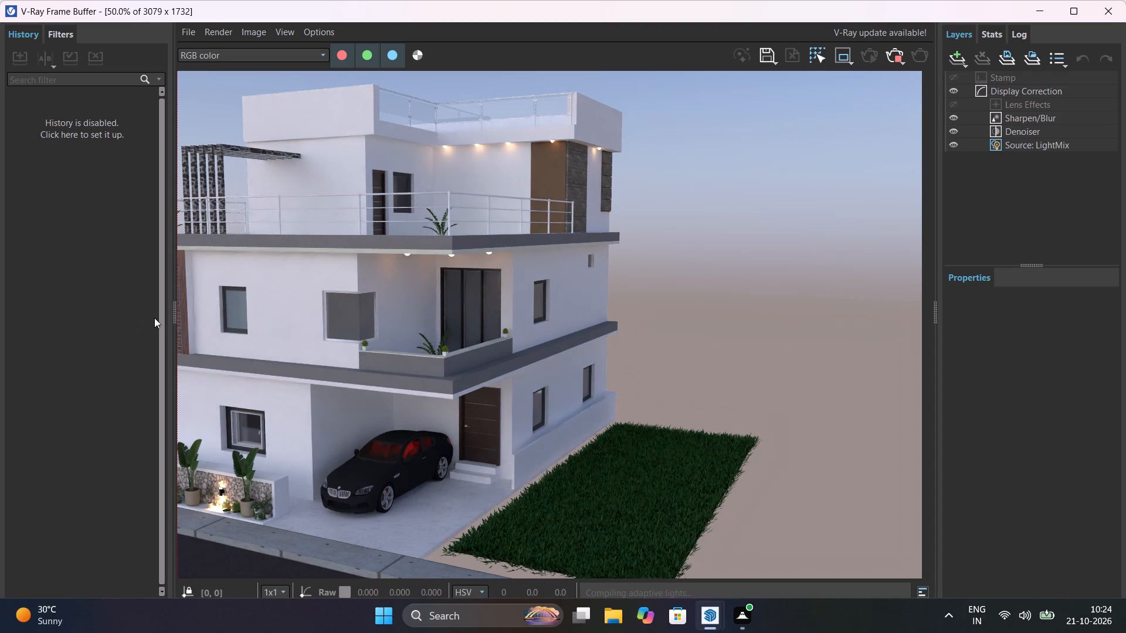
# Collapse the render history area and examine the rendered house, including the carport, entrance door and side lawn up close.
pyautogui.moveTo(176, 309); pyautogui.dragTo(0, 298)
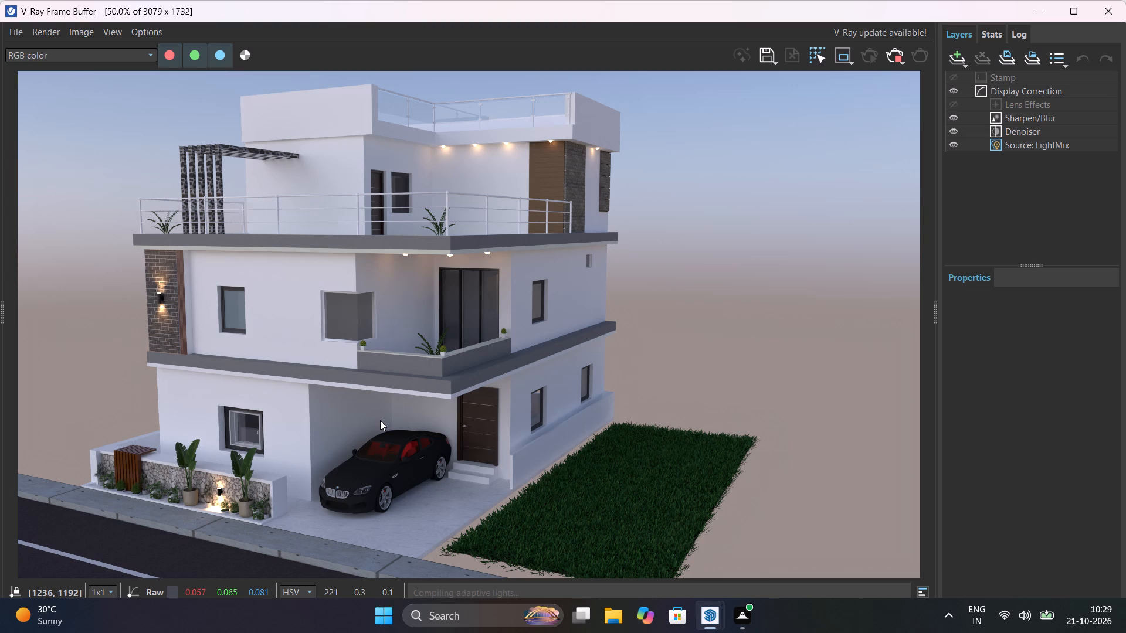
pyautogui.scroll(1, 498, 398)
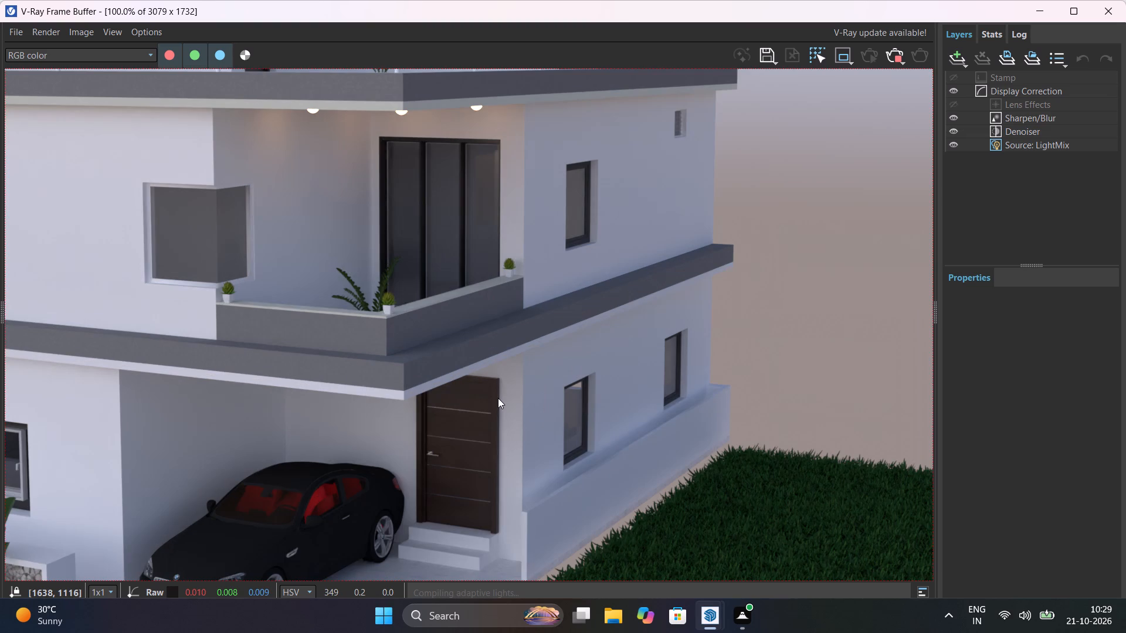
pyautogui.scroll(-1, 498, 398)
pyautogui.moveTo(504, 462); pyautogui.dragTo(513, 458, button='middle')
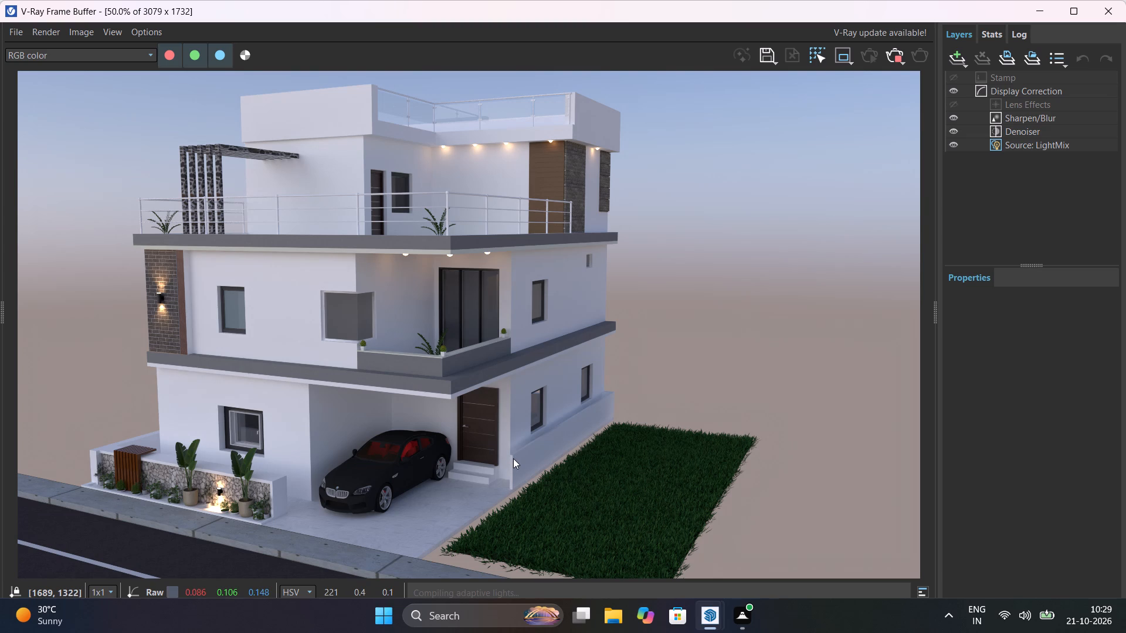
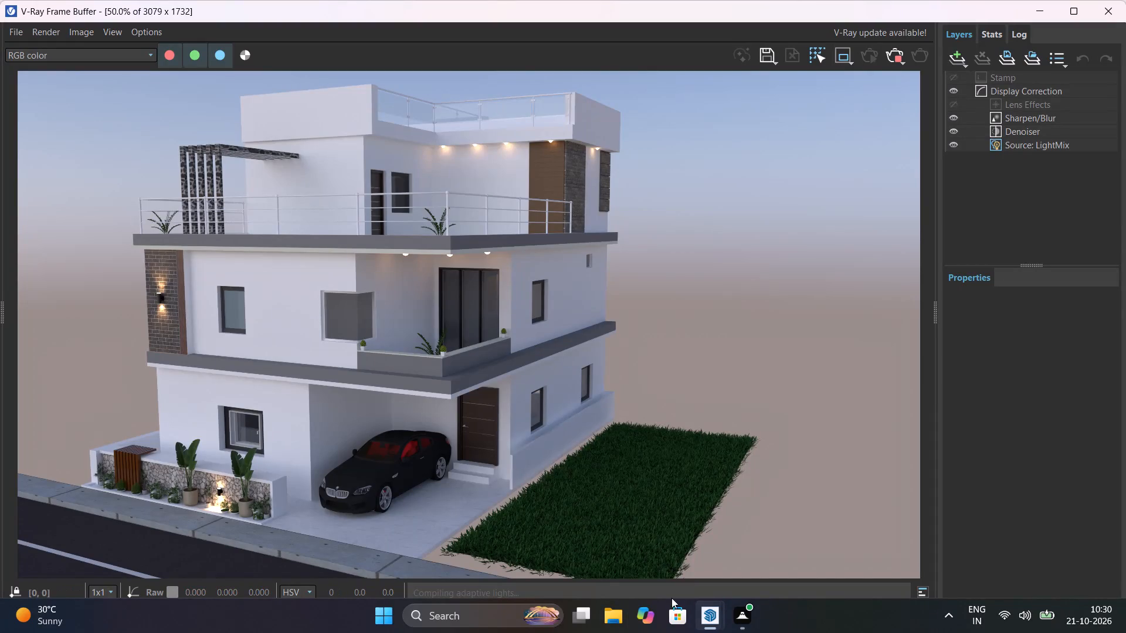
# Switch to WhatsApp and log out of the account on this computer through its settings.
pyautogui.click(459, 617)
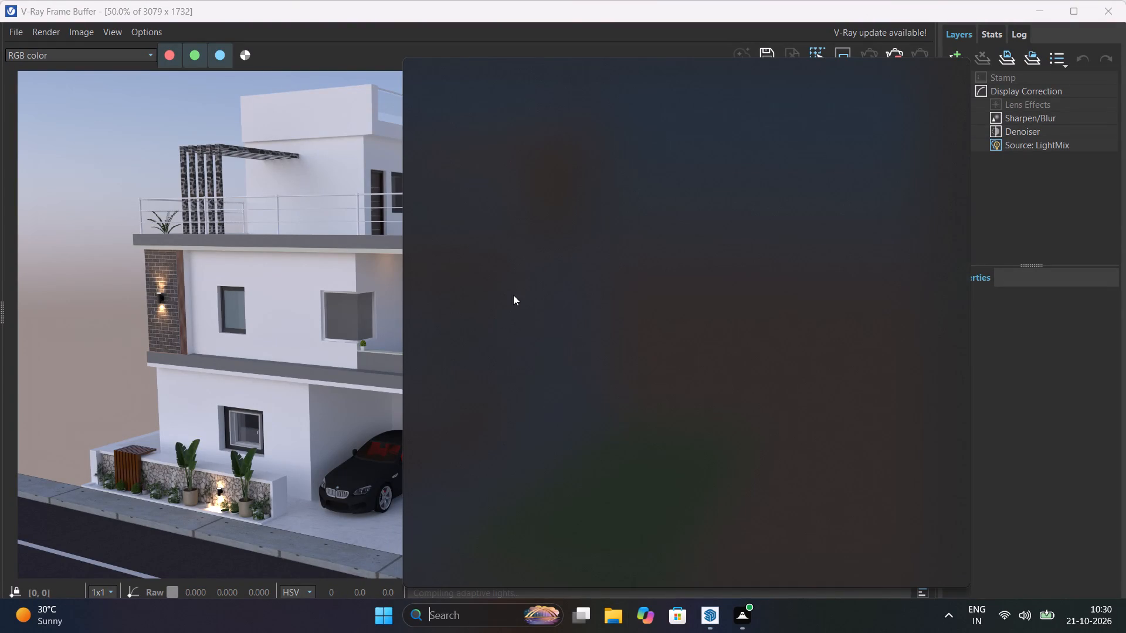
pyautogui.click(689, 399)
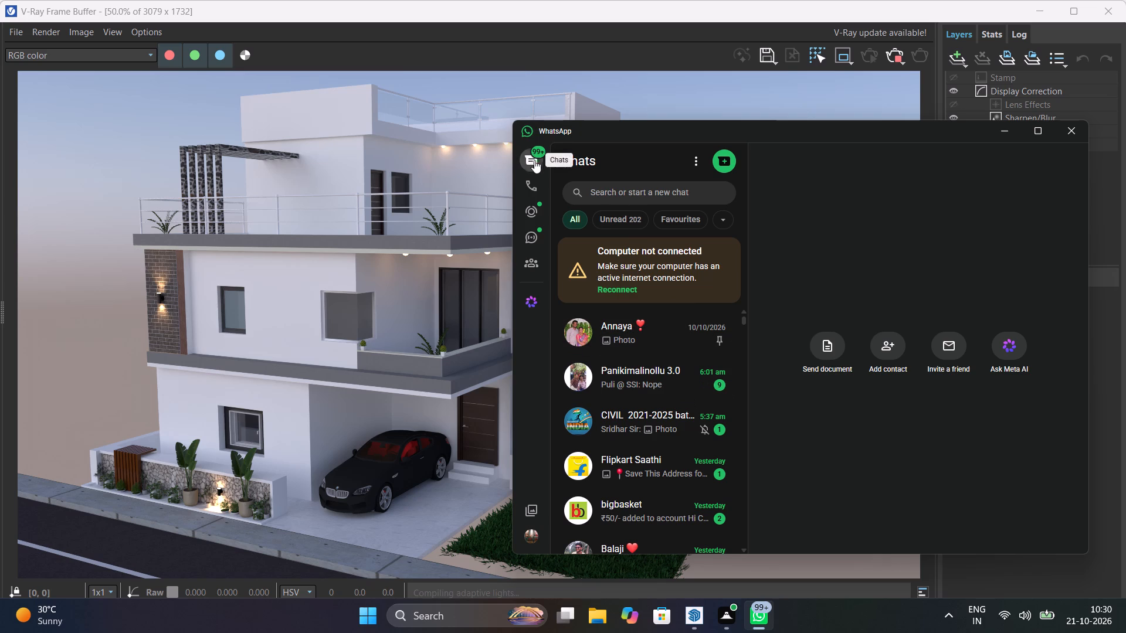
pyautogui.click(525, 532)
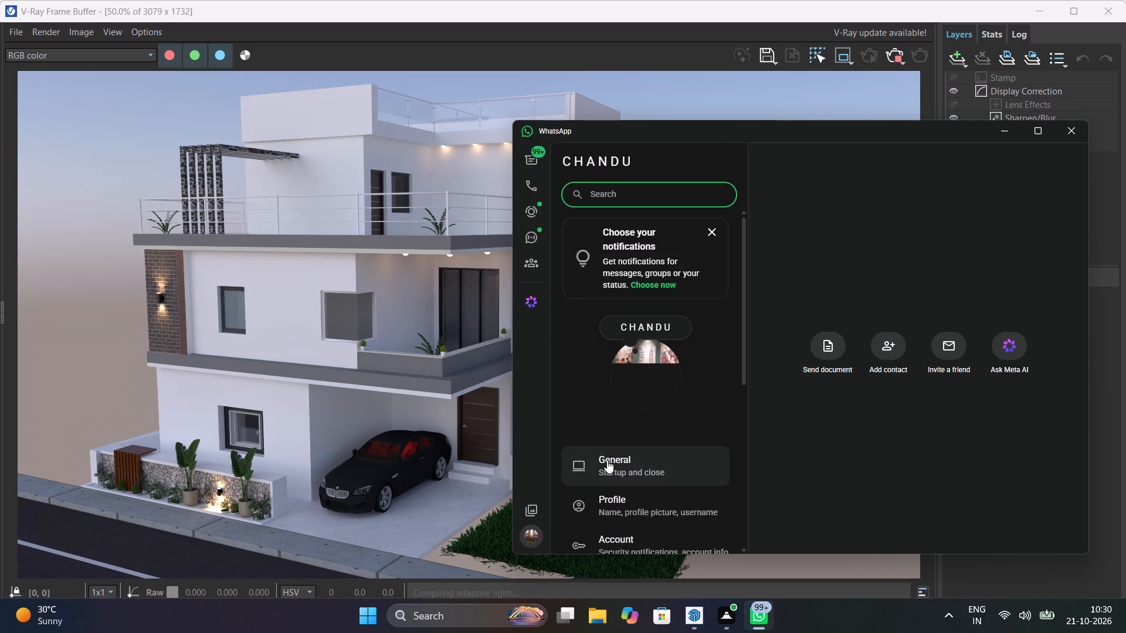
pyautogui.scroll(-7, 607, 460)
pyautogui.click(630, 516)
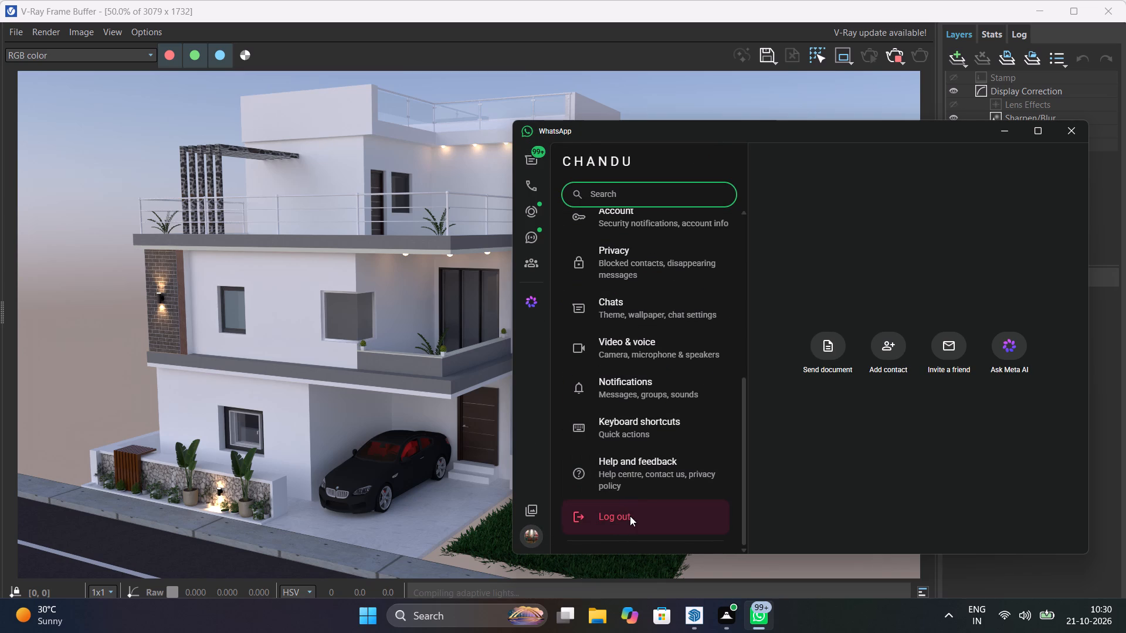
pyautogui.click(809, 350)
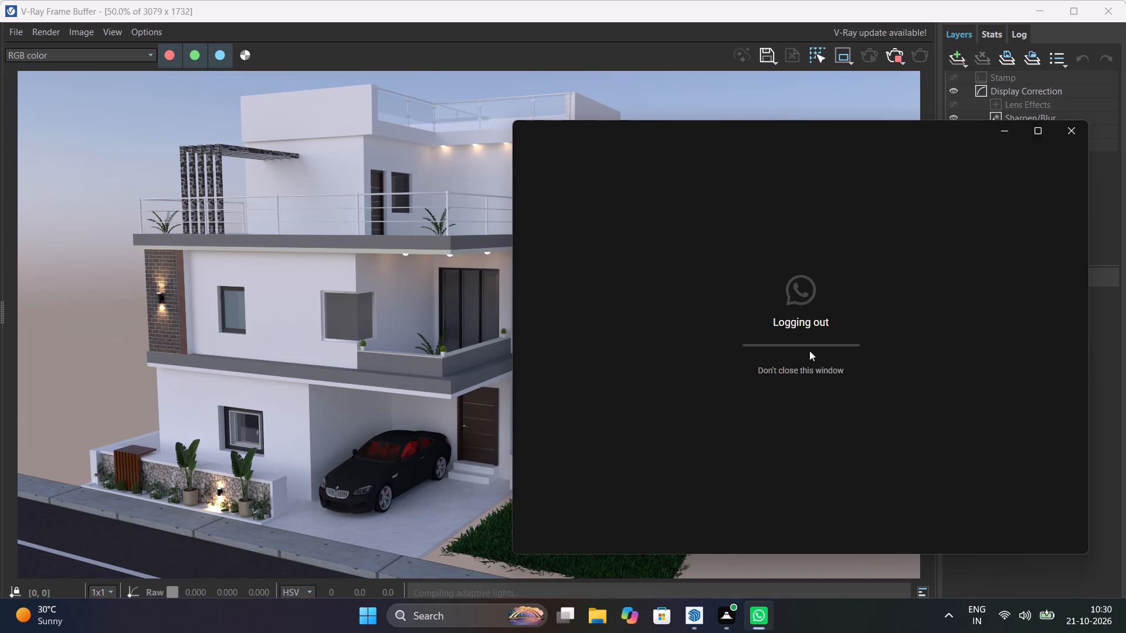
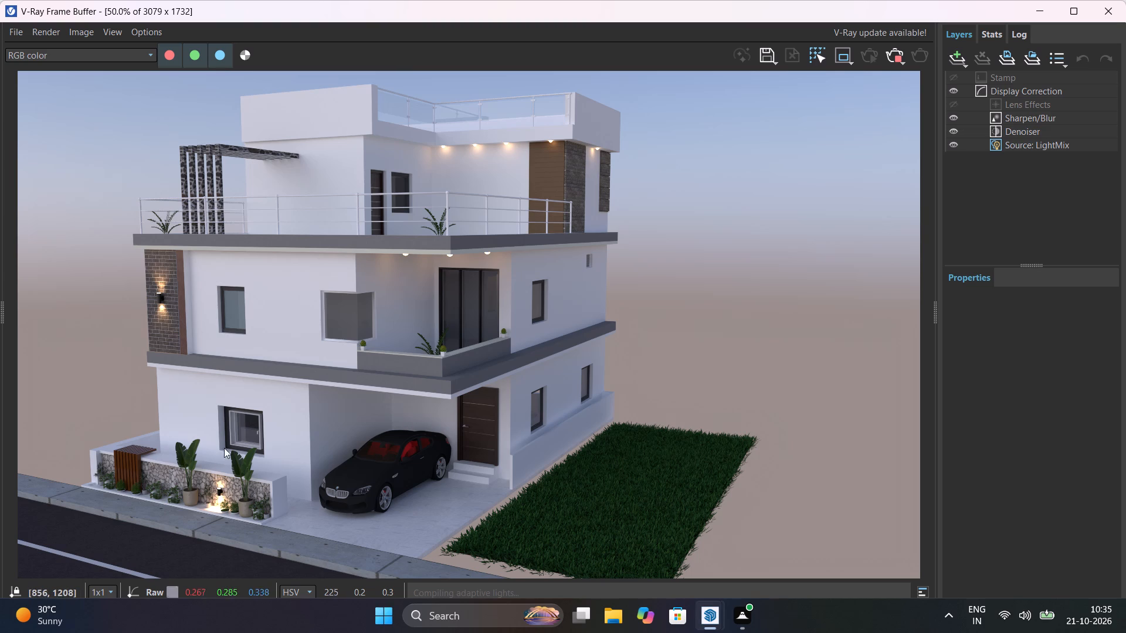
# Examine the rendered house up close, from the lit planter wall and ground-floor facade to the middle-floor balcony and side windows.
pyautogui.scroll(5, 215, 486)
pyautogui.scroll(-2, 215, 487)
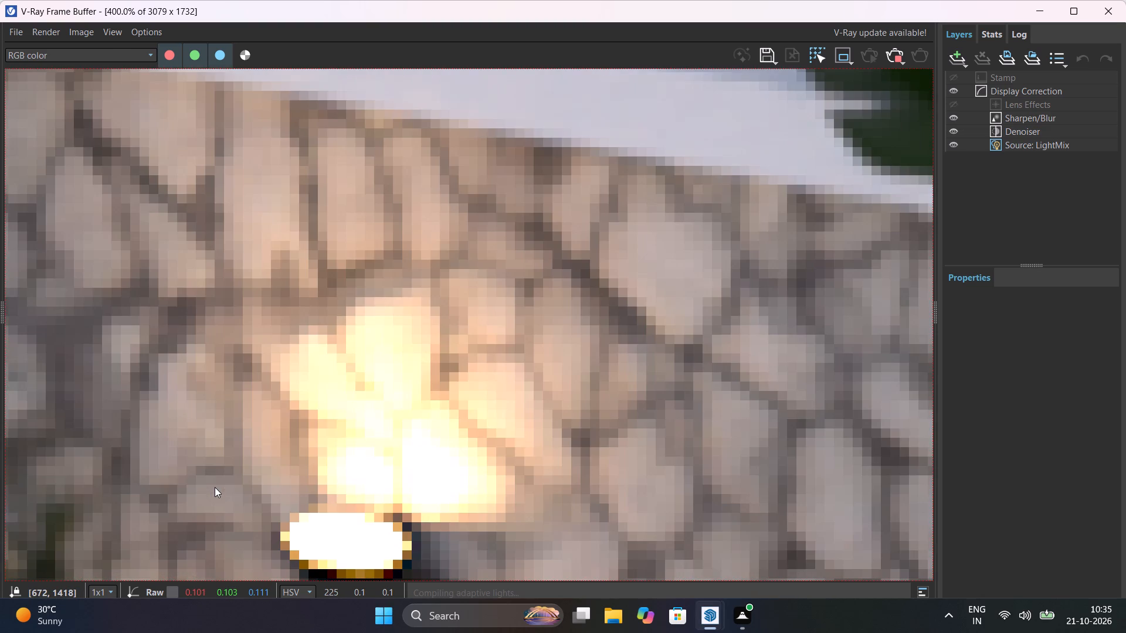
pyautogui.scroll(-2, 215, 487)
pyautogui.scroll(2, 371, 352)
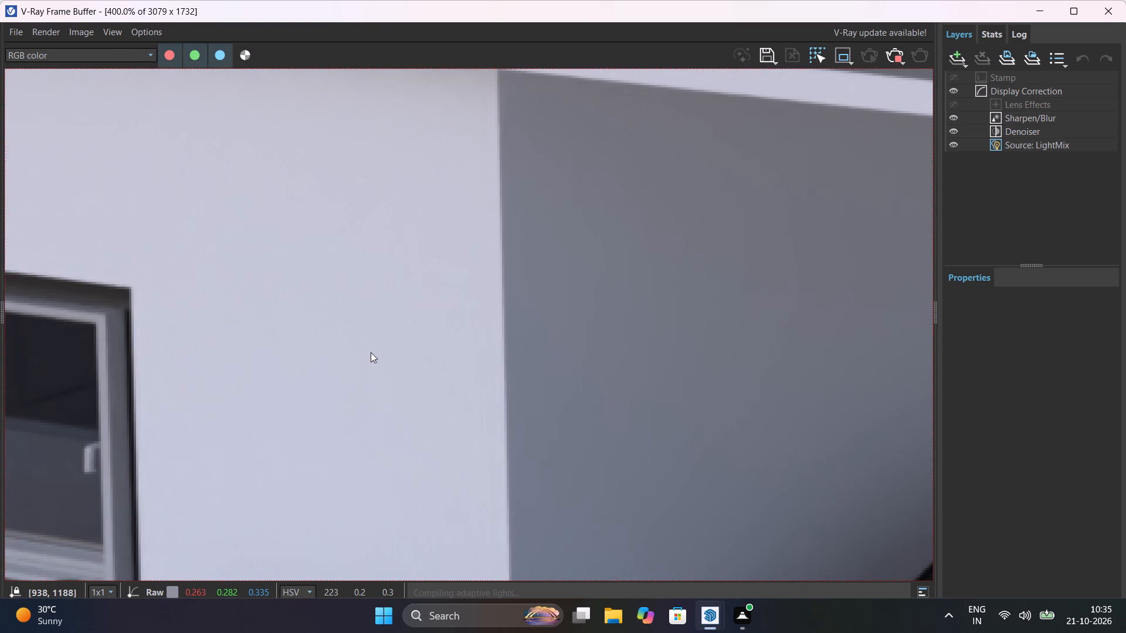
pyautogui.scroll(-2, 371, 352)
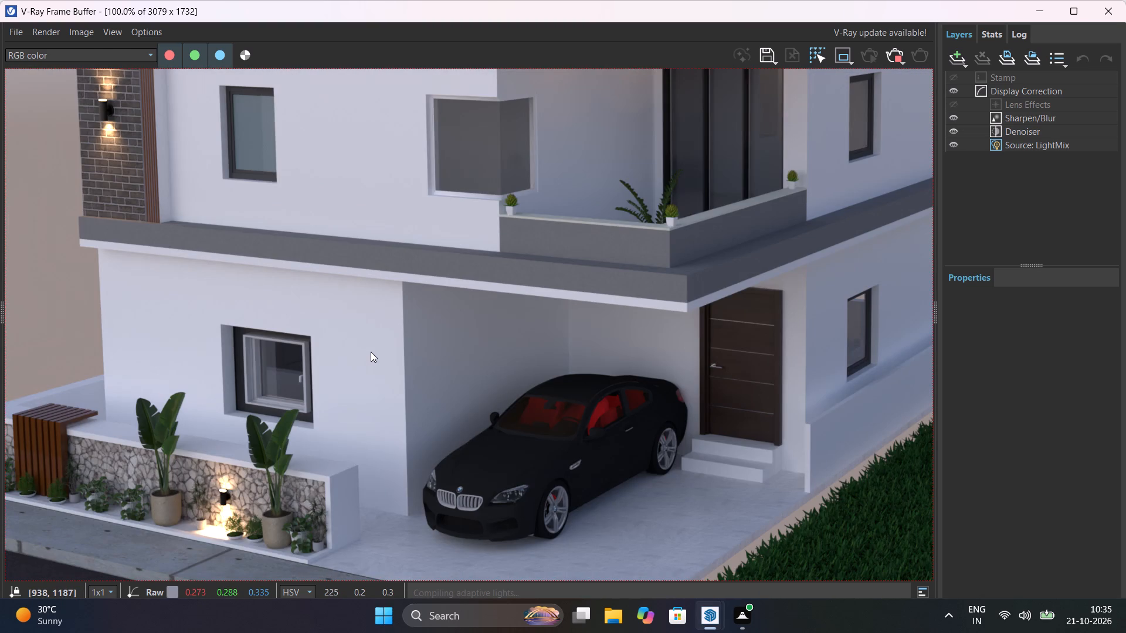
pyautogui.scroll(-1, 371, 352)
pyautogui.scroll(3, 510, 306)
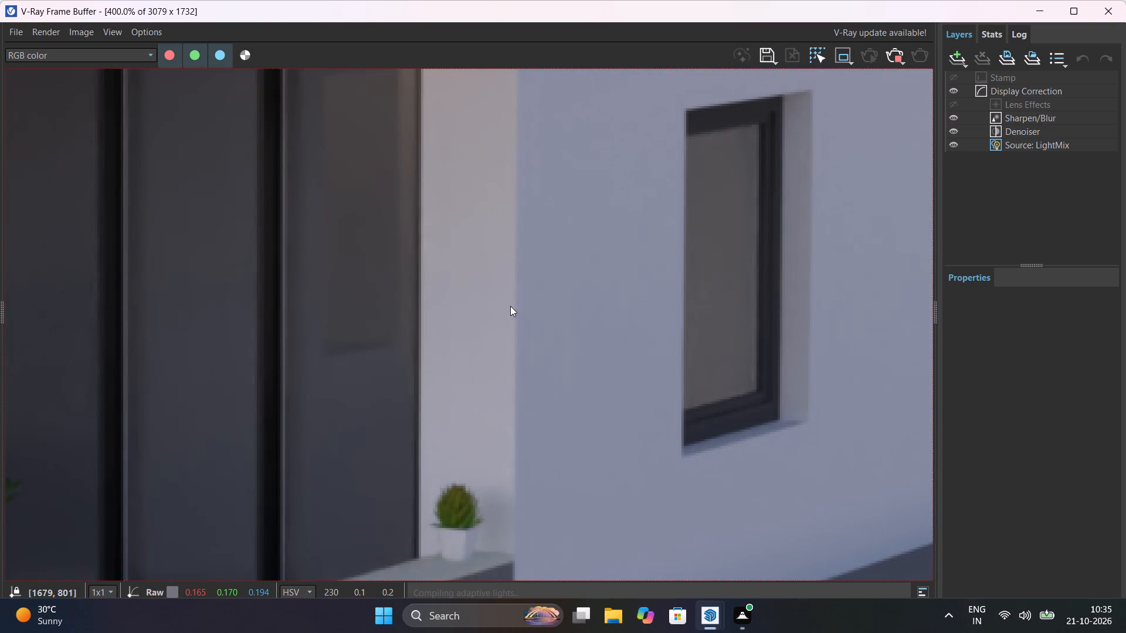
pyautogui.scroll(-4, 510, 306)
pyautogui.scroll(2, 513, 361)
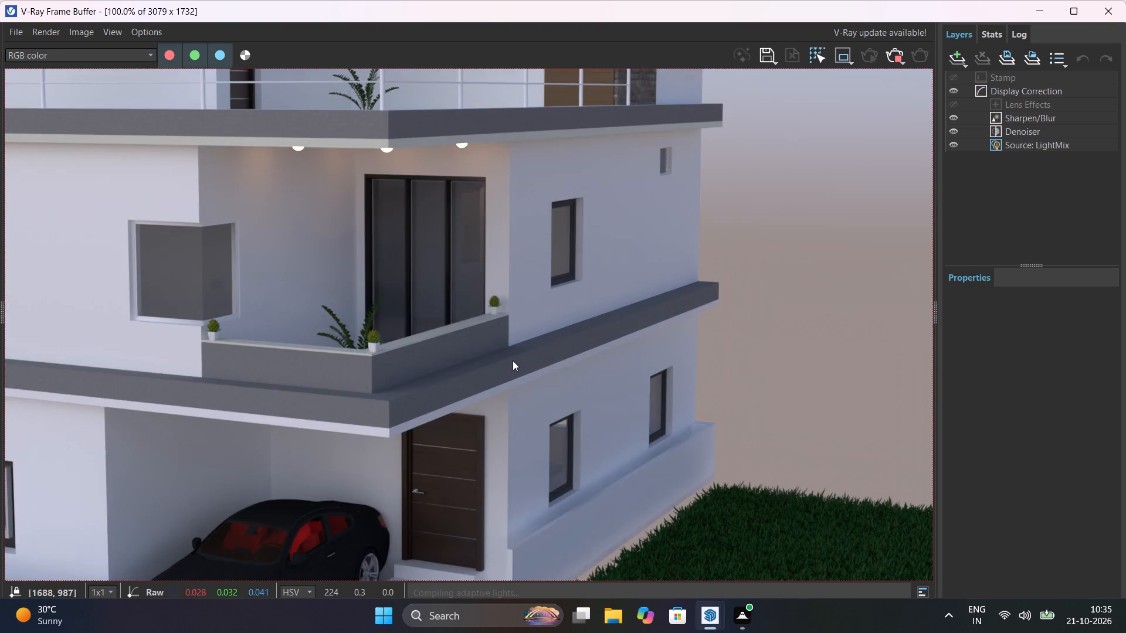
pyautogui.scroll(1, 513, 360)
pyautogui.scroll(-2, 513, 360)
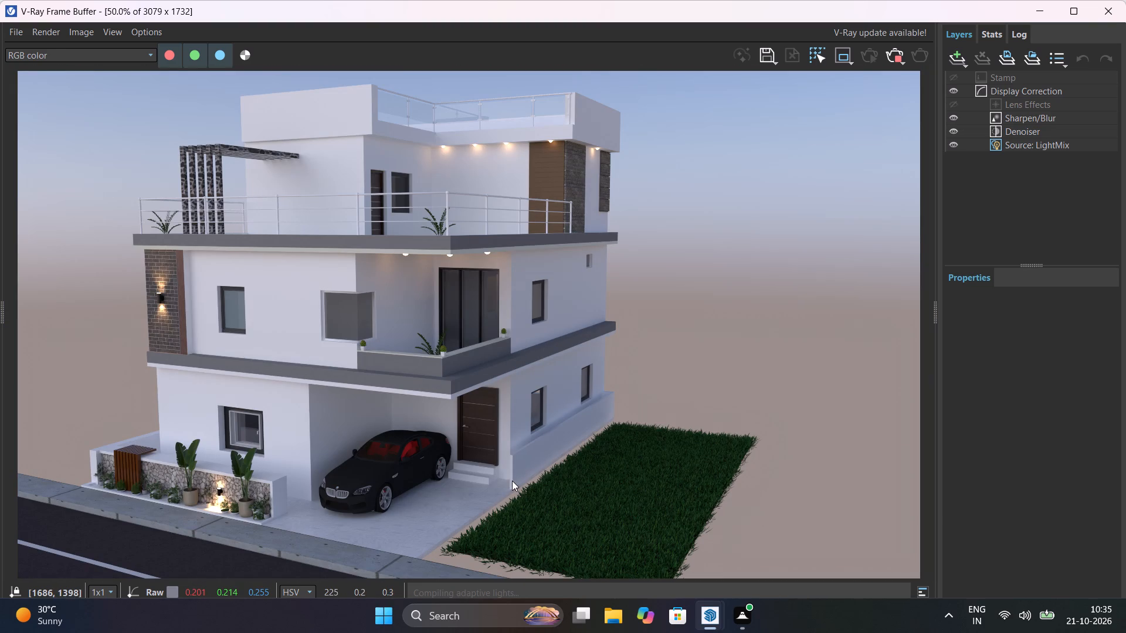
# Inspect the render's entrance door, side boundary wall and lawn edge, and the top-floor terrace with its ceiling lights and cladding.
pyautogui.scroll(3, 512, 481)
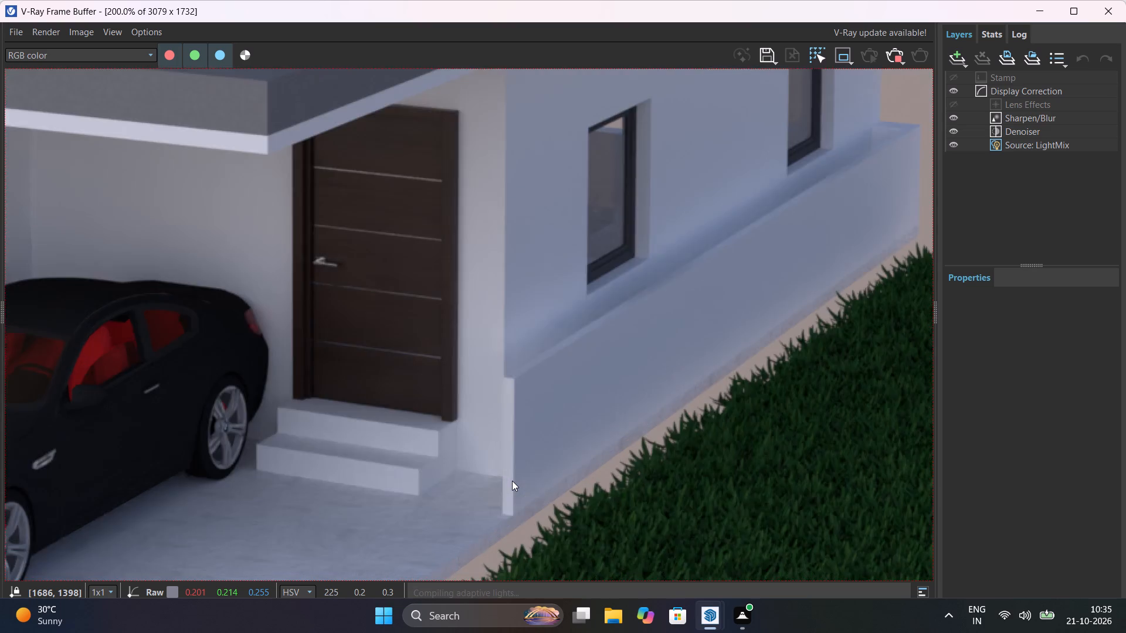
pyautogui.scroll(1, 512, 481)
pyautogui.scroll(-3, 512, 480)
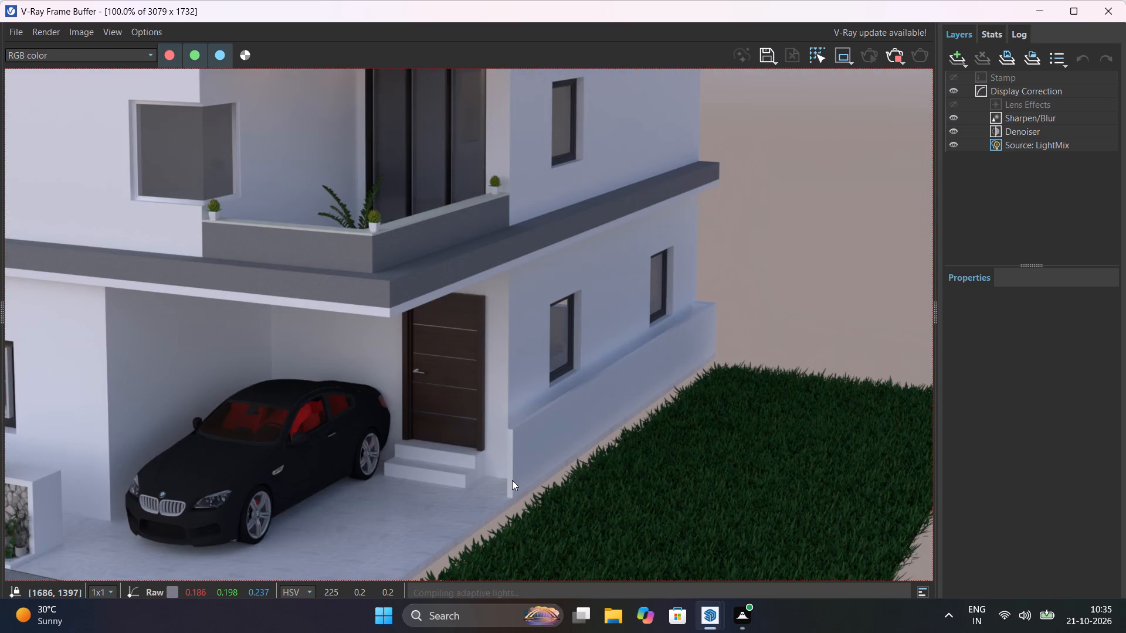
pyautogui.scroll(-2, 512, 480)
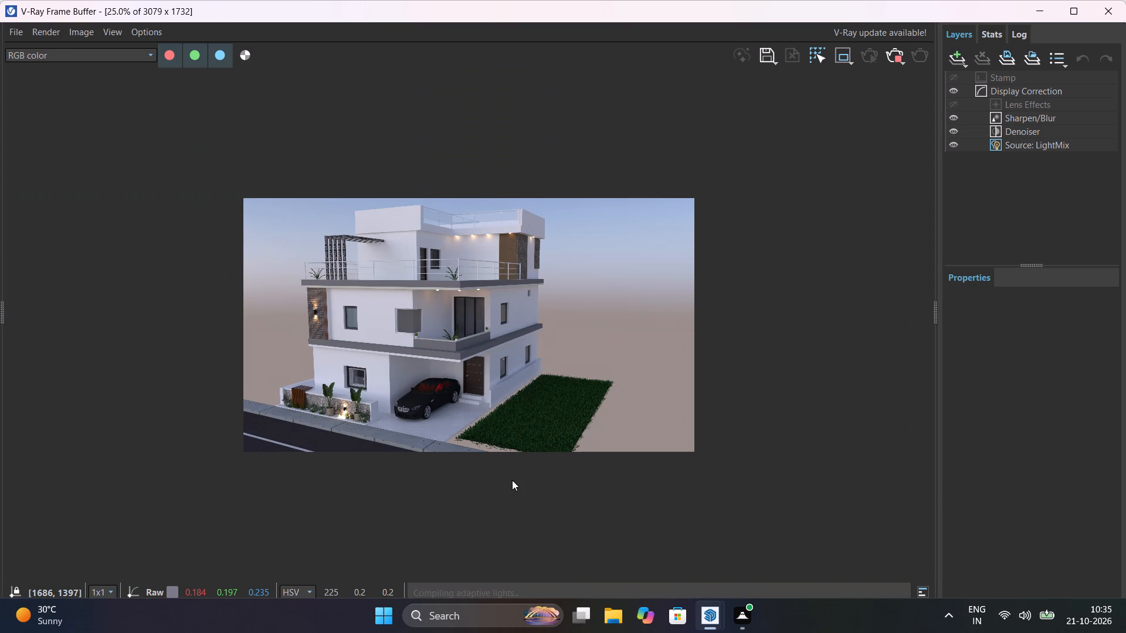
pyautogui.scroll(1, 512, 480)
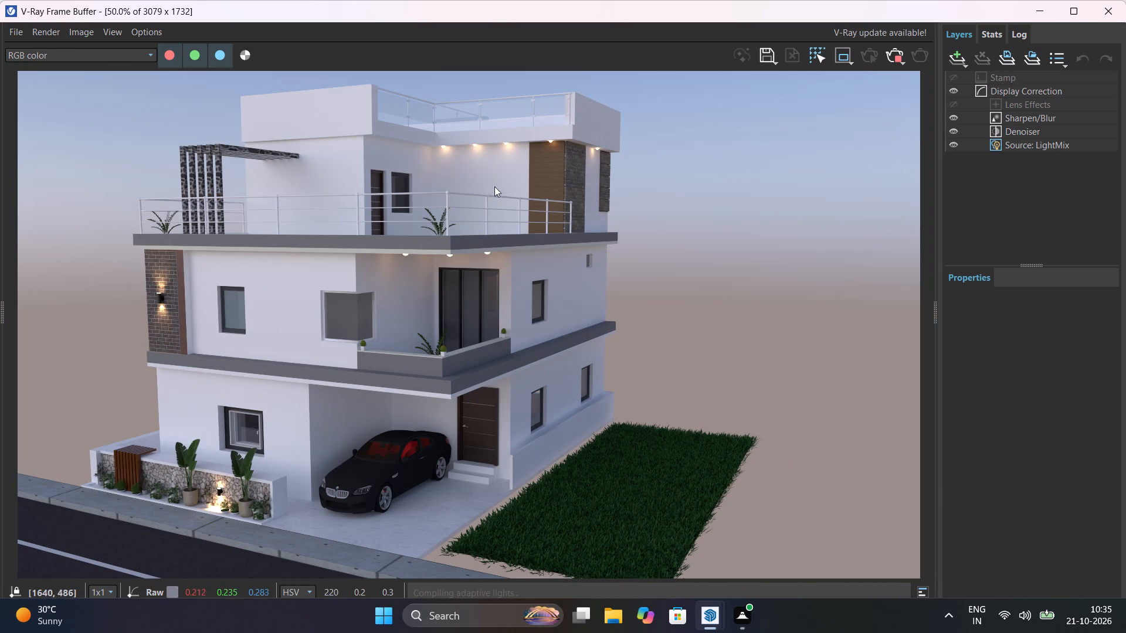
pyautogui.scroll(3, 486, 139)
pyautogui.scroll(-1, 491, 170)
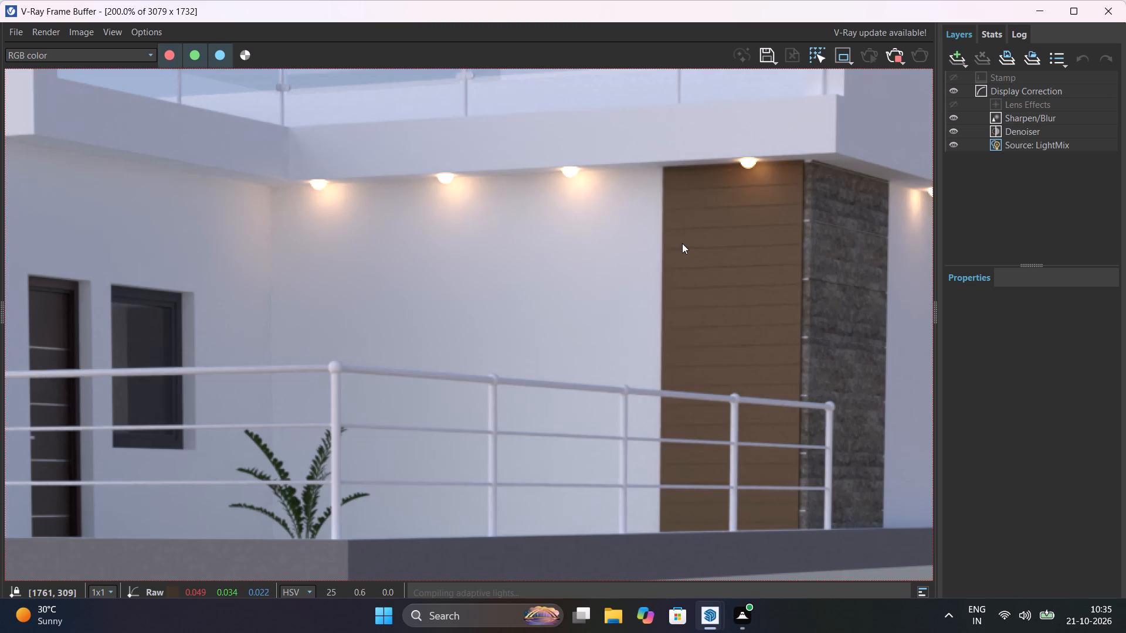
pyautogui.scroll(1, 682, 243)
pyautogui.scroll(-3, 682, 243)
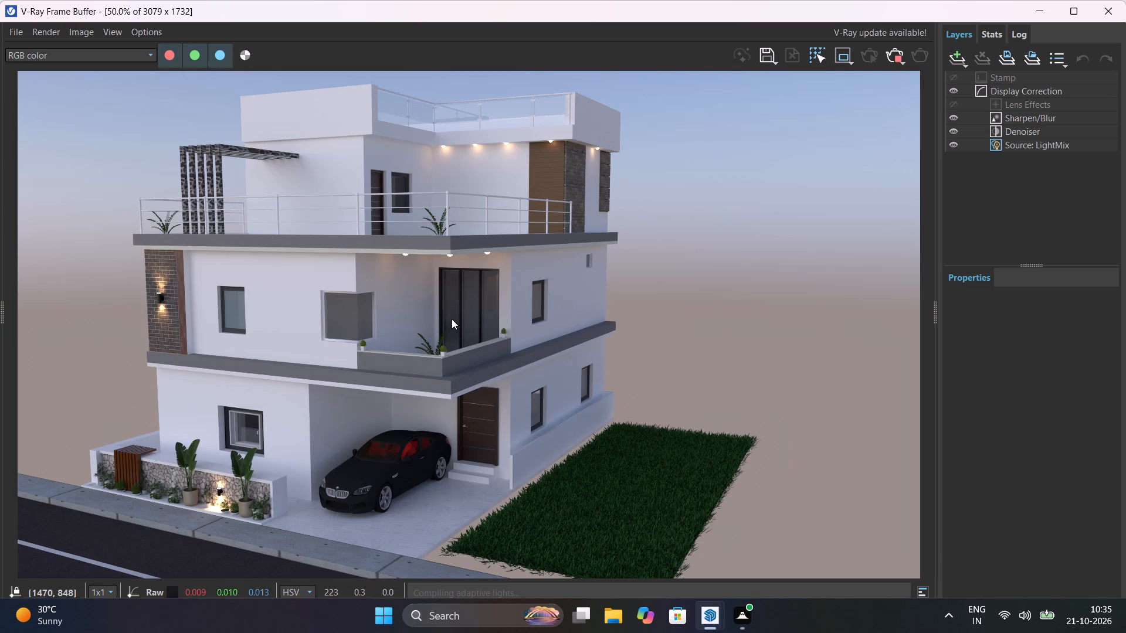
pyautogui.scroll(3, 453, 318)
pyautogui.scroll(-3, 453, 318)
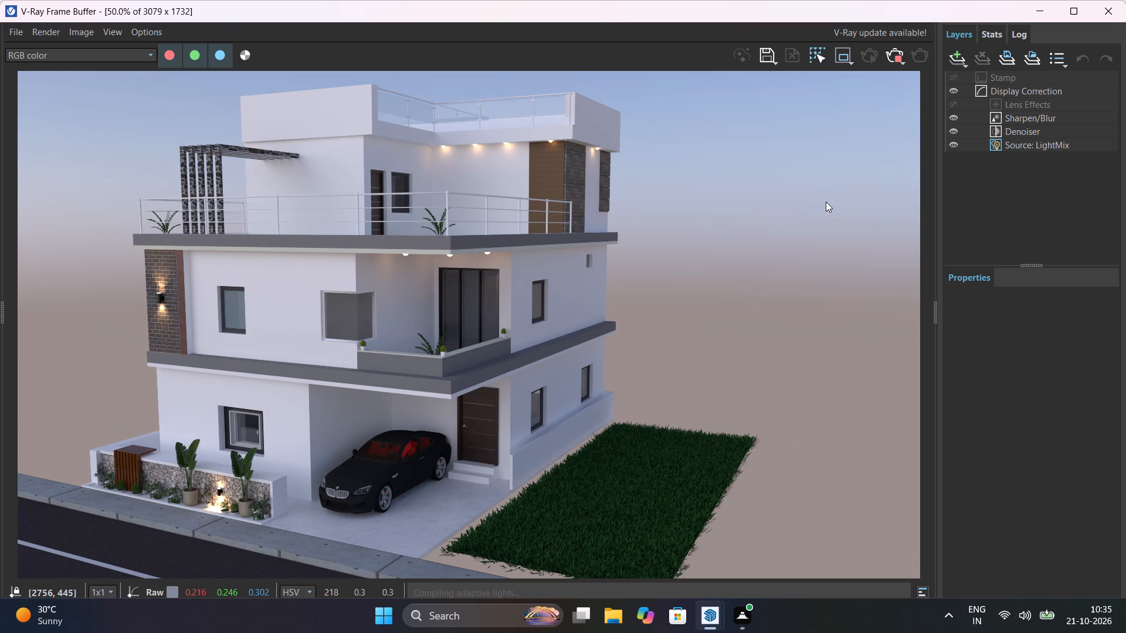
# Capture a rectangular screenshot of the rendered house with Snipping Tool, including the road and most of the lawn, and try to open the snip.
pyautogui.press('Print')
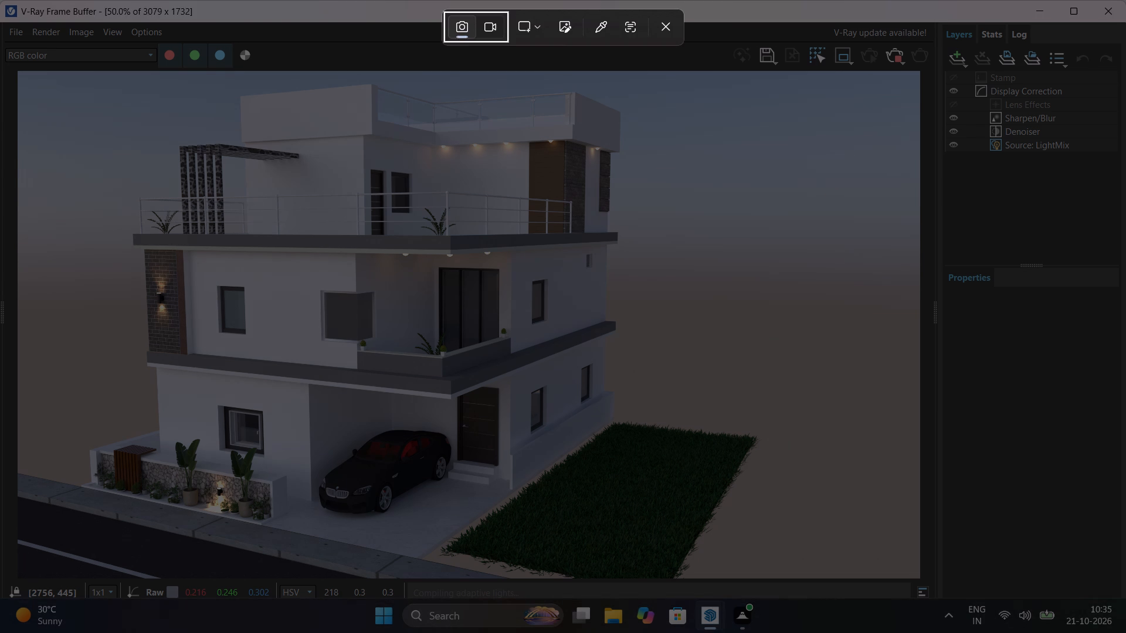
pyautogui.moveTo(39, 71); pyautogui.dragTo(40, 109)
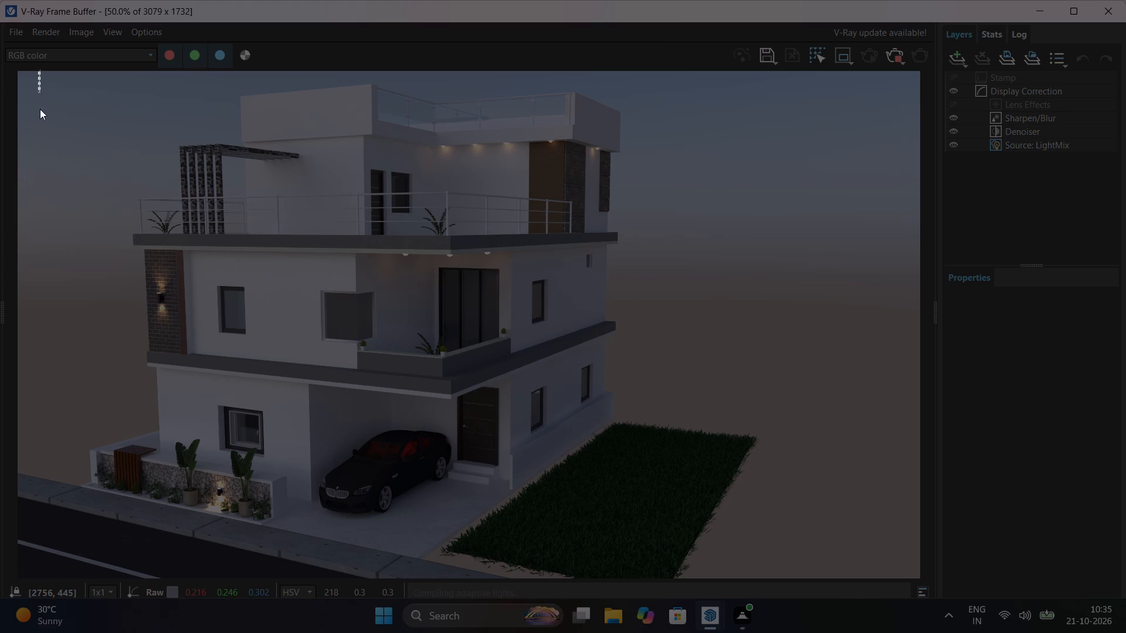
pyautogui.moveTo(40, 109); pyautogui.dragTo(234, 569)
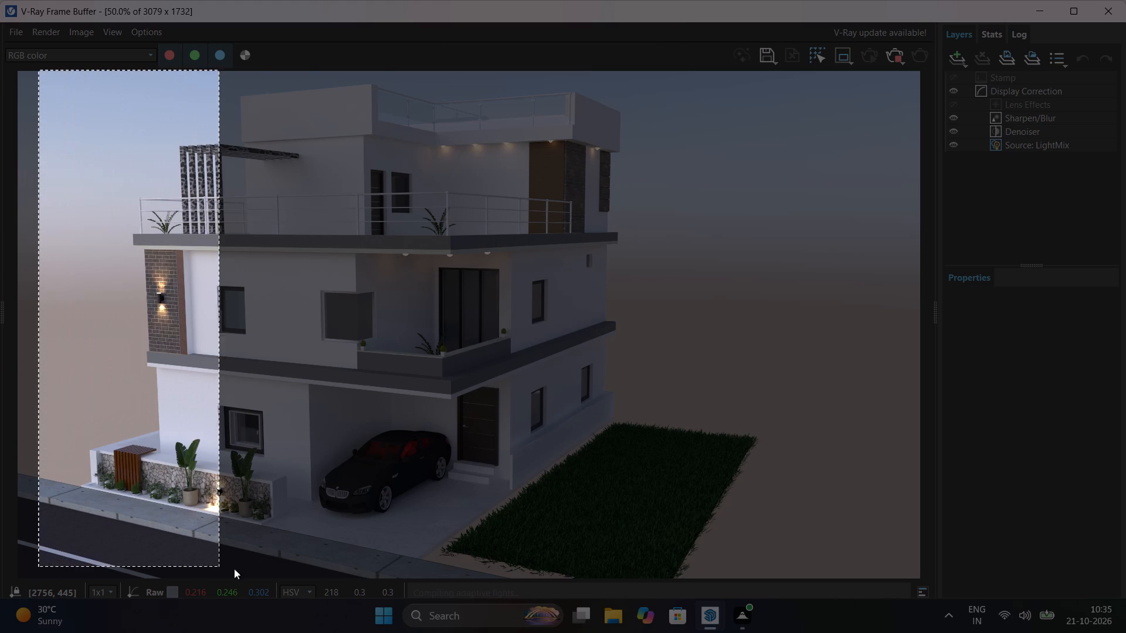
pyautogui.moveTo(234, 569); pyautogui.dragTo(672, 576)
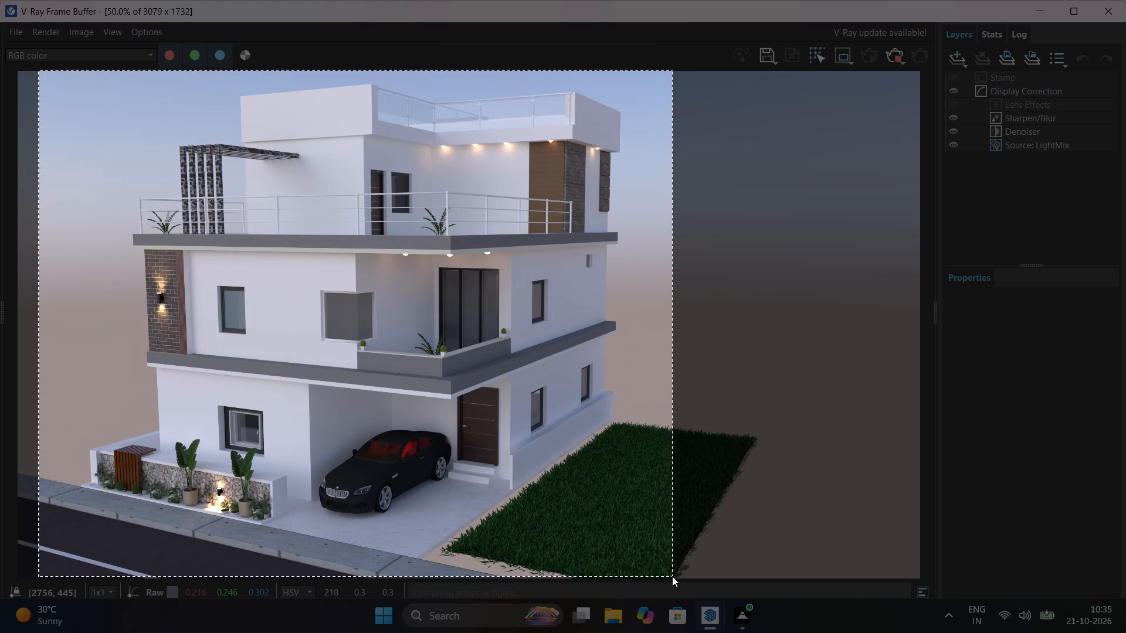
pyautogui.moveTo(672, 576); pyautogui.dragTo(650, 576)
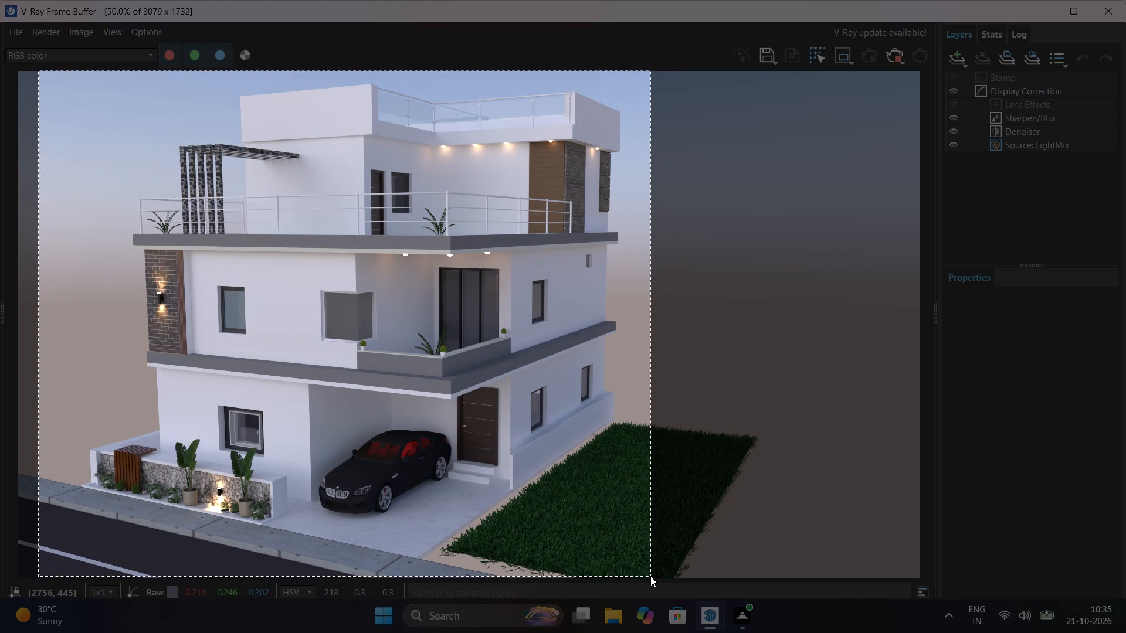
pyautogui.moveTo(650, 576); pyautogui.dragTo(660, 576)
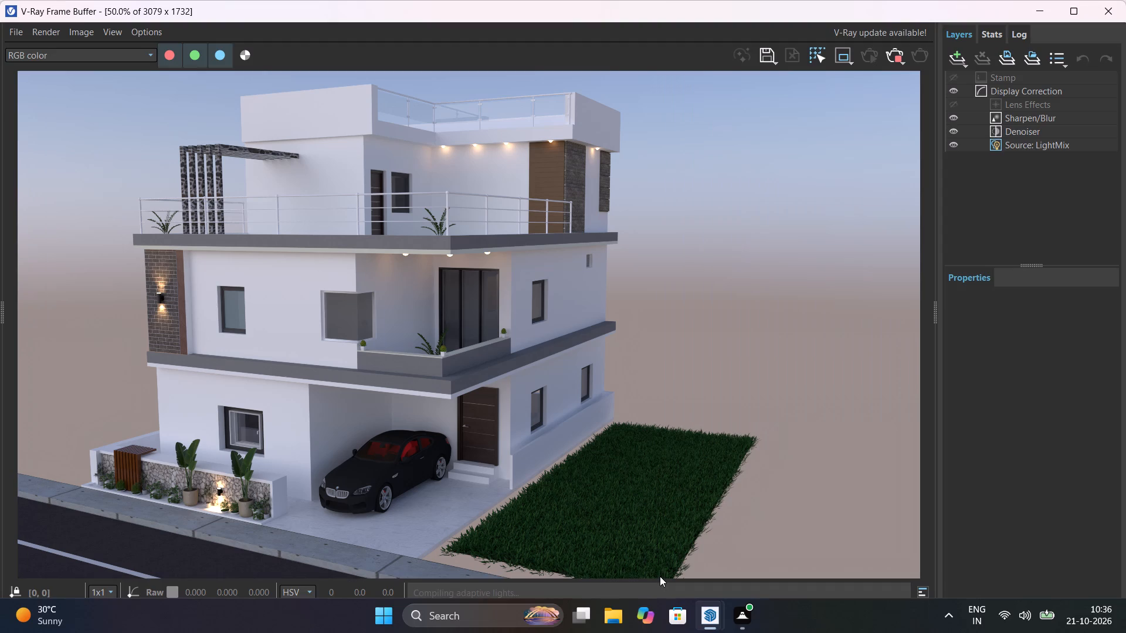
pyautogui.click(963, 396)
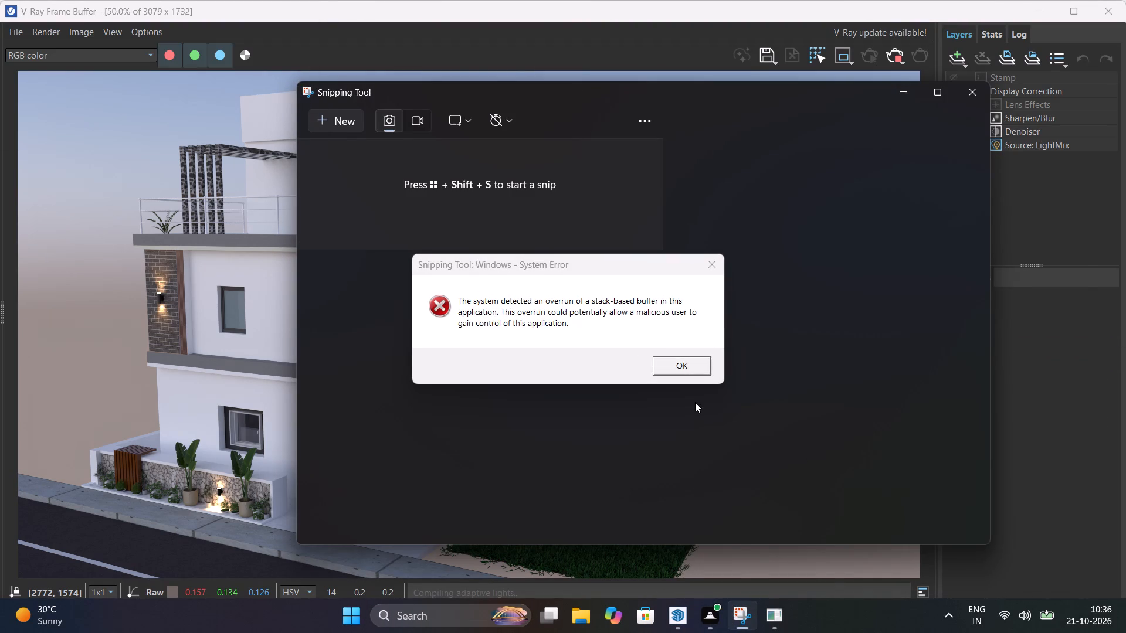
pyautogui.click(695, 364)
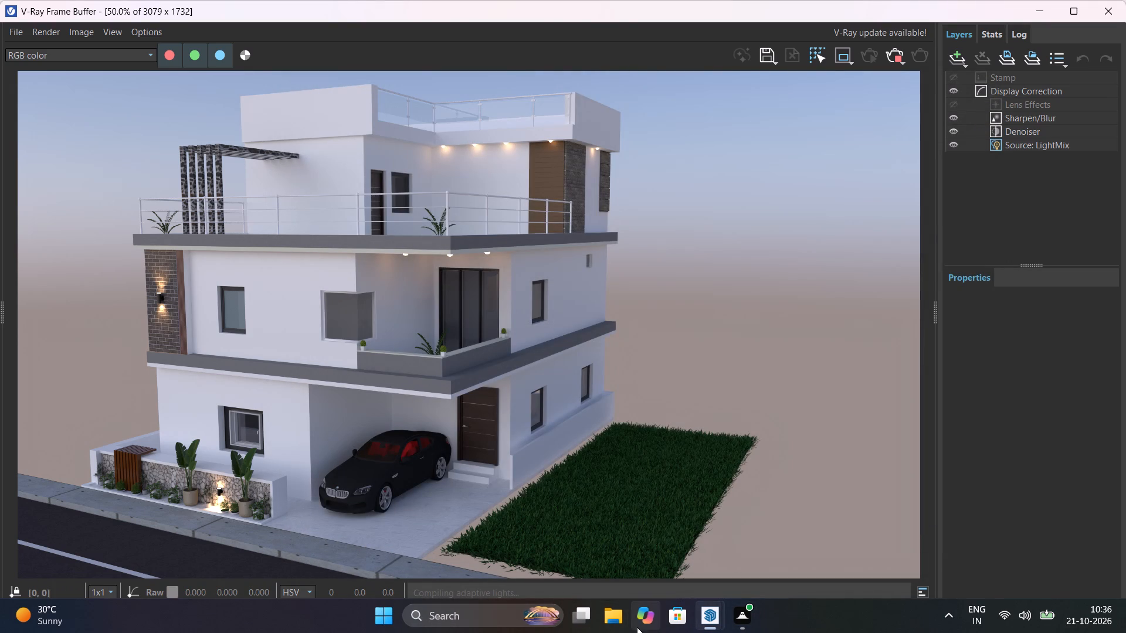
# Switch to File Explorer.
pyautogui.click(609, 612)
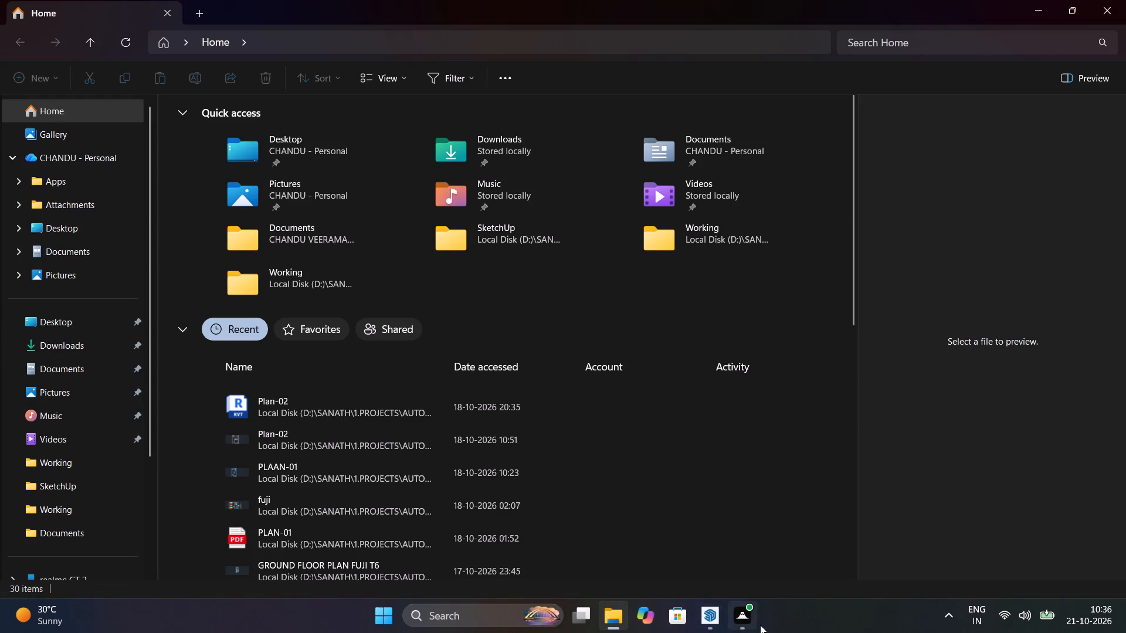
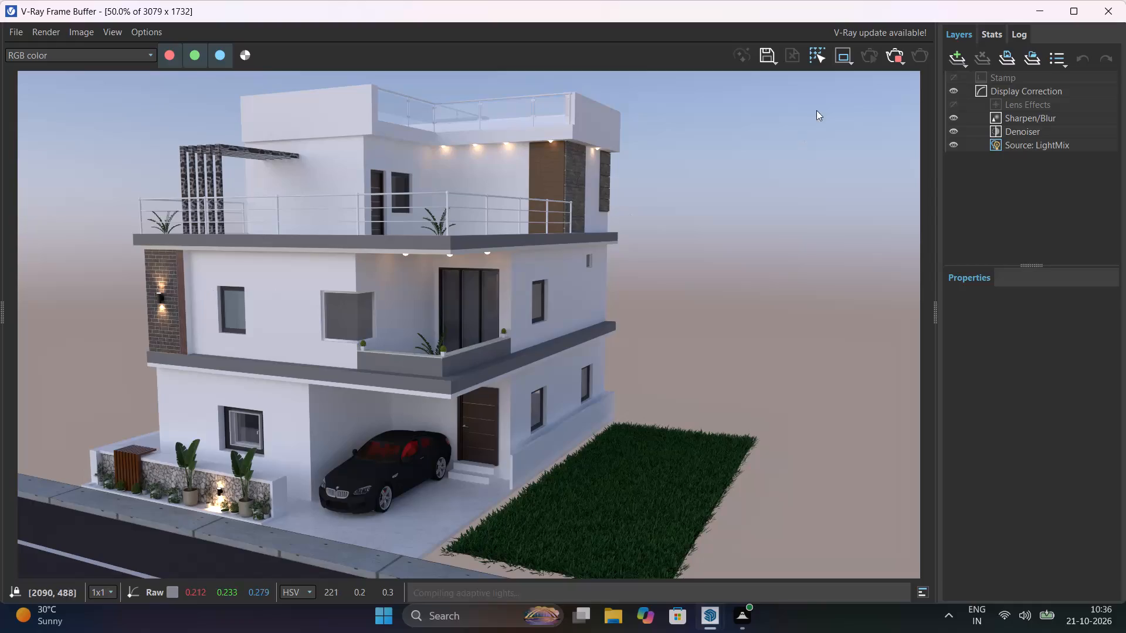
# Stop the running V-Ray render and close the frame buffer to return to the SketchUp model.
pyautogui.click(893, 51)
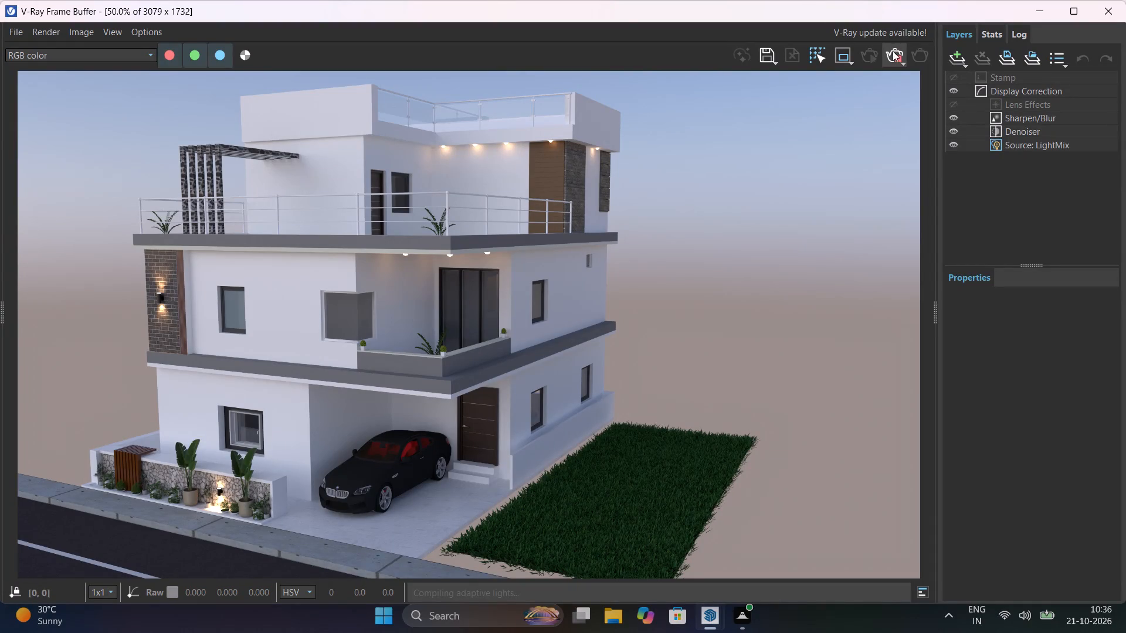
pyautogui.click(1111, 11)
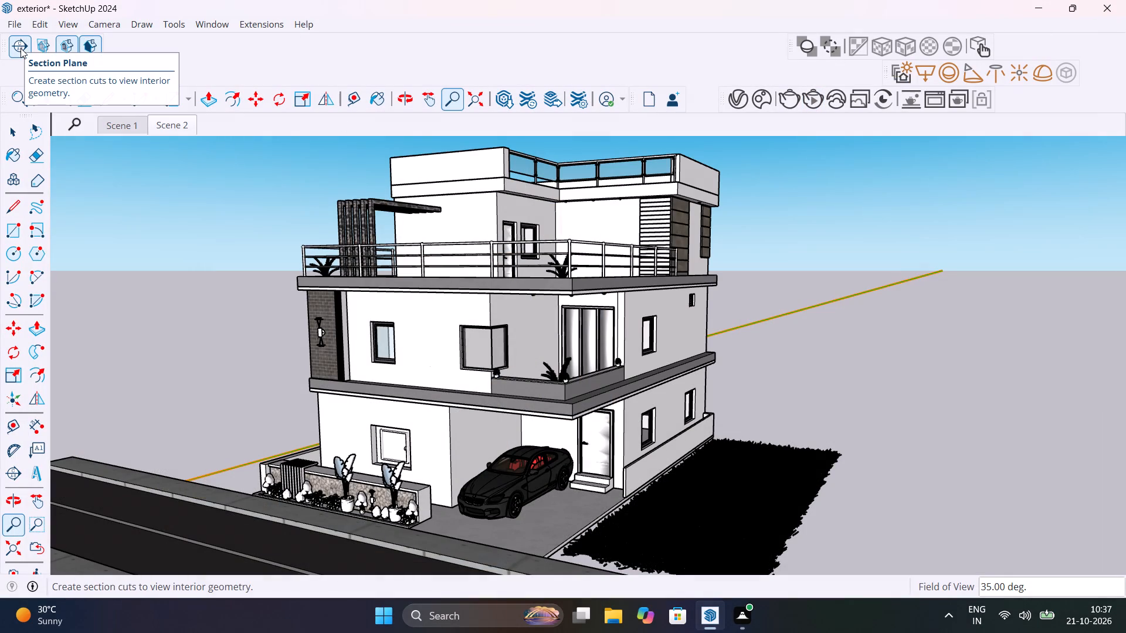
# Save the exterior model under its existing file name.
pyautogui.hotkey('ctrl', 's')
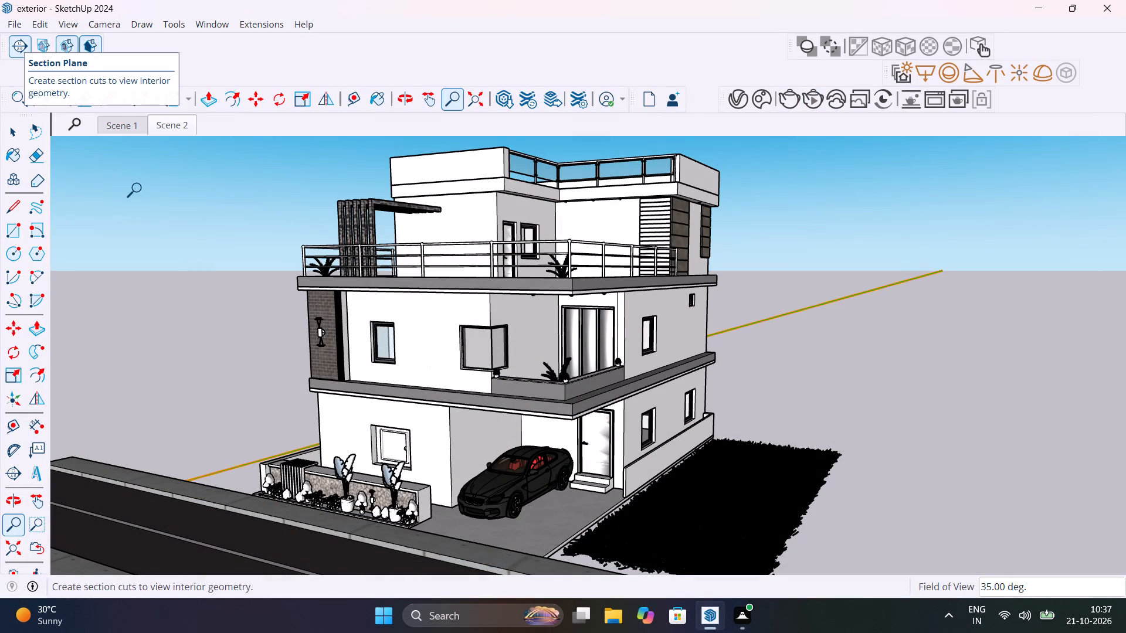
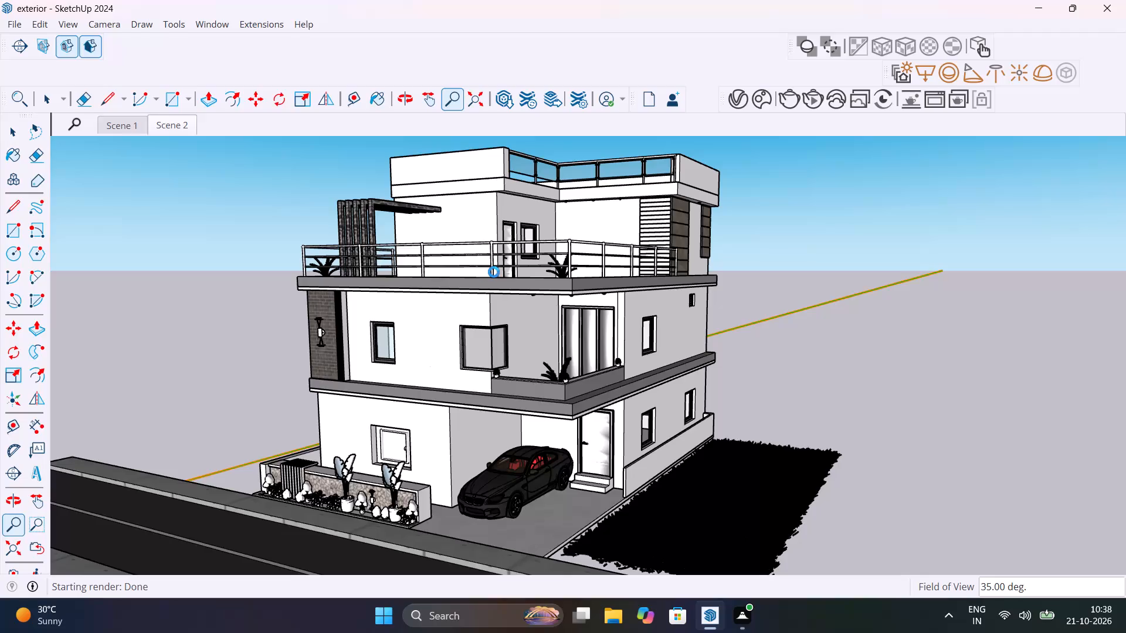
# Save the exterior model again under its existing file name and leave the Zoom tool.
pyautogui.hotkey('ctrl', 's')
pyautogui.press('space')
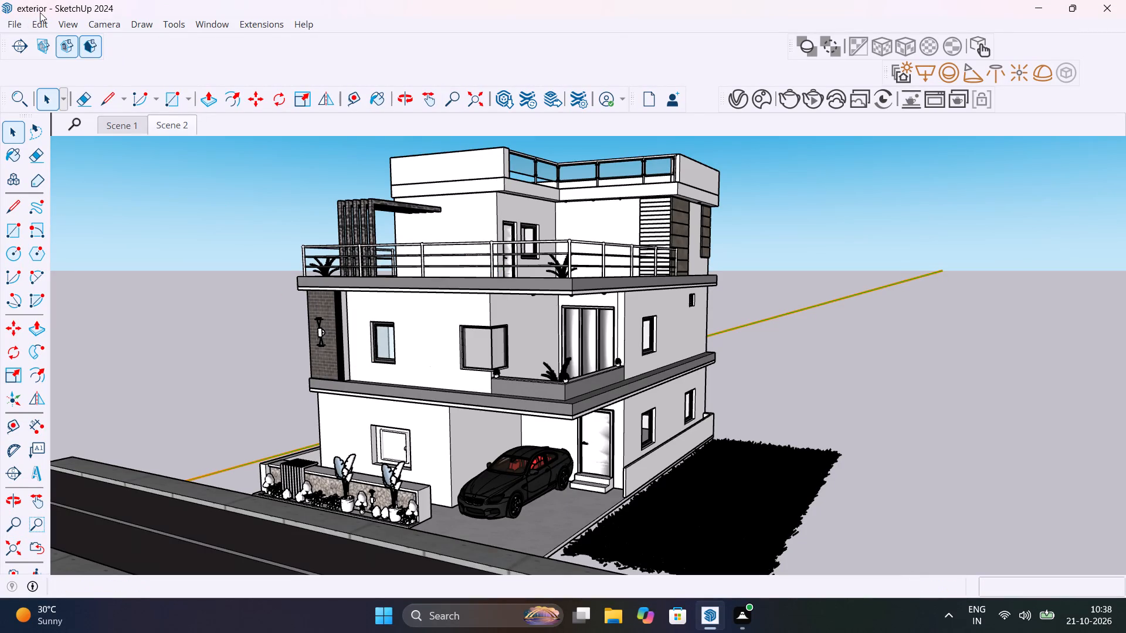
# Save the model under the new name "exterior fuji t10" as a SketchUp model in the SketchUp projects folder.
pyautogui.click(40, 11)
pyautogui.click(19, 24)
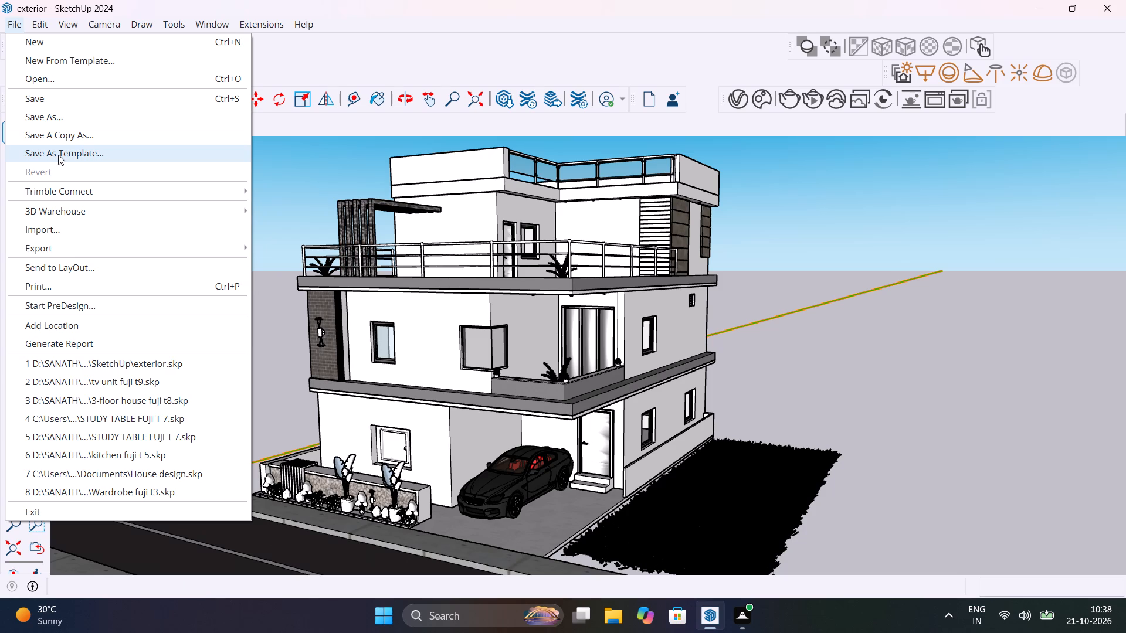
pyautogui.click(66, 117)
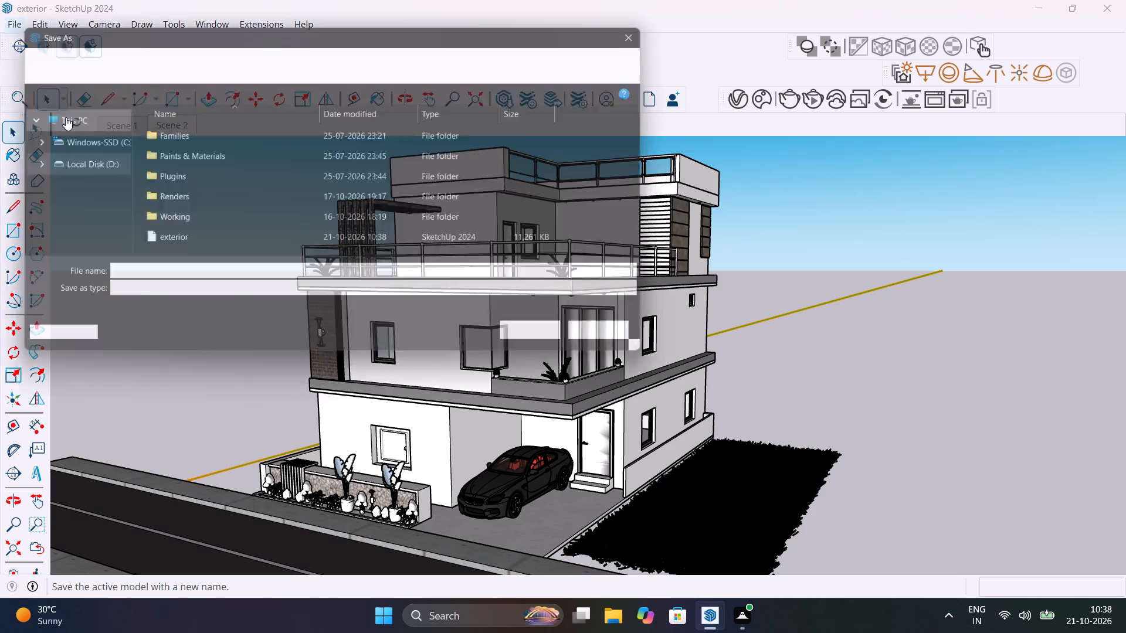
pyautogui.click(144, 275)
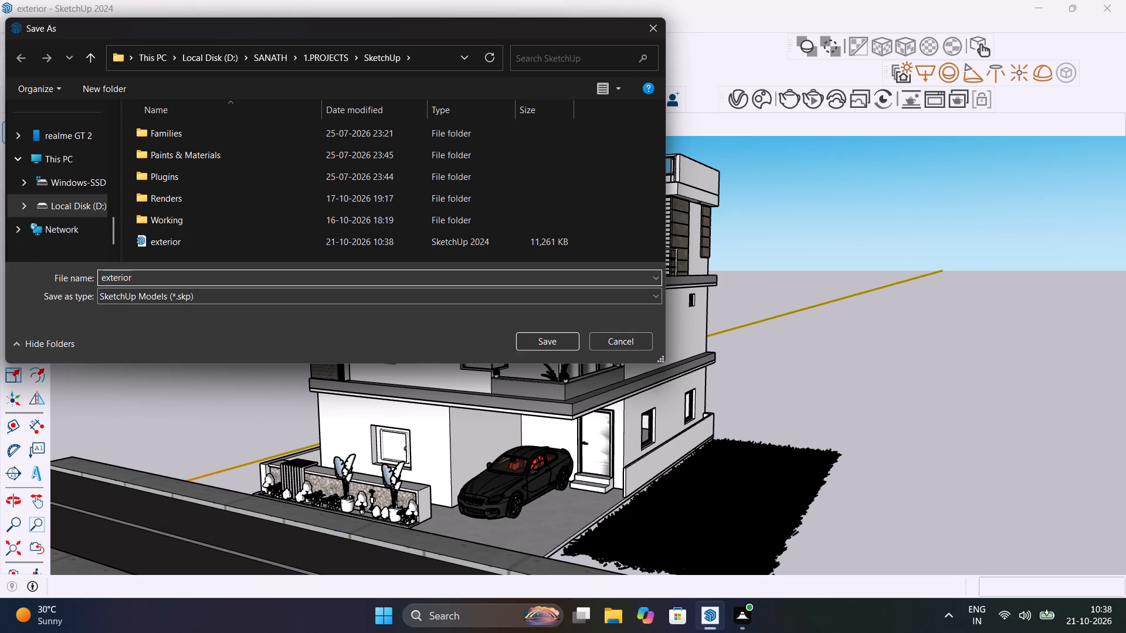
pyautogui.press('space')
pyautogui.write('fuji')
pyautogui.press('space')
pyautogui.write('t10')
pyautogui.click(547, 336)
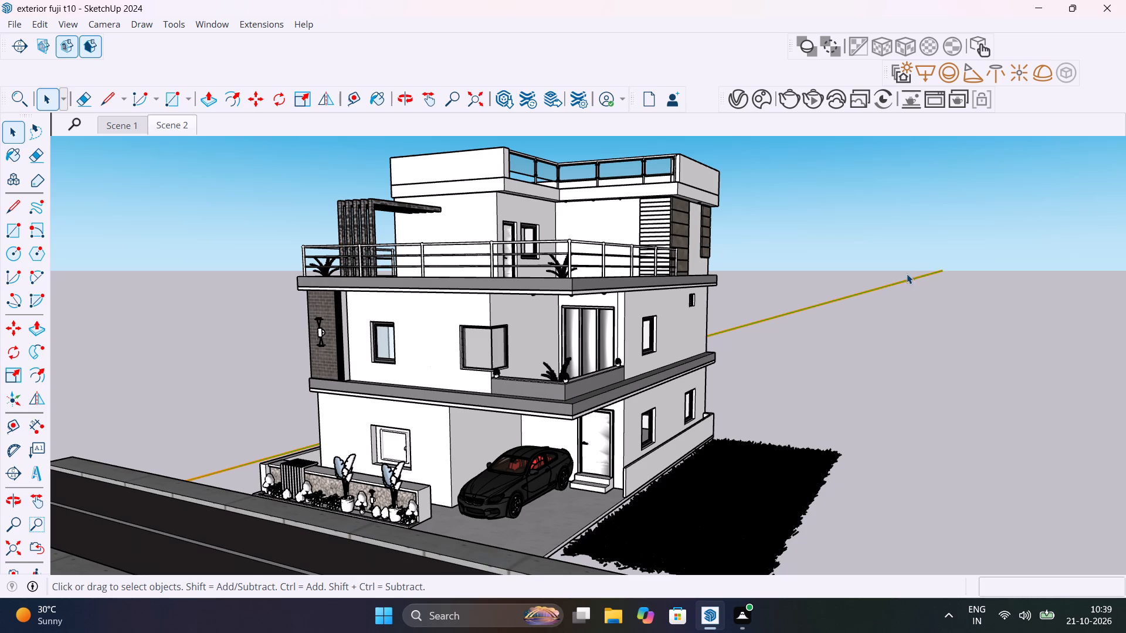
# Save the renamed house model again under its current file name.
pyautogui.press('space')
pyautogui.hotkey('ctrl', 's')
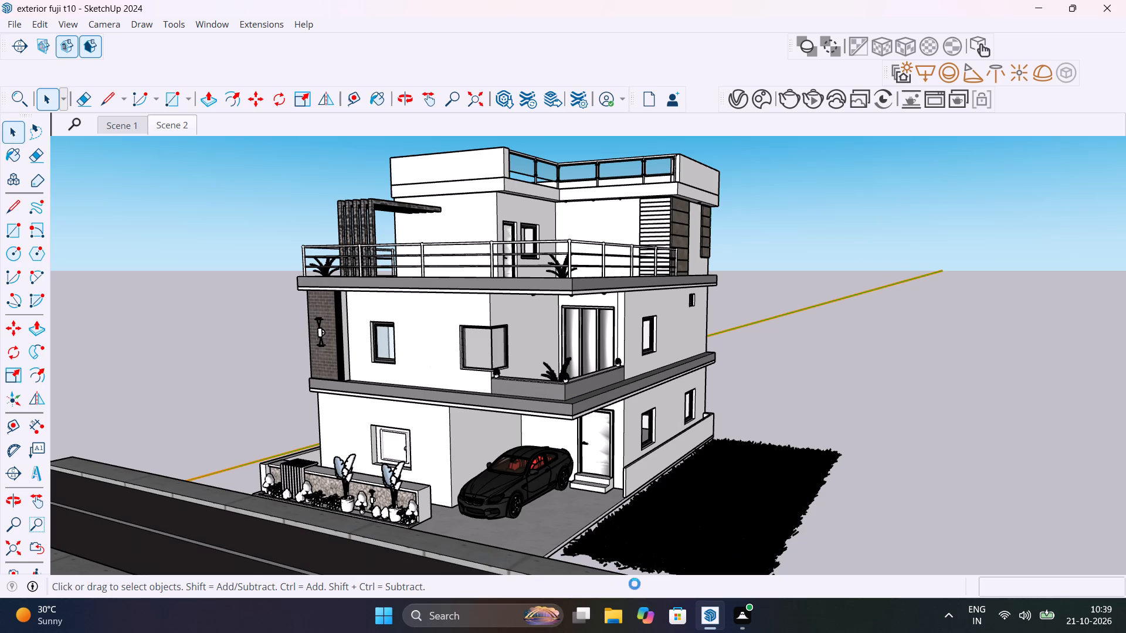